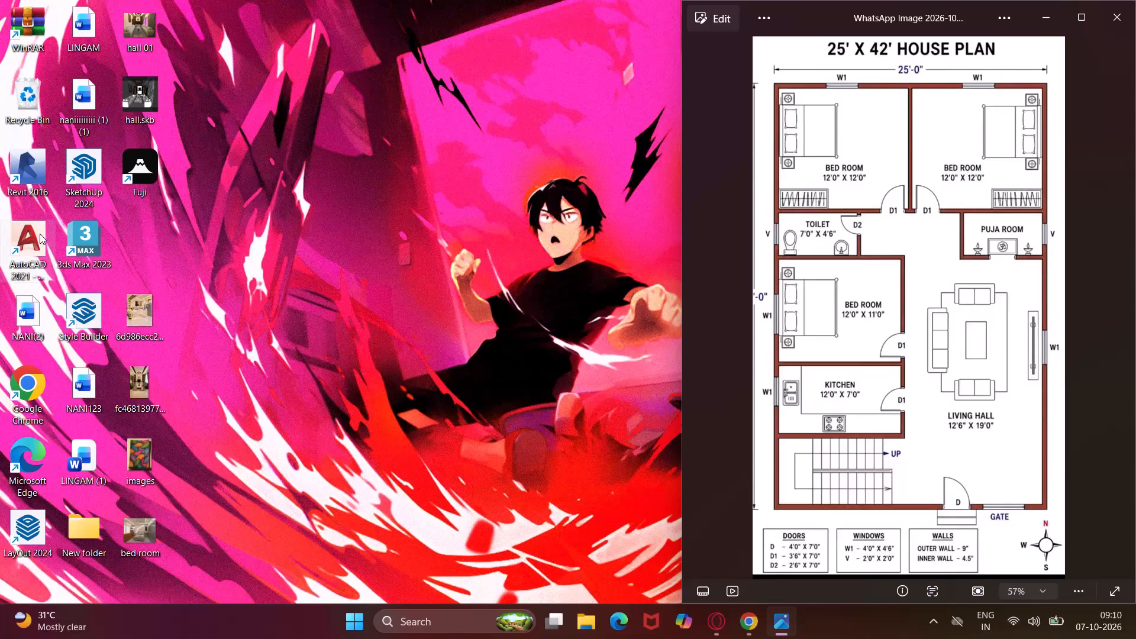
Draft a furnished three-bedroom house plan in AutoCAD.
Launch AutoCAD 2021 and start a new drawing.
double_click(38, 234)
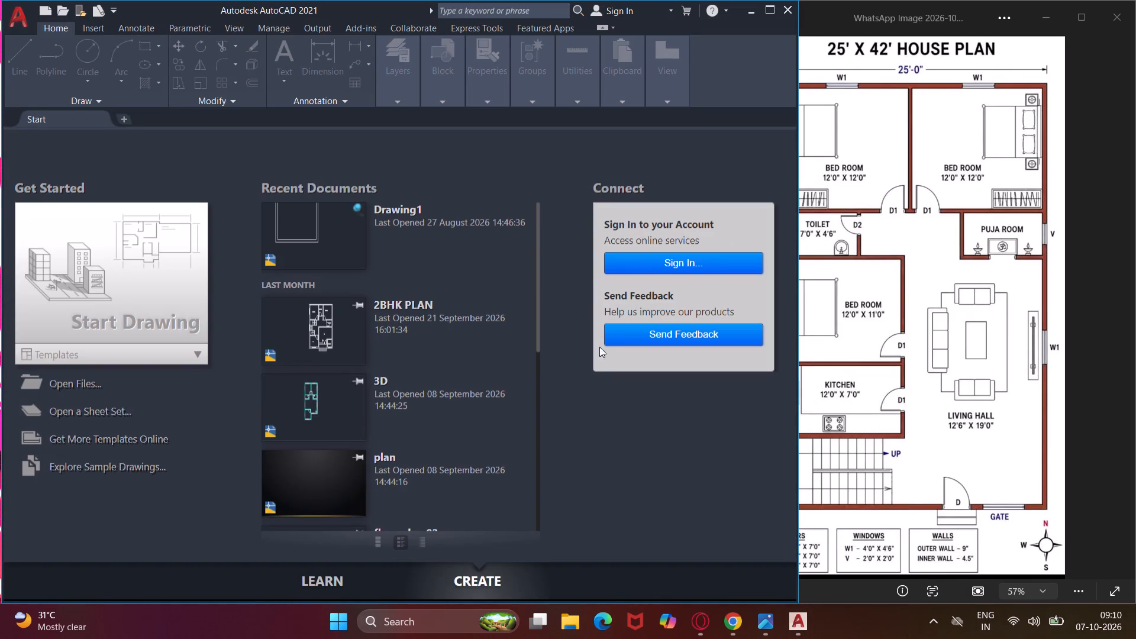
double_click(123, 263)
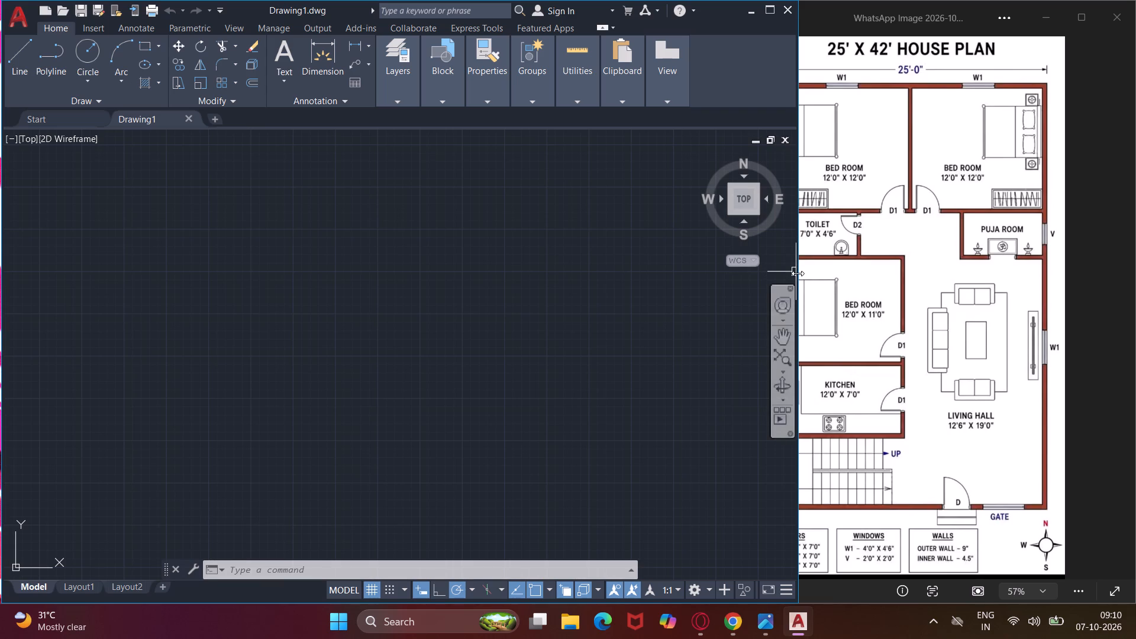
Resize the AutoCAD window so the 25' x 42' house plan image stays visible beside it.
drag(798, 273, 711, 288)
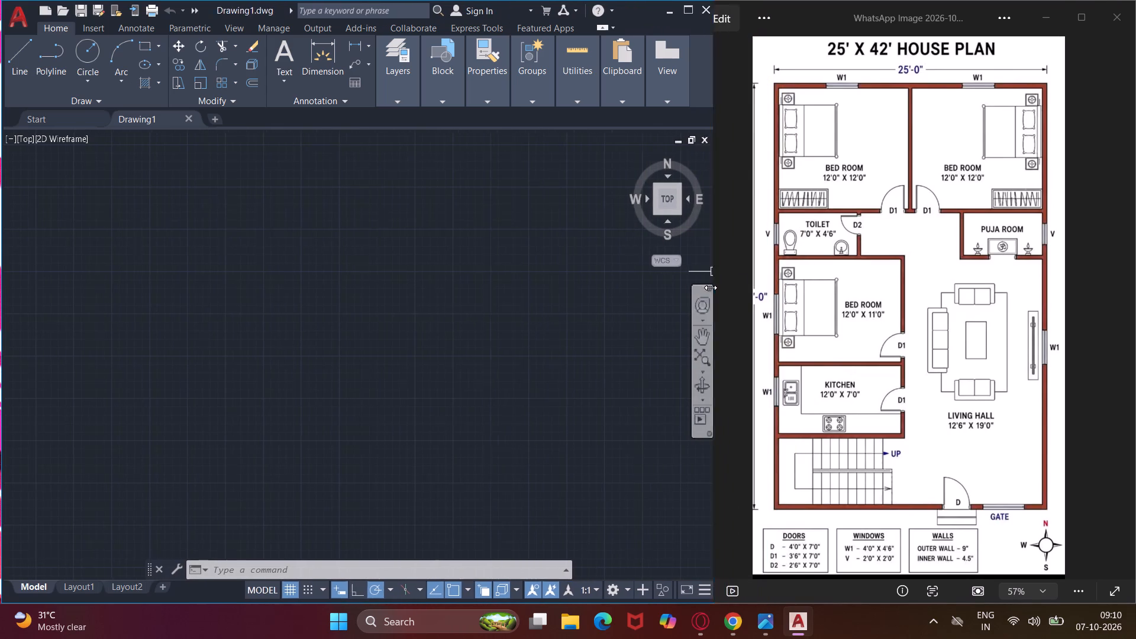
drag(711, 288, 743, 290)
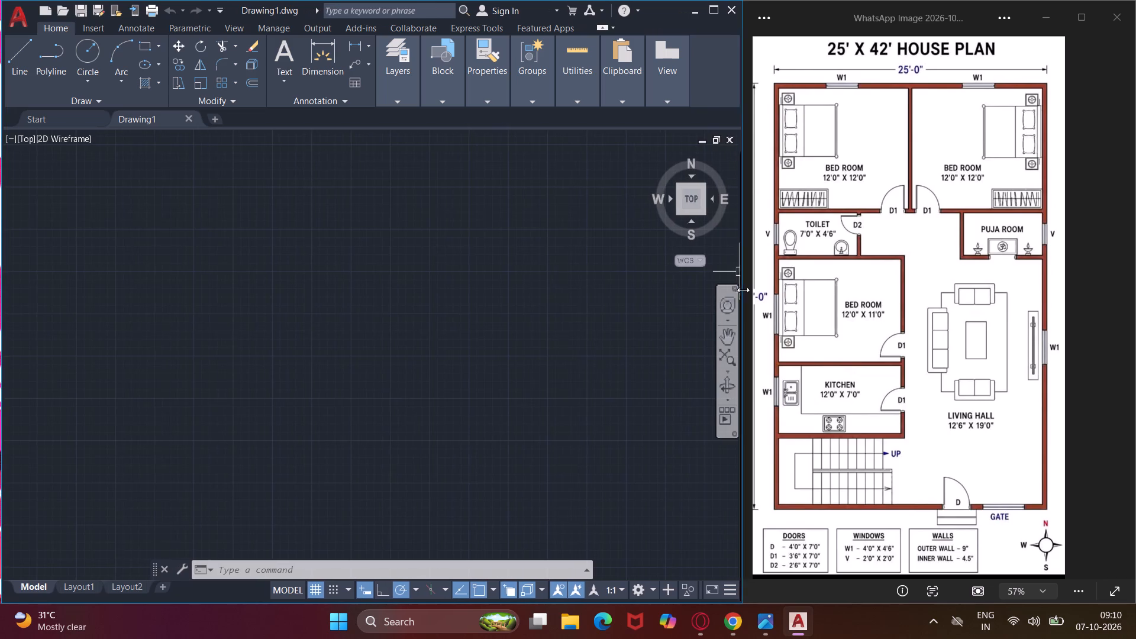
drag(743, 290, 745, 290)
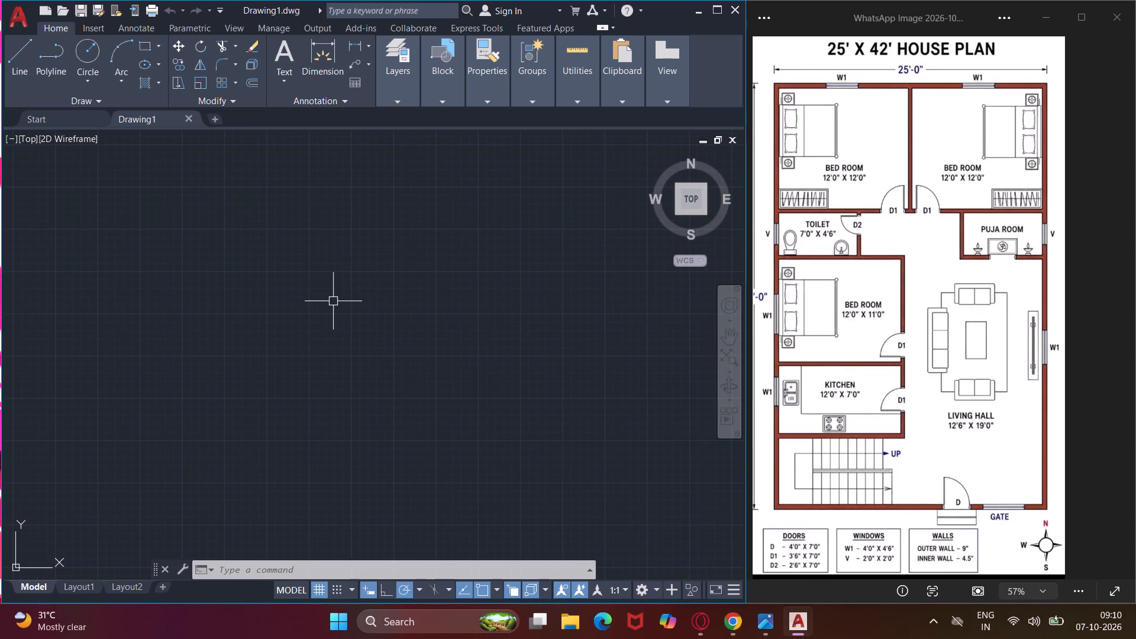
Modify the ISO-25 dimension style to architectural primary units with 0'-0" precision and set it current.
click(254, 567)
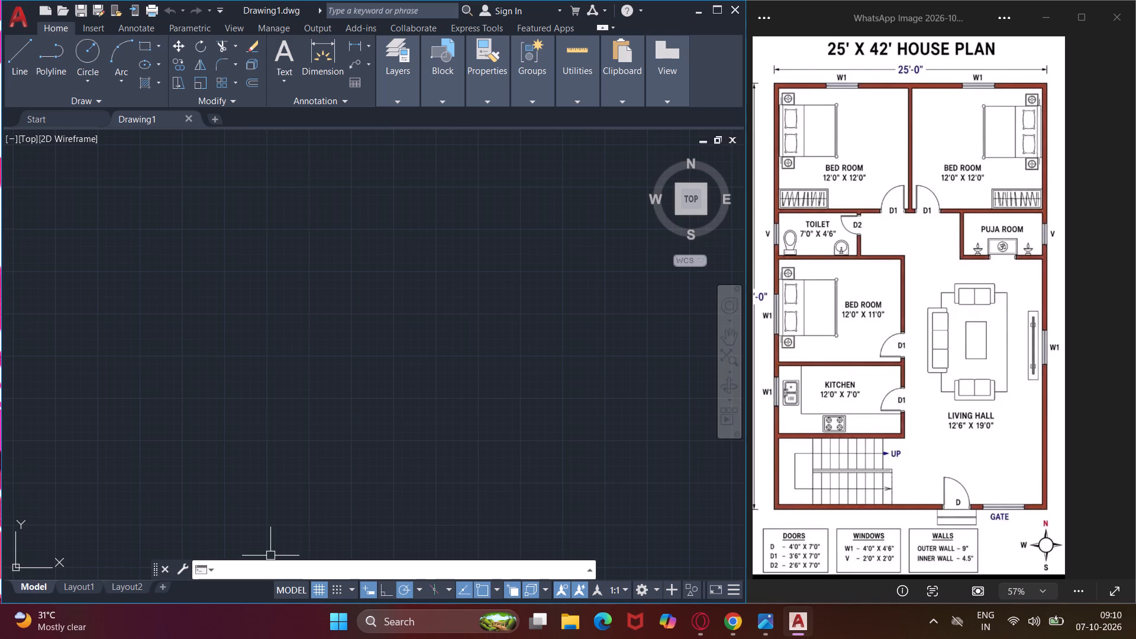
text(d)
key(space)
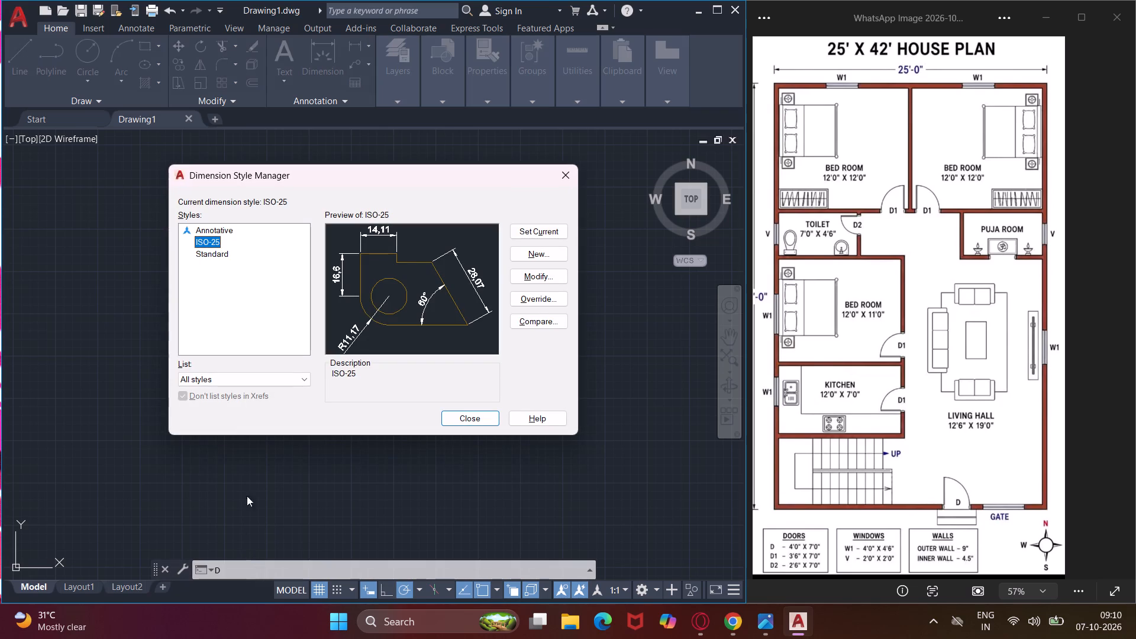
click(556, 276)
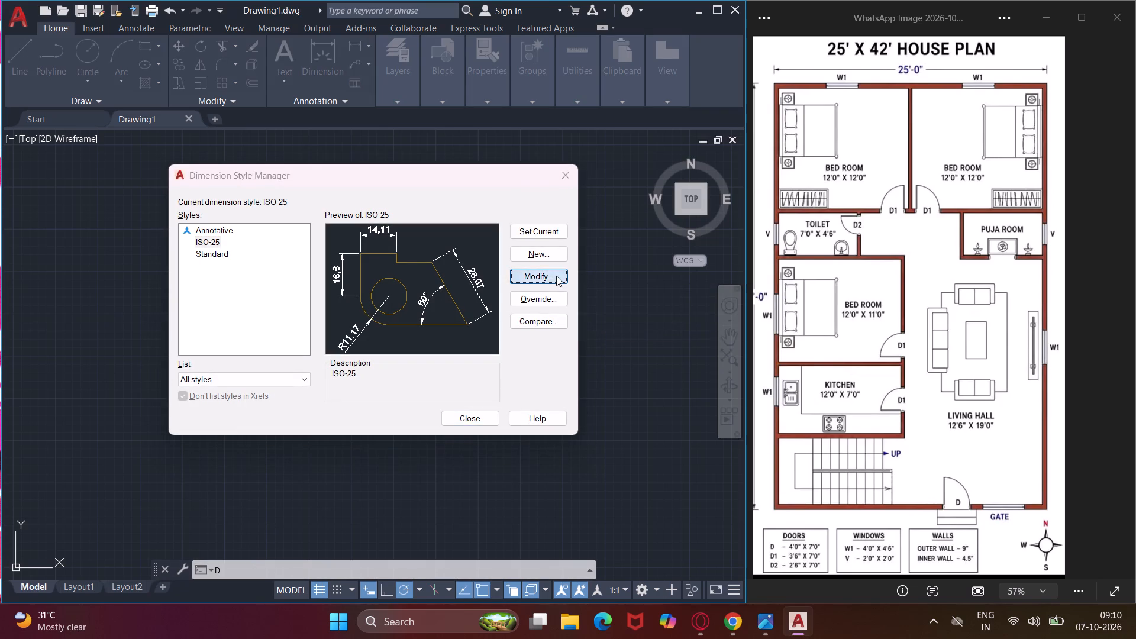
click(561, 176)
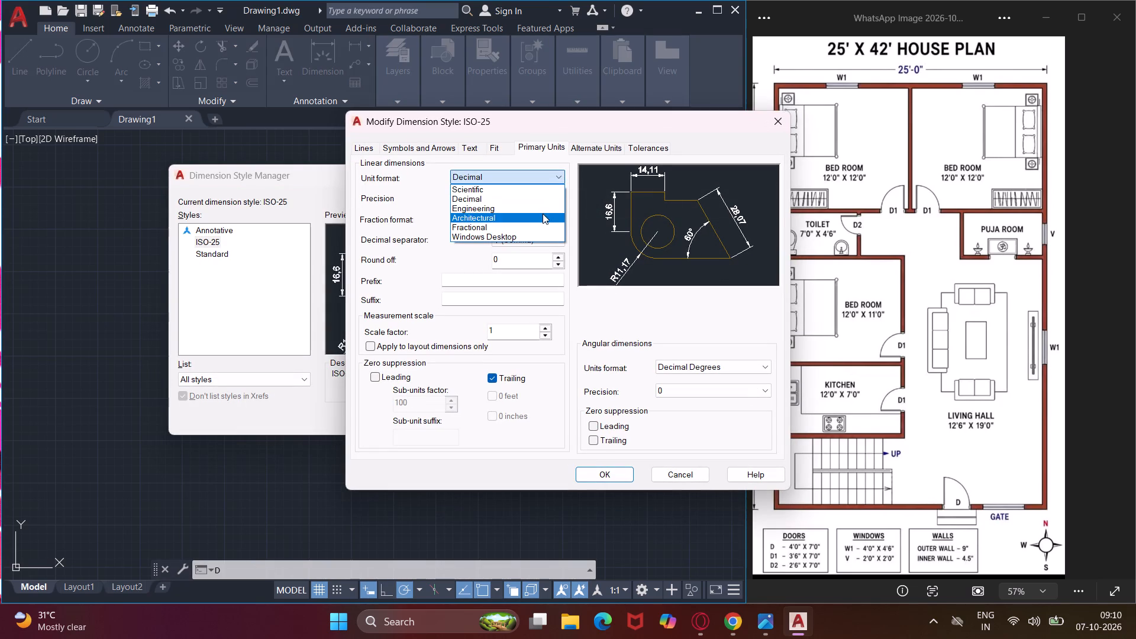
click(543, 214)
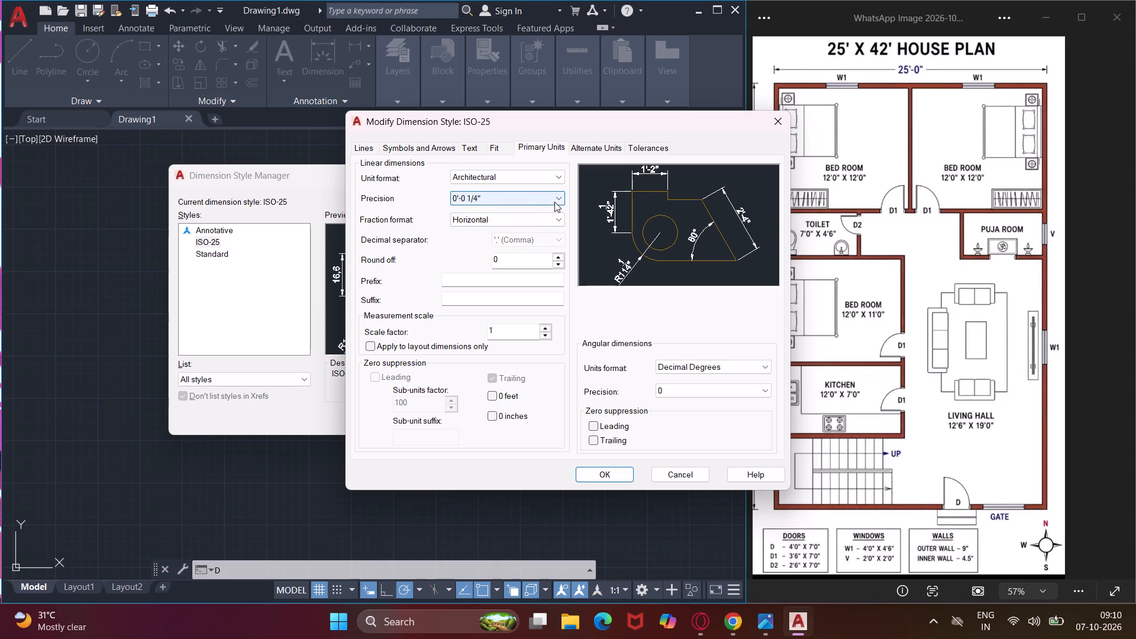
click(554, 202)
click(536, 213)
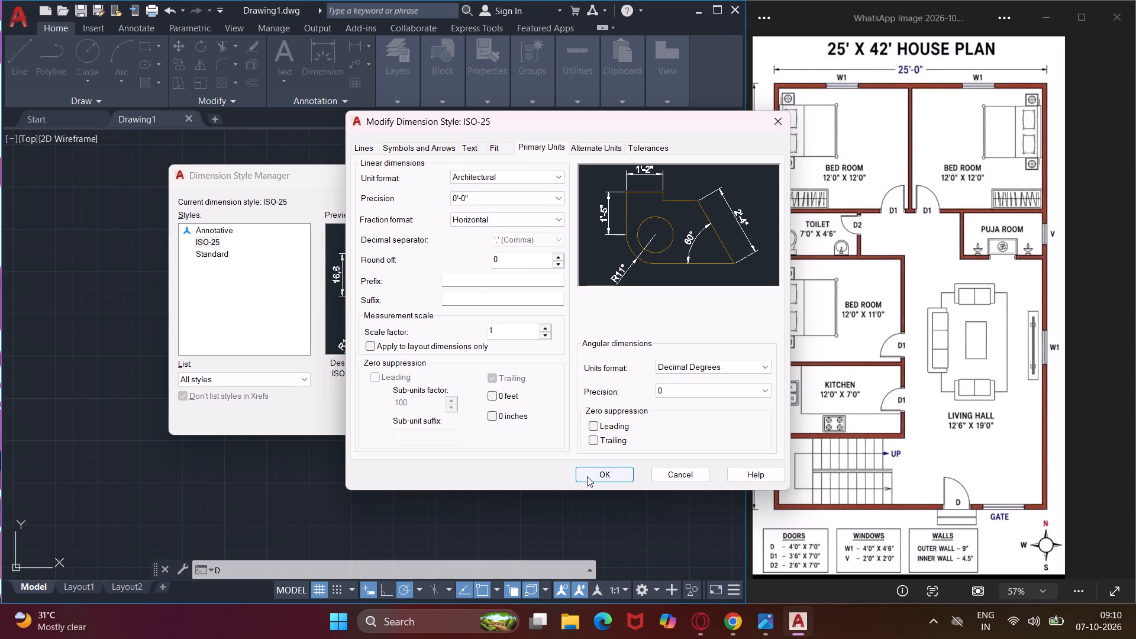
click(590, 476)
click(530, 232)
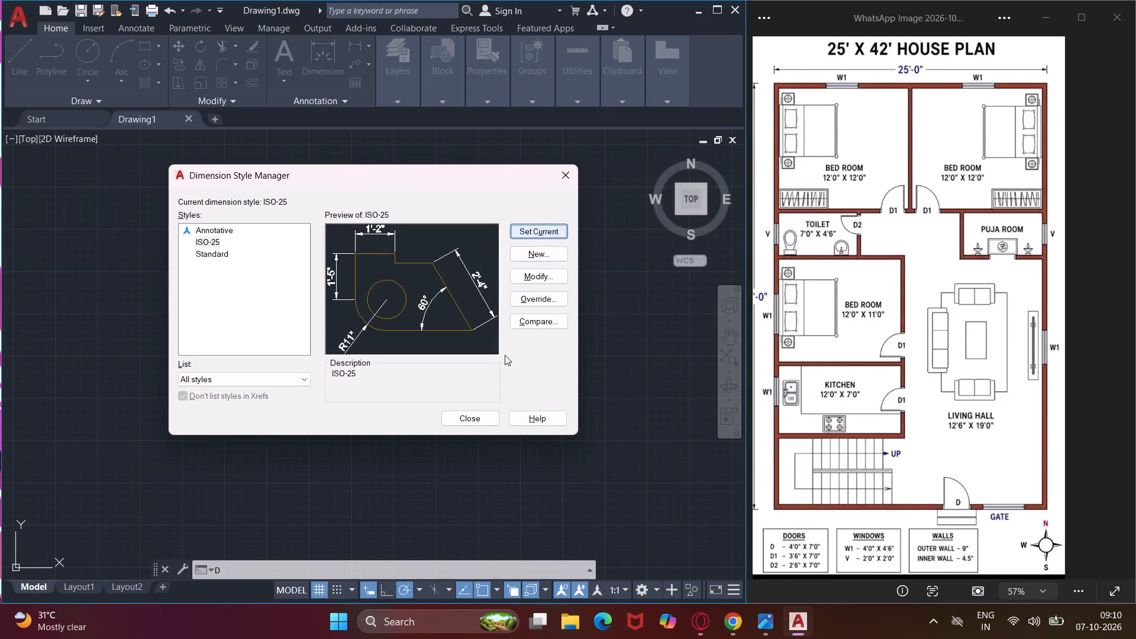
click(488, 421)
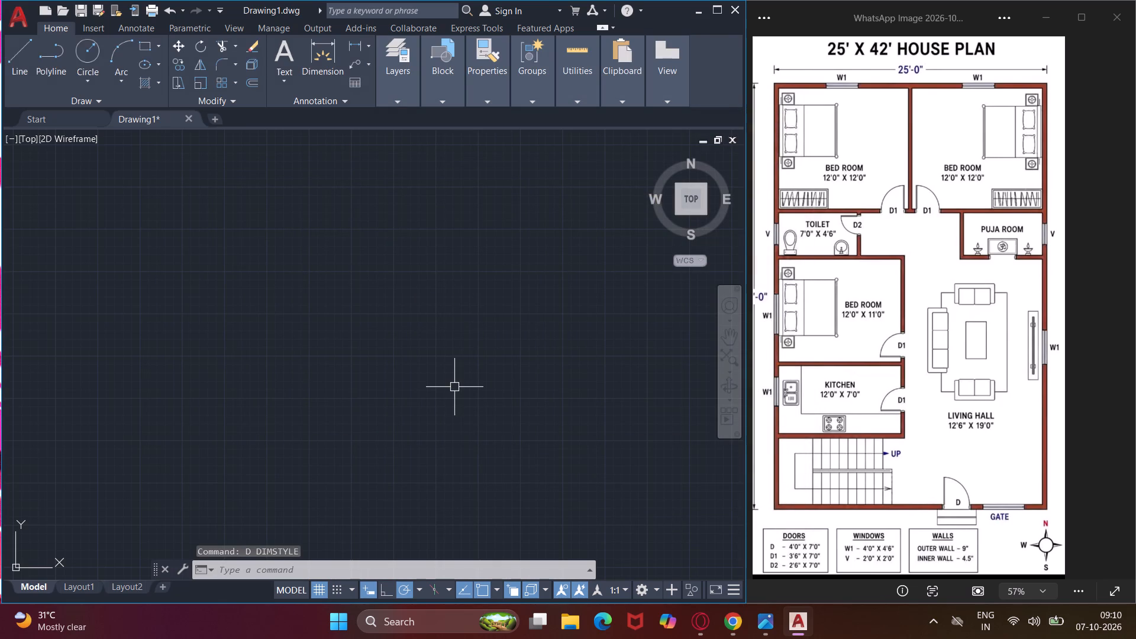
Configure the drawing units to Architectural length type, 0'-0" precision and an insertion scale in inches.
text(un)
key(i)
text(ts)
key(Return)
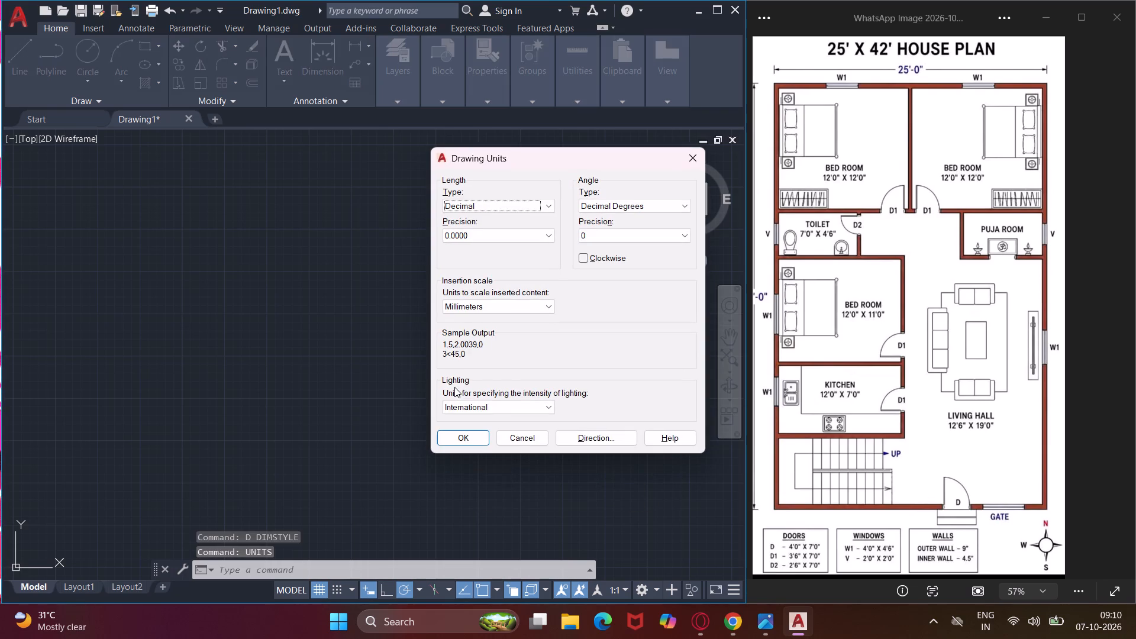
click(546, 202)
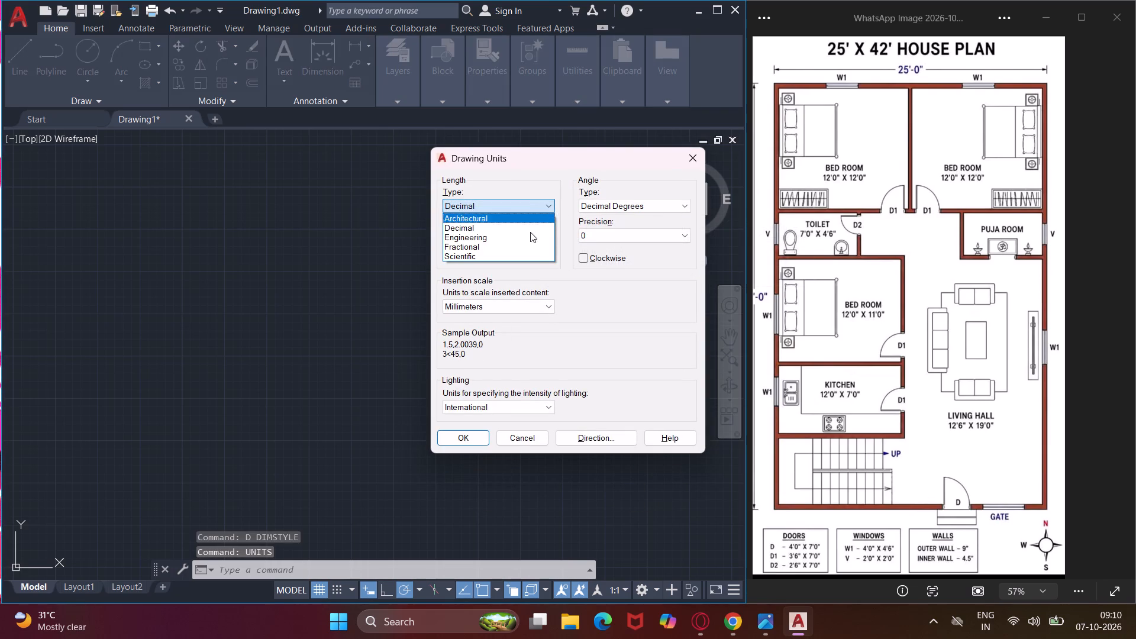
click(524, 218)
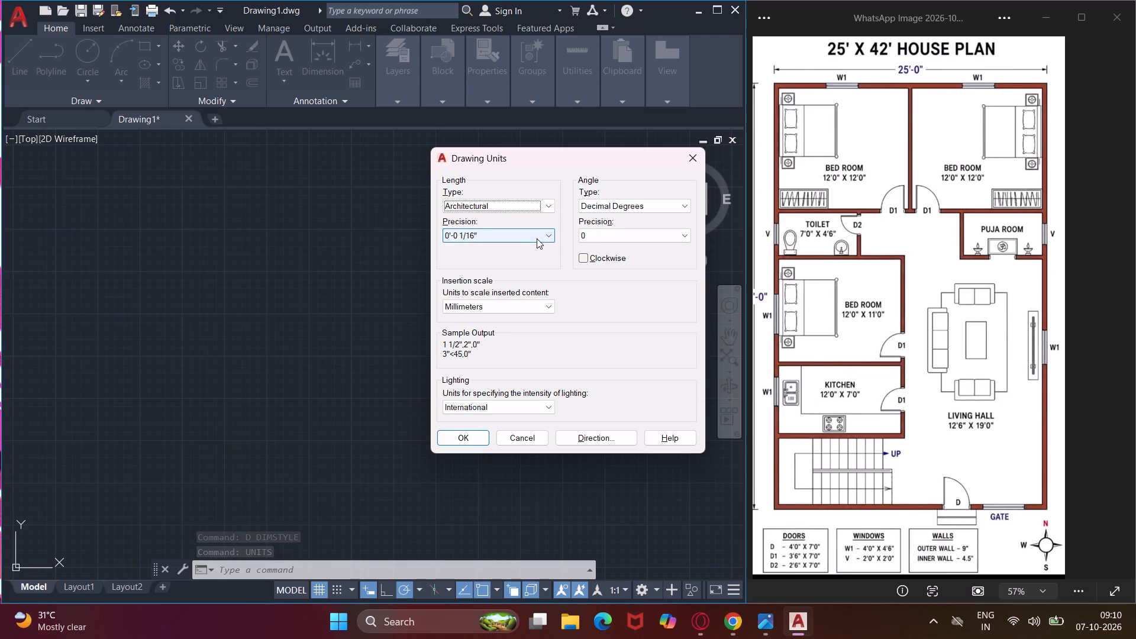
click(543, 238)
click(536, 246)
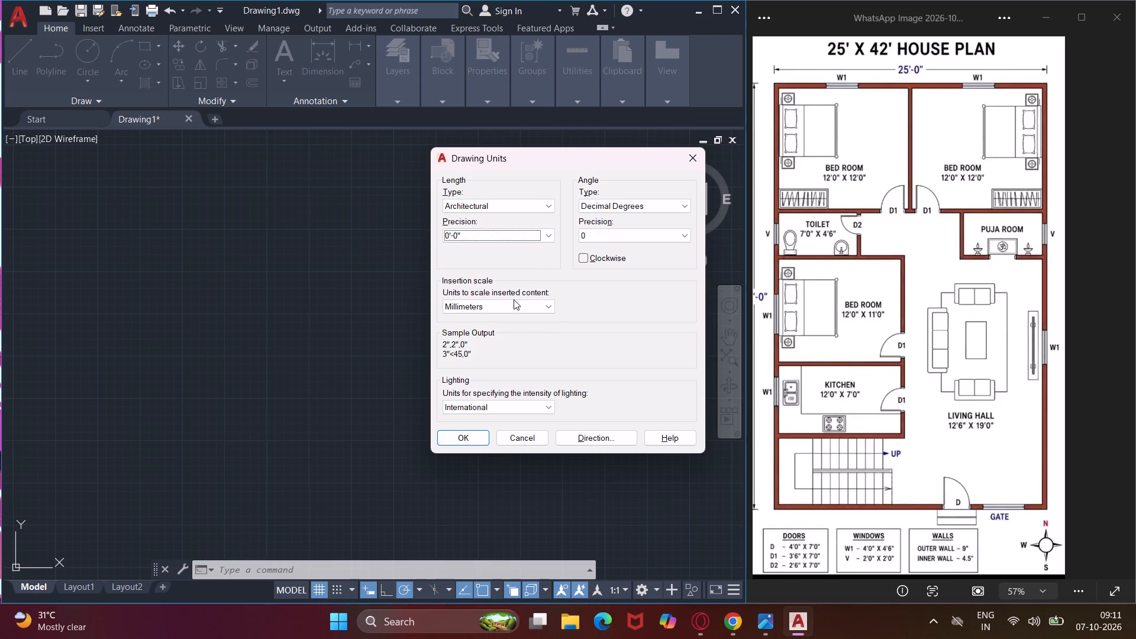
click(518, 304)
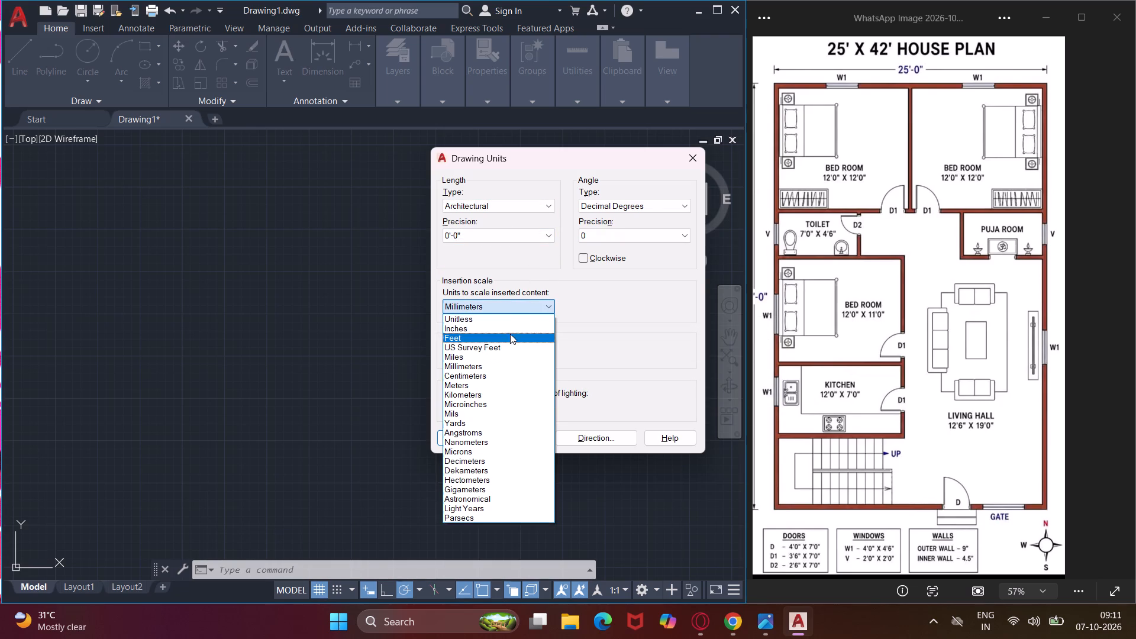
click(508, 330)
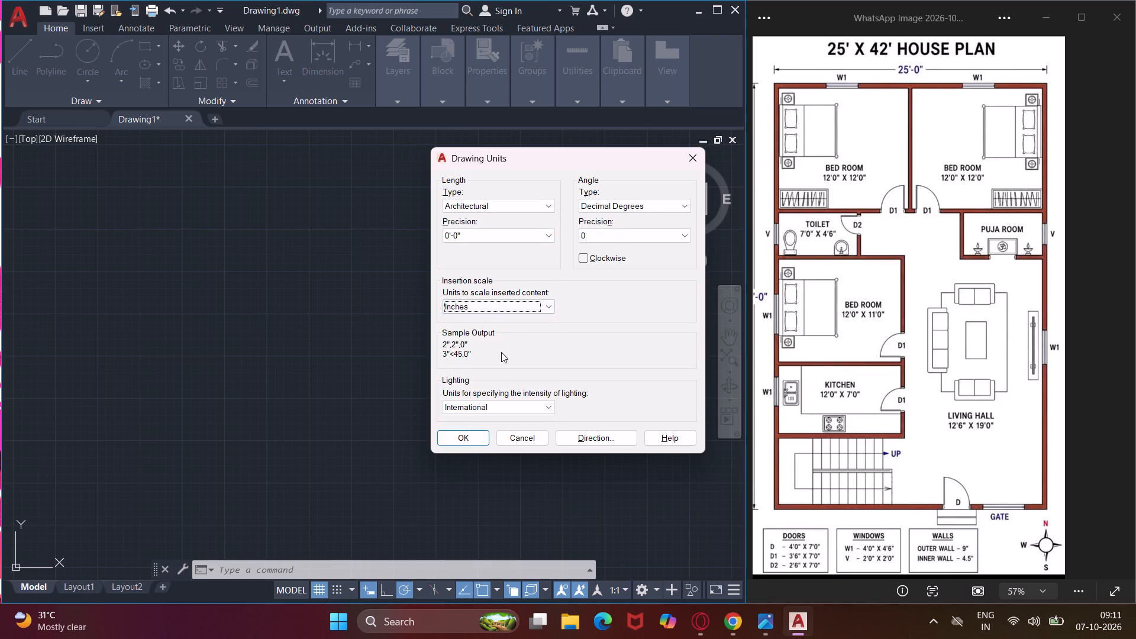
click(468, 436)
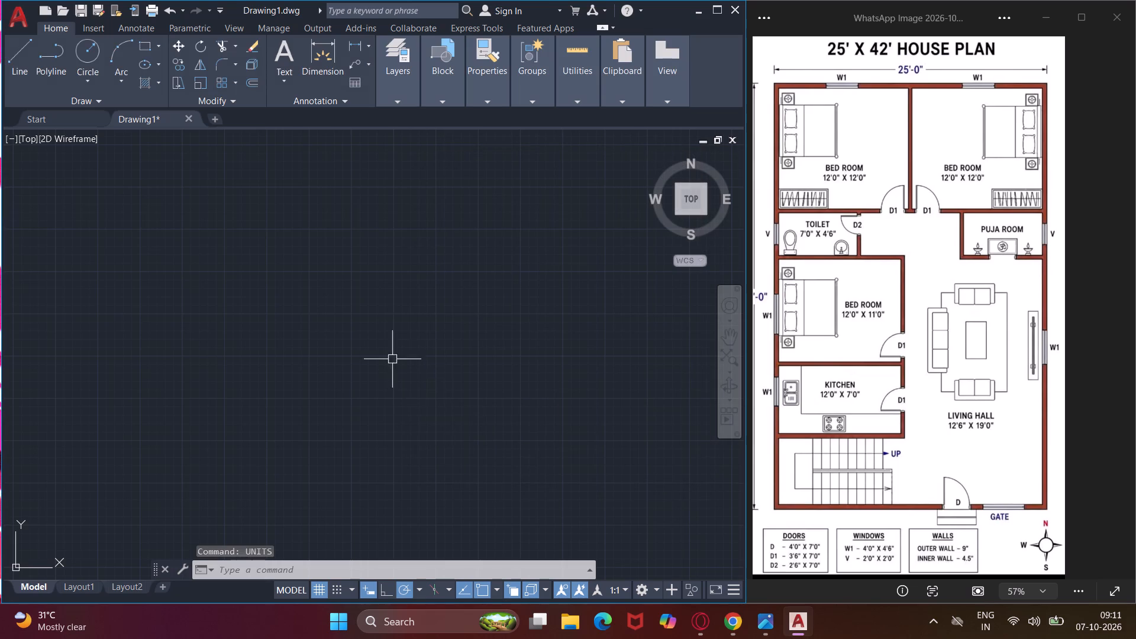
Draw the inner outline of the first bedroom as a closed 12' by 12' square of lines.
text(l)
key(space)
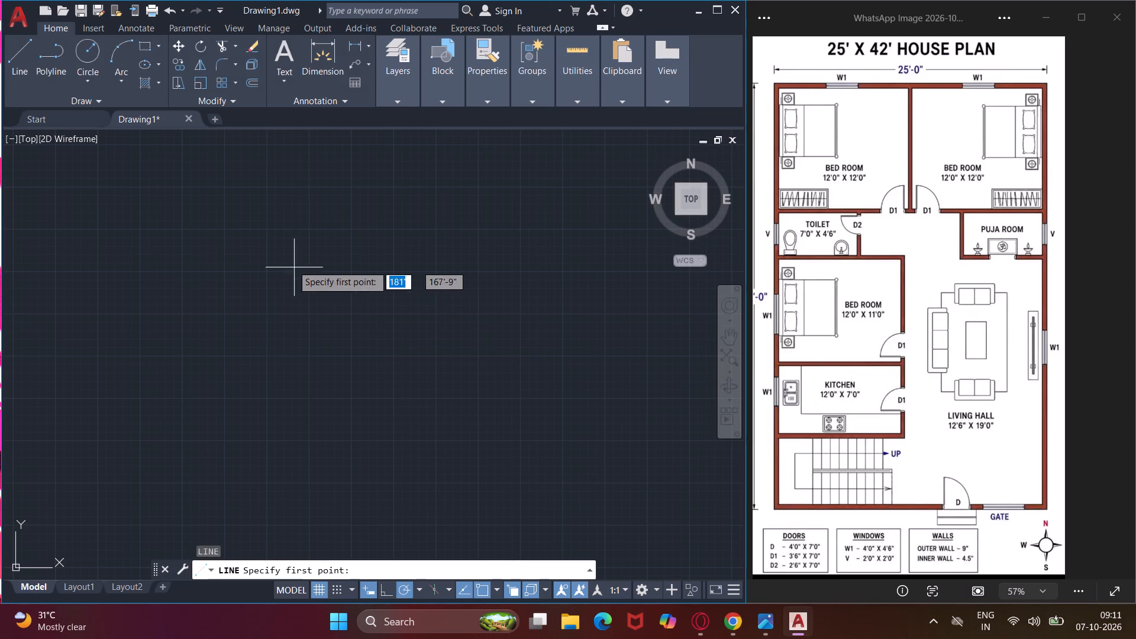
click(191, 190)
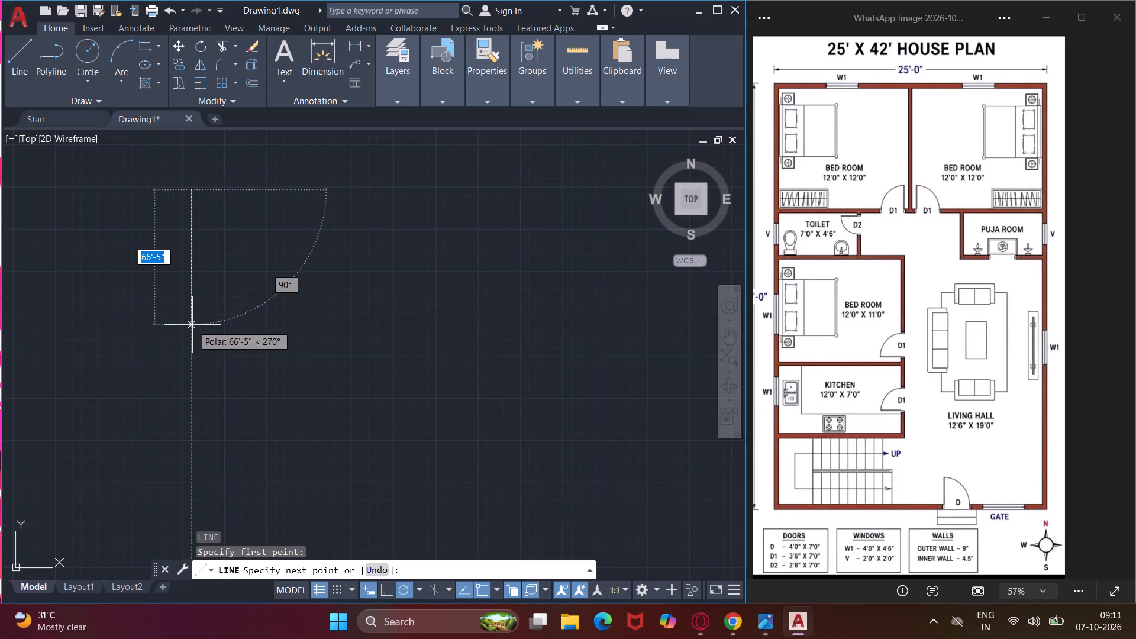
text(12')
key(Return)
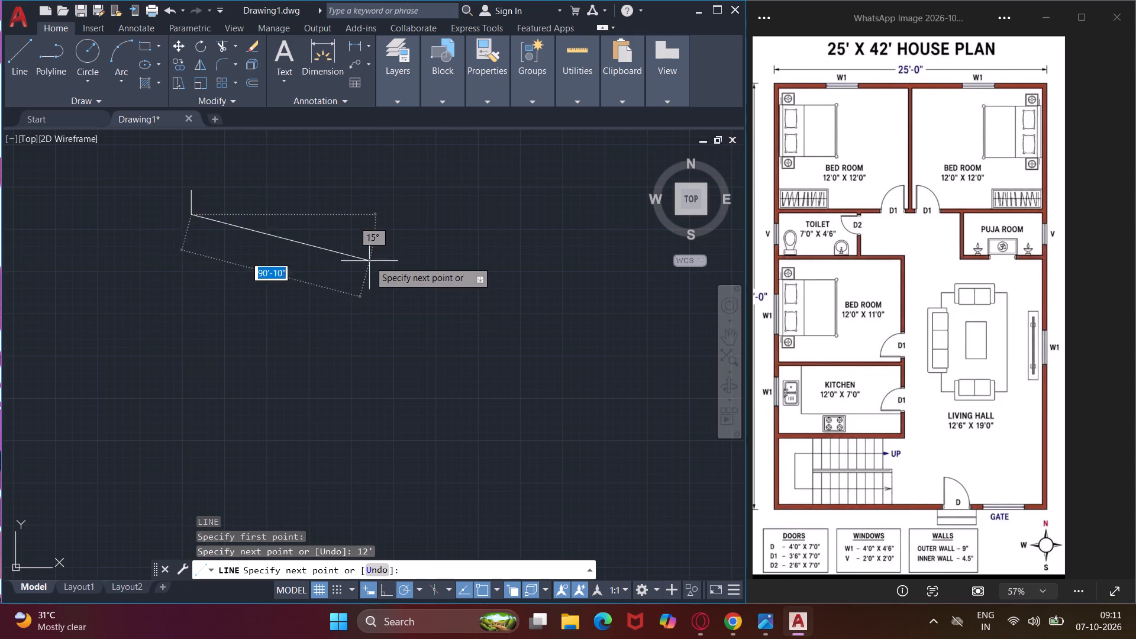
text(12')
key(Return)
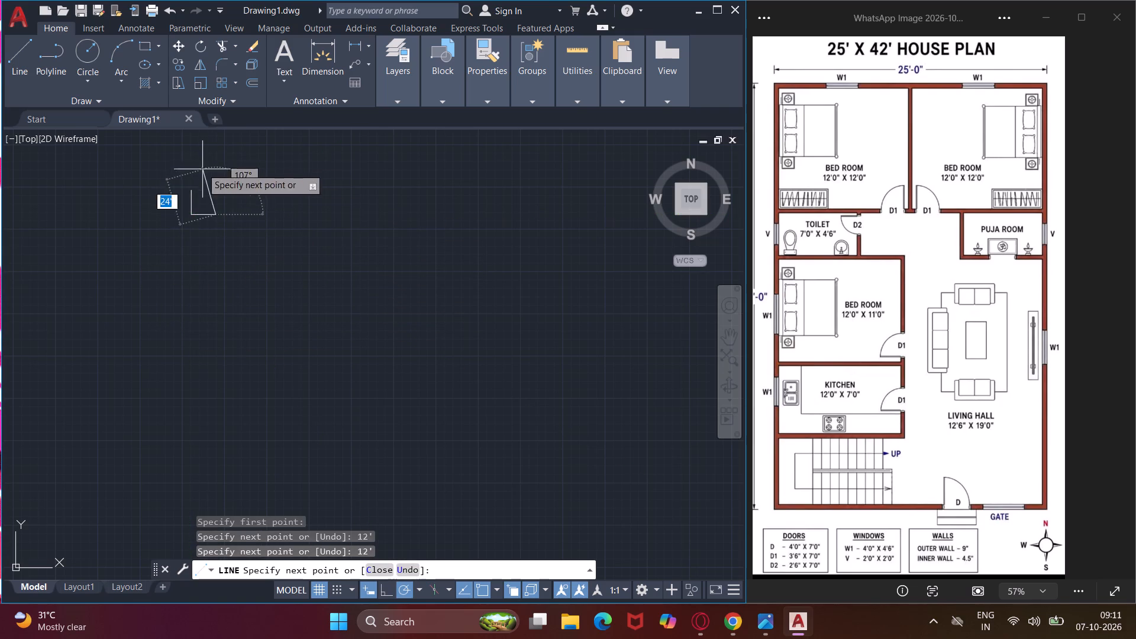
text(12')
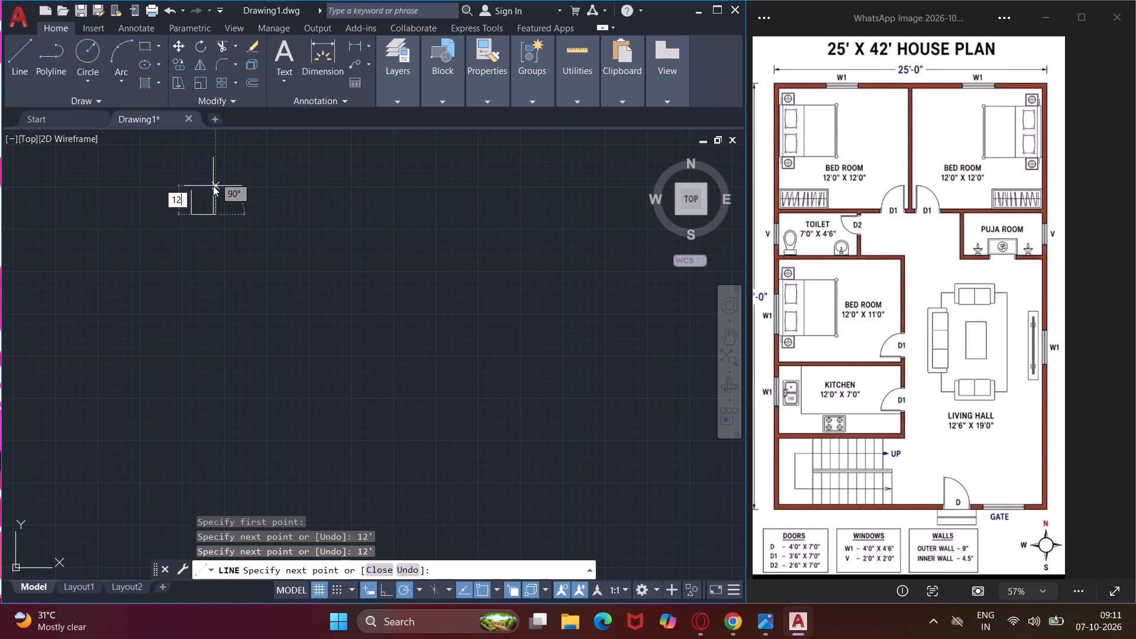
key(Return)
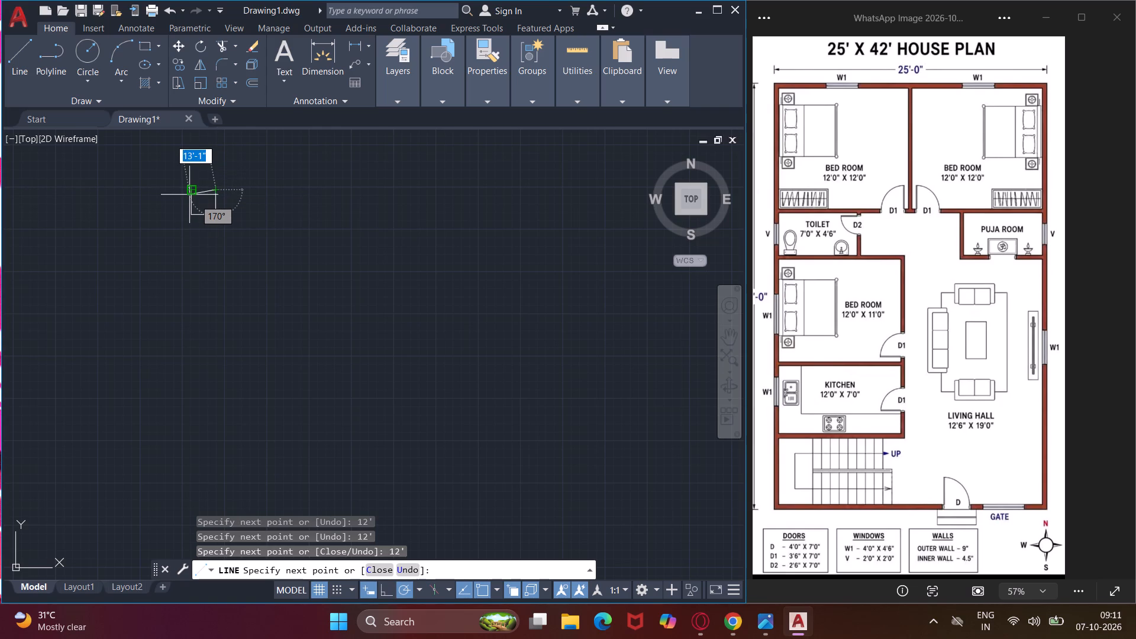
scroll(189, 195, up, 3)
click(195, 175)
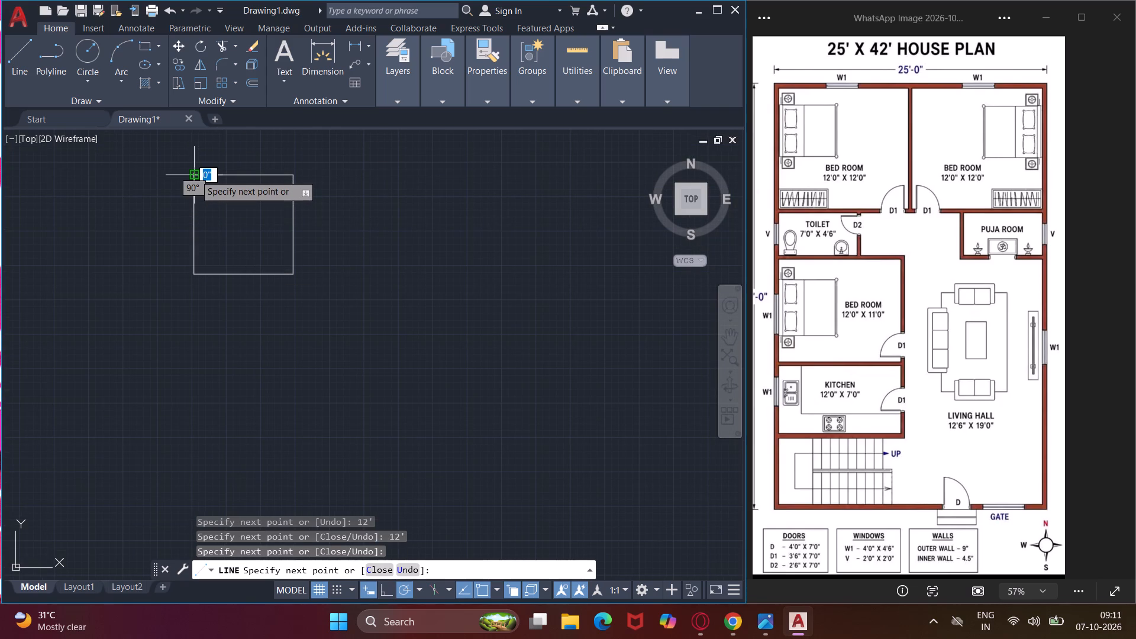
key(Escape)
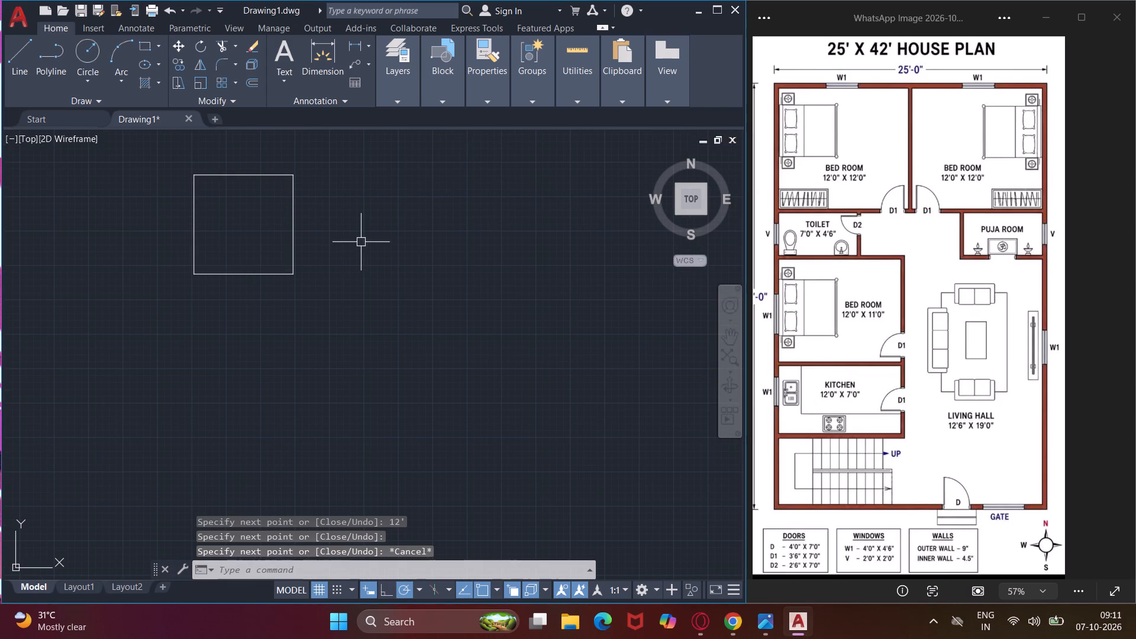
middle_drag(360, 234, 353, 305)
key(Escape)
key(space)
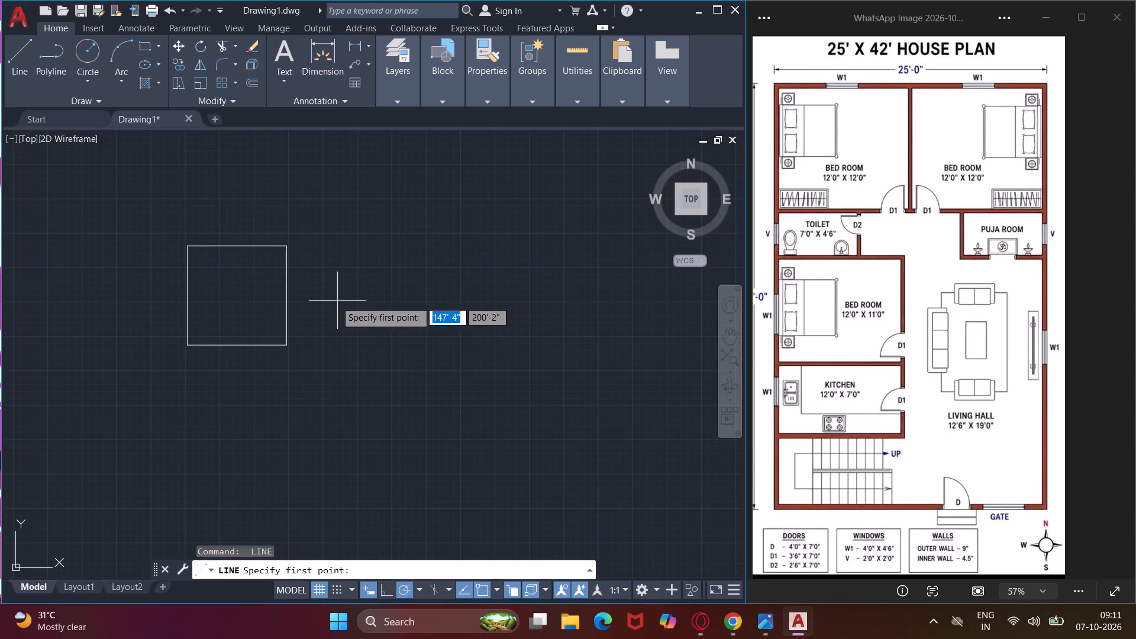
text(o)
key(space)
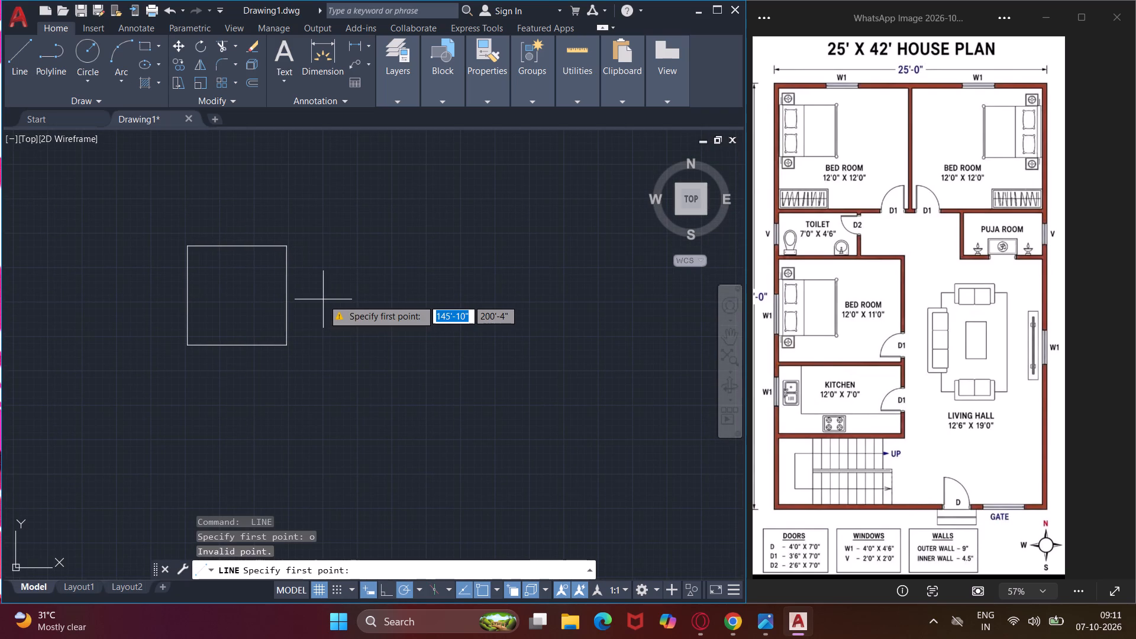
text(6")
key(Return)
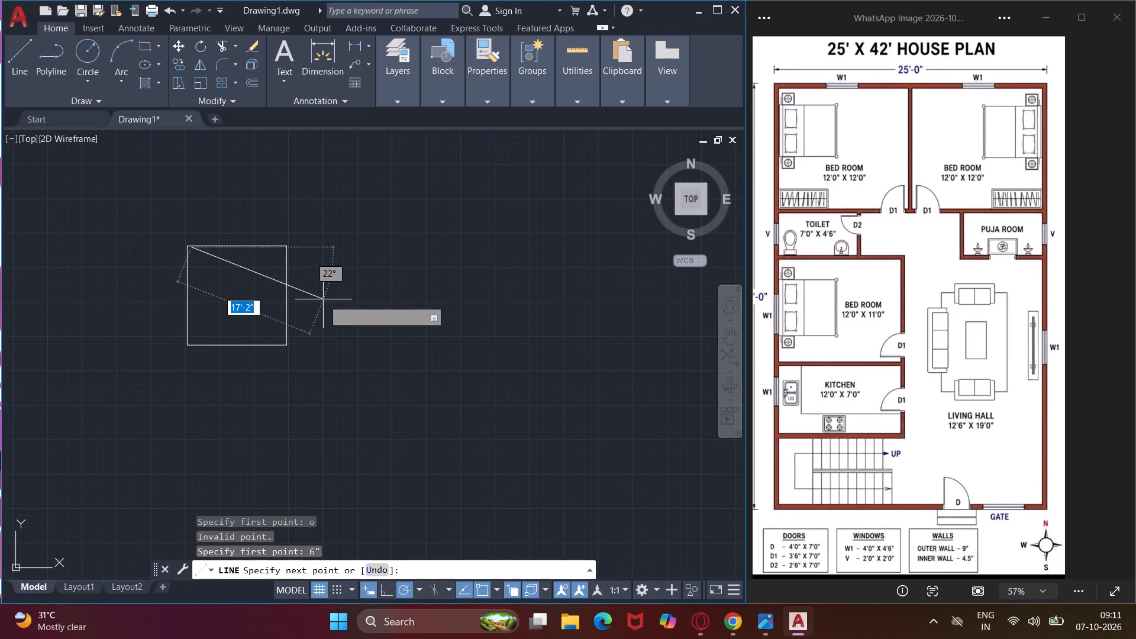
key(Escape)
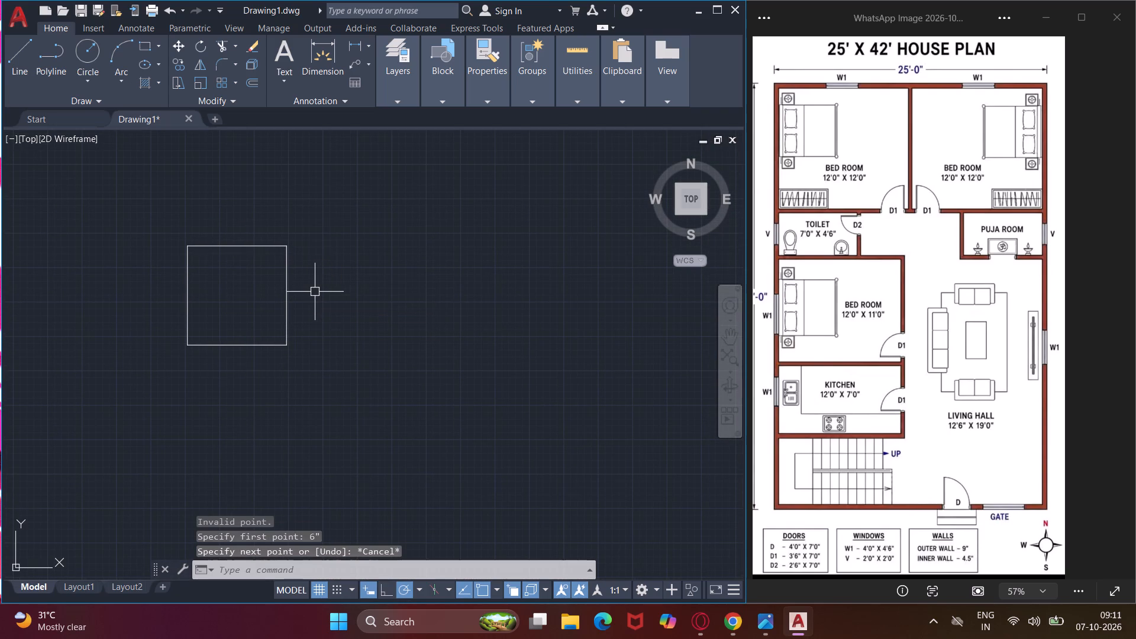
Offset the first bedroom's right-hand line 6" outward to form the partition wall between the two bedrooms.
text(o)
key(space)
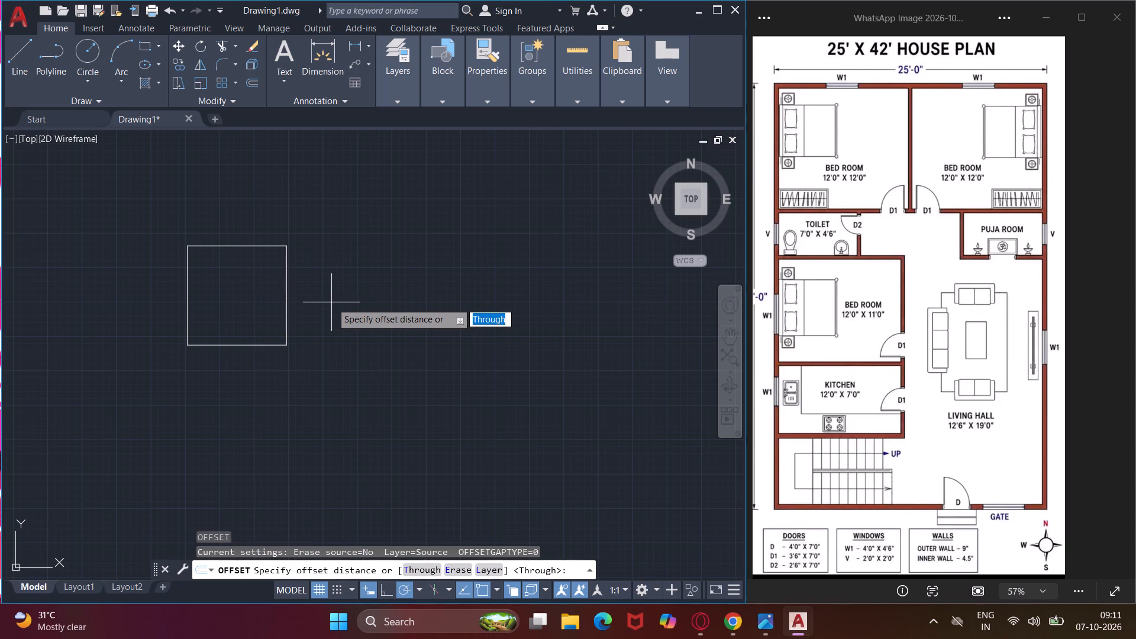
text(6")
key(Return)
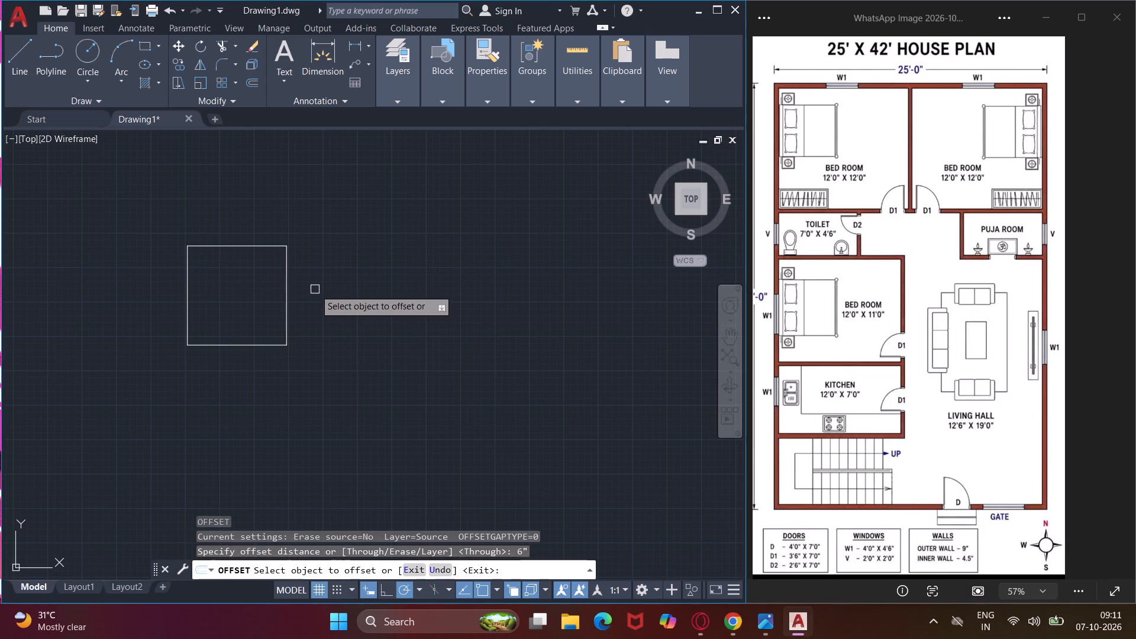
click(286, 308)
click(308, 308)
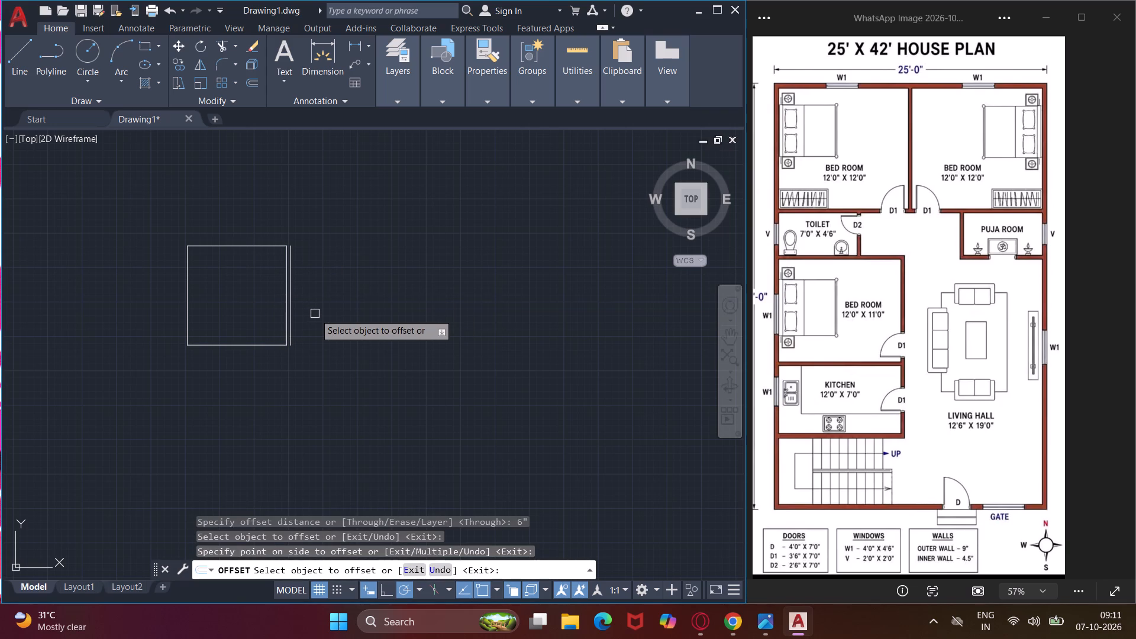
key(Escape)
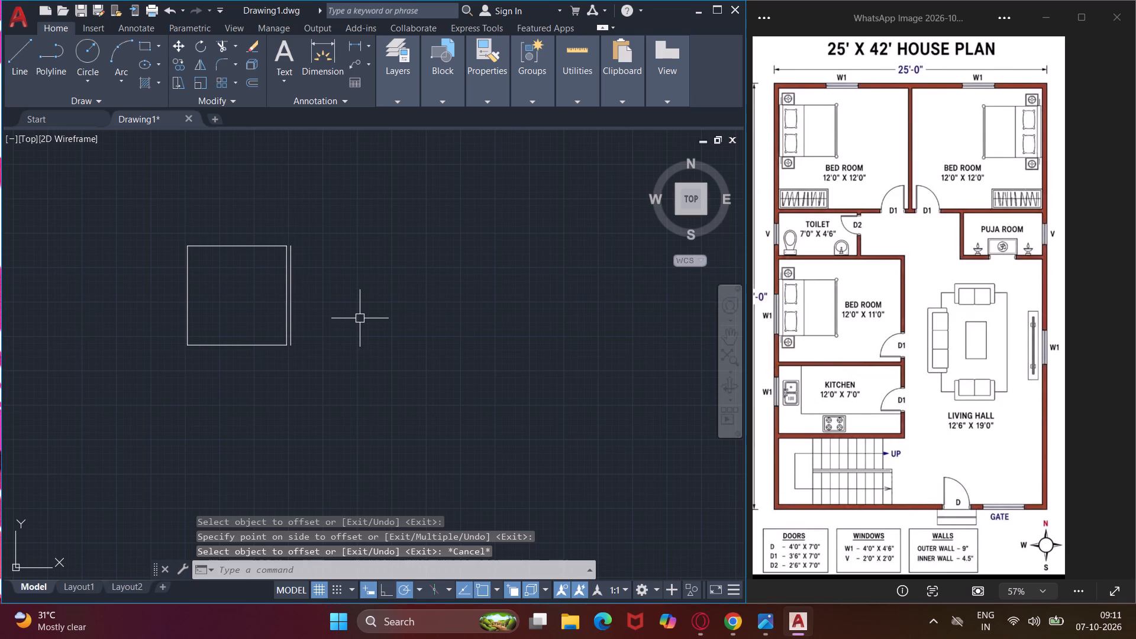
Offset the outer partition wall line 12' to the right for the far side of the second bedroom.
text(o)
key(space)
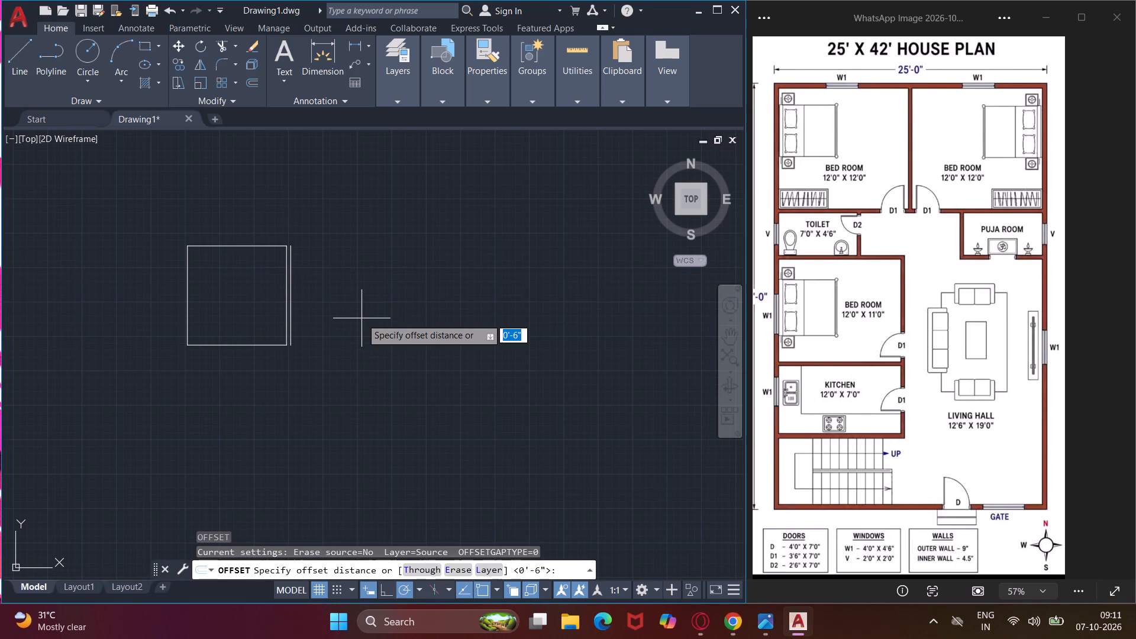
text(12')
key(Return)
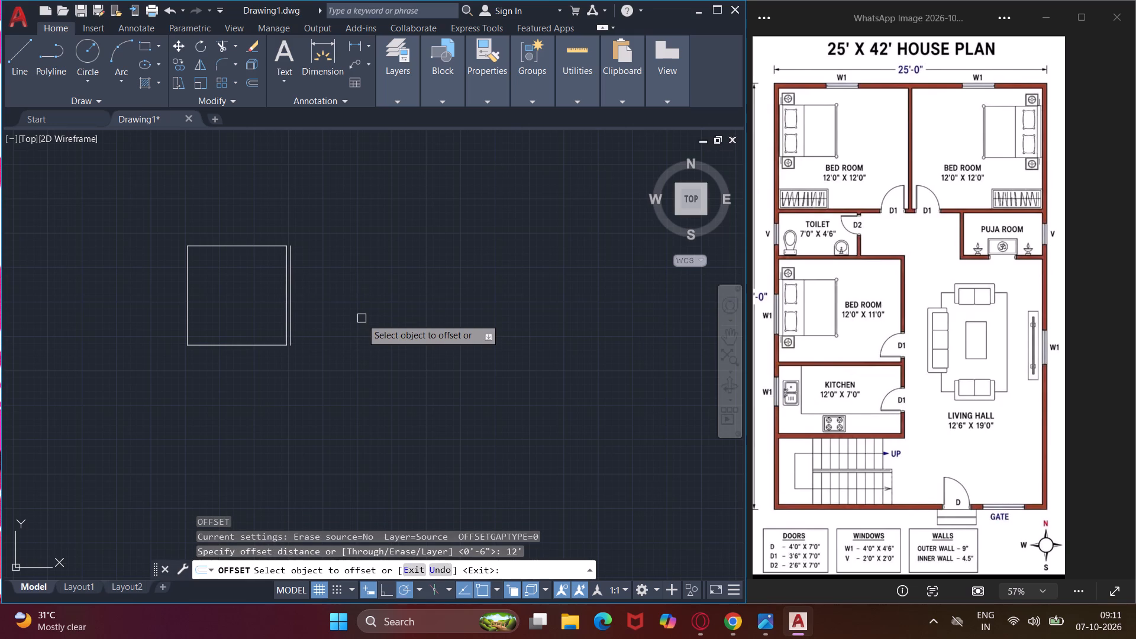
click(292, 297)
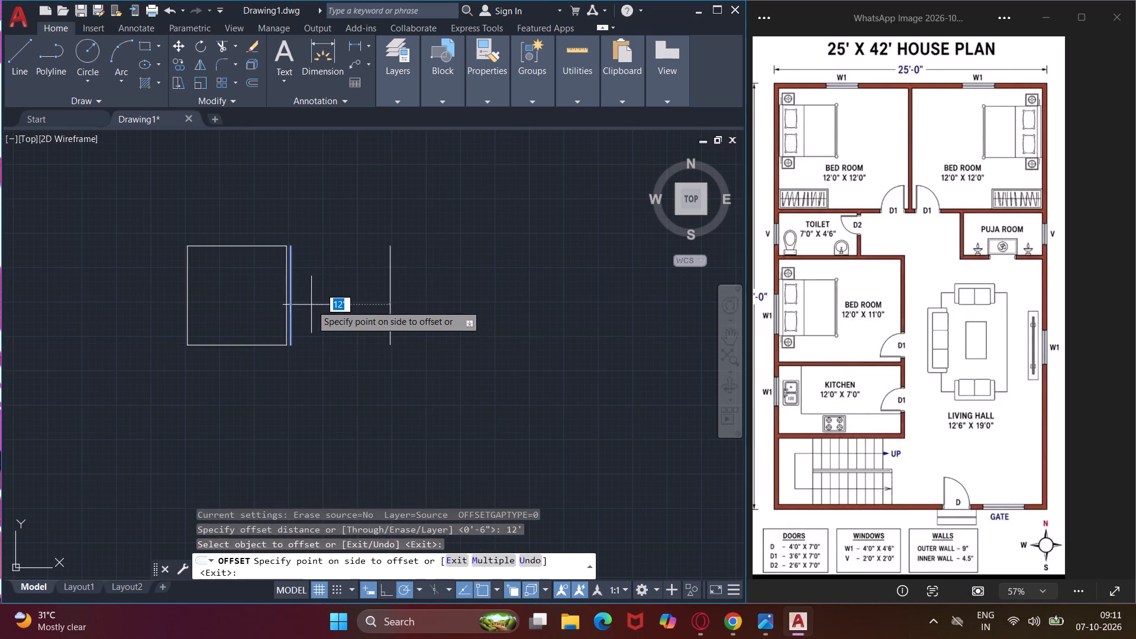
click(334, 305)
key(Escape)
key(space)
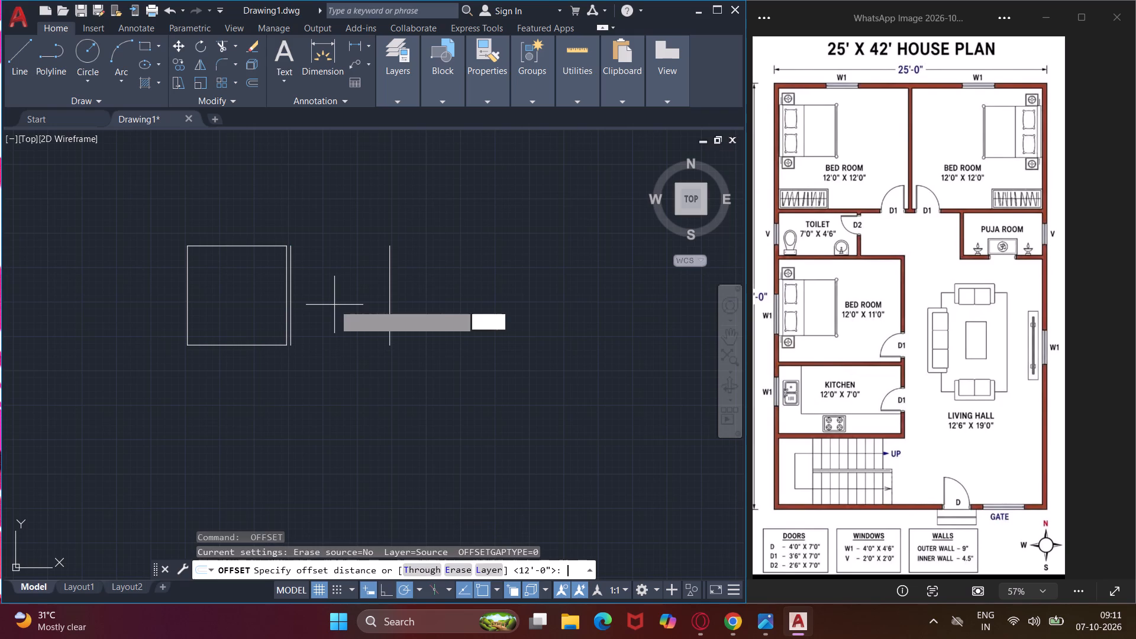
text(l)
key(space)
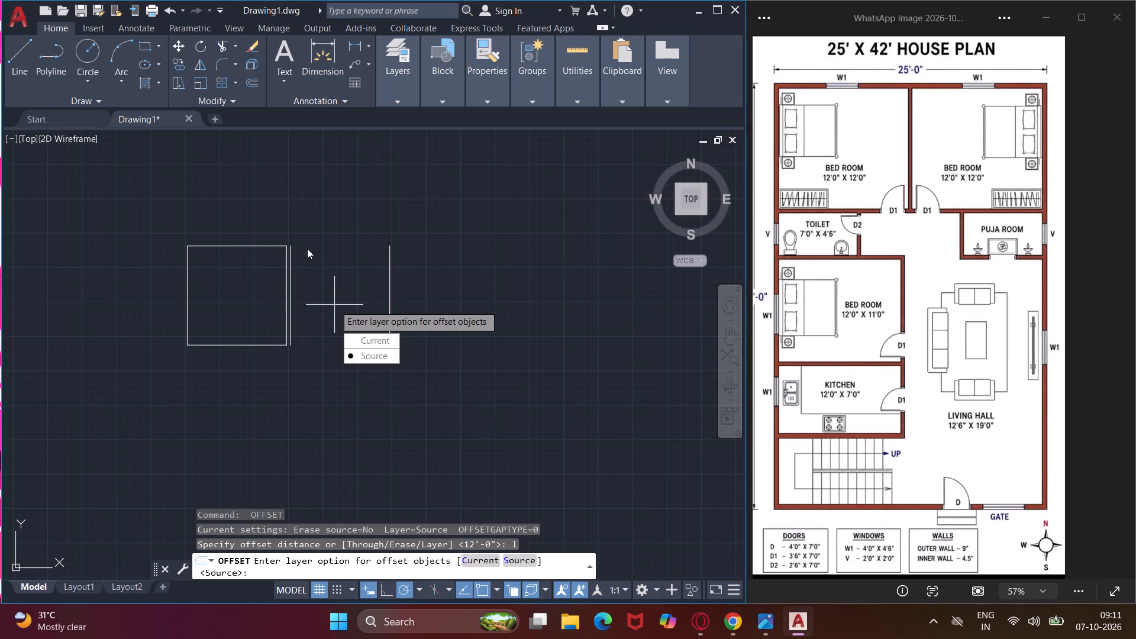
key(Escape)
Draw a line joining the upper ends of the second bedroom's two vertical lines.
text(l)
key(space)
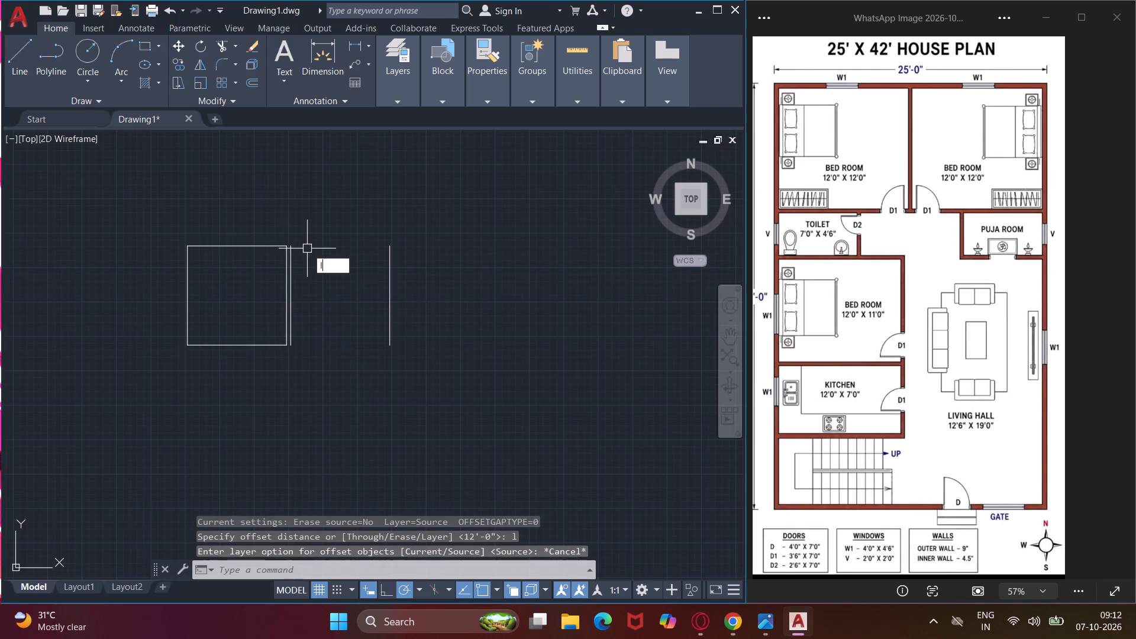
click(291, 248)
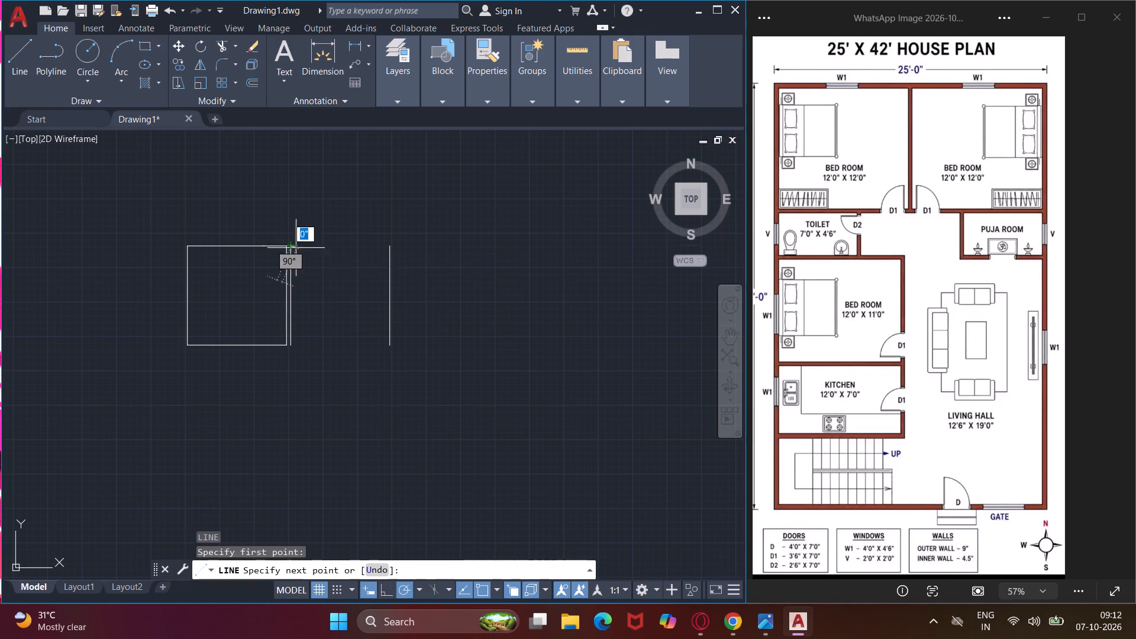
click(387, 246)
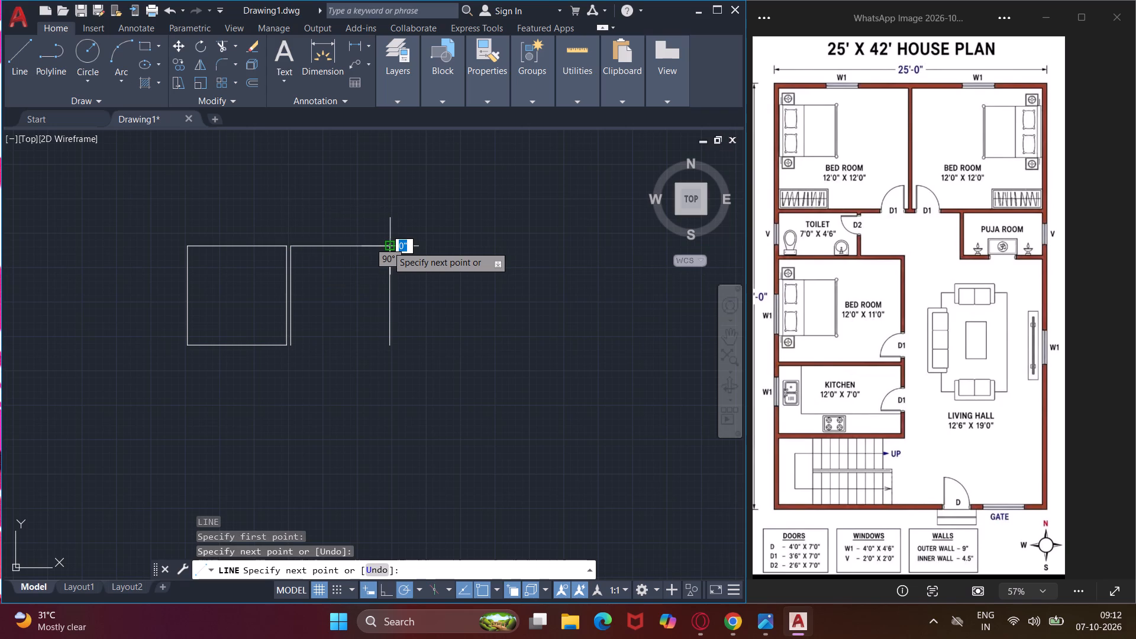
key(Escape)
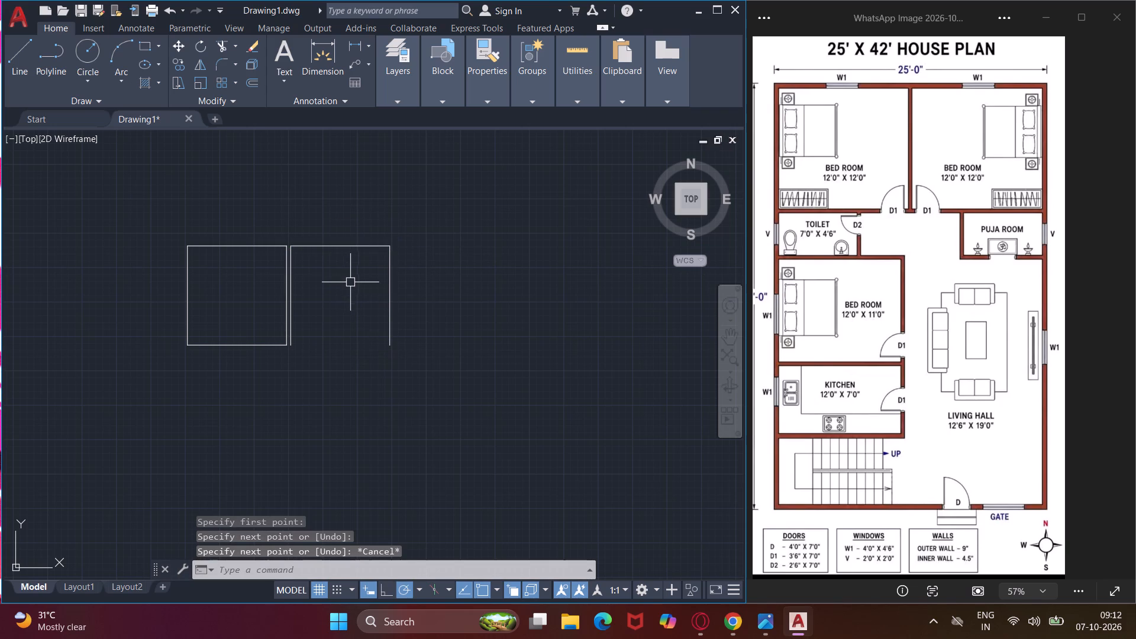
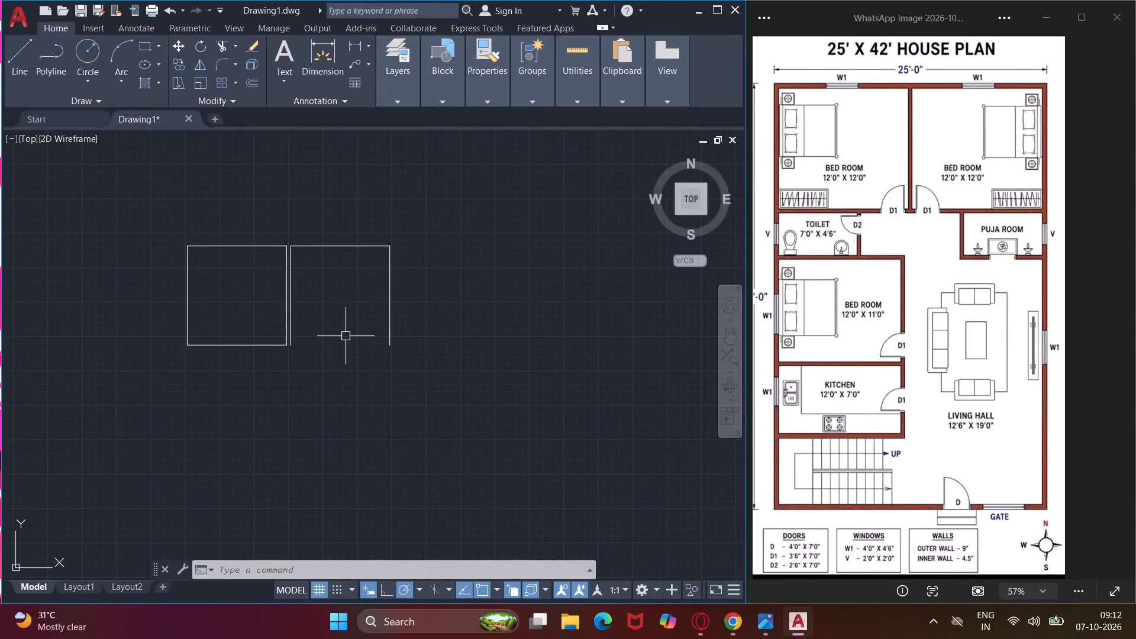
Draw a line joining the lower ends of the second bedroom's two vertical lines to close its outline.
text(l)
key(space)
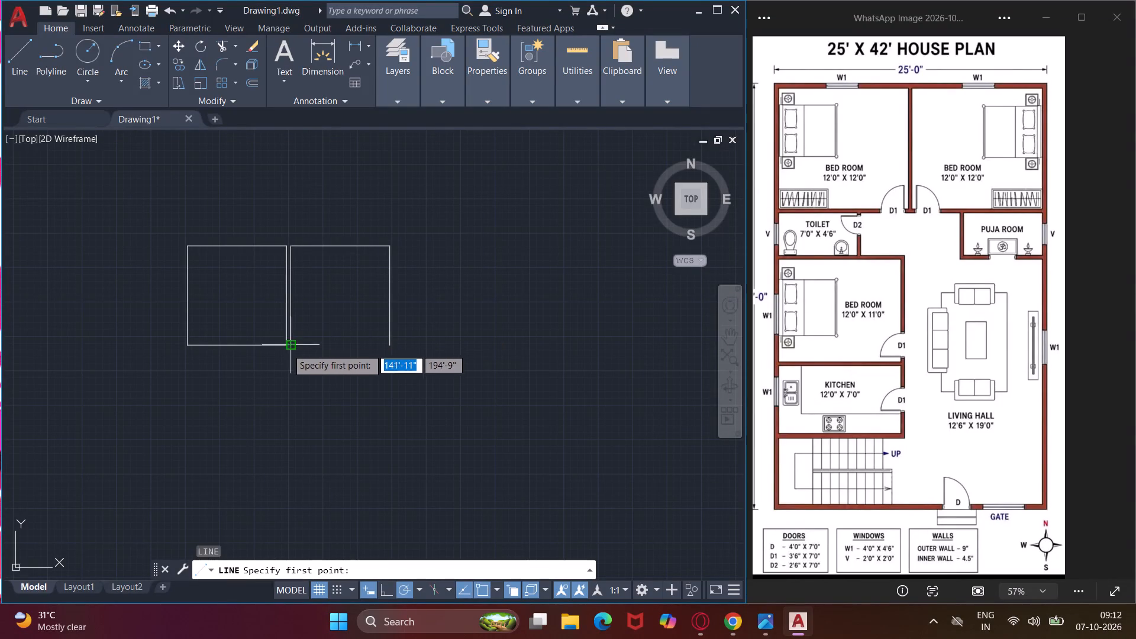
click(293, 343)
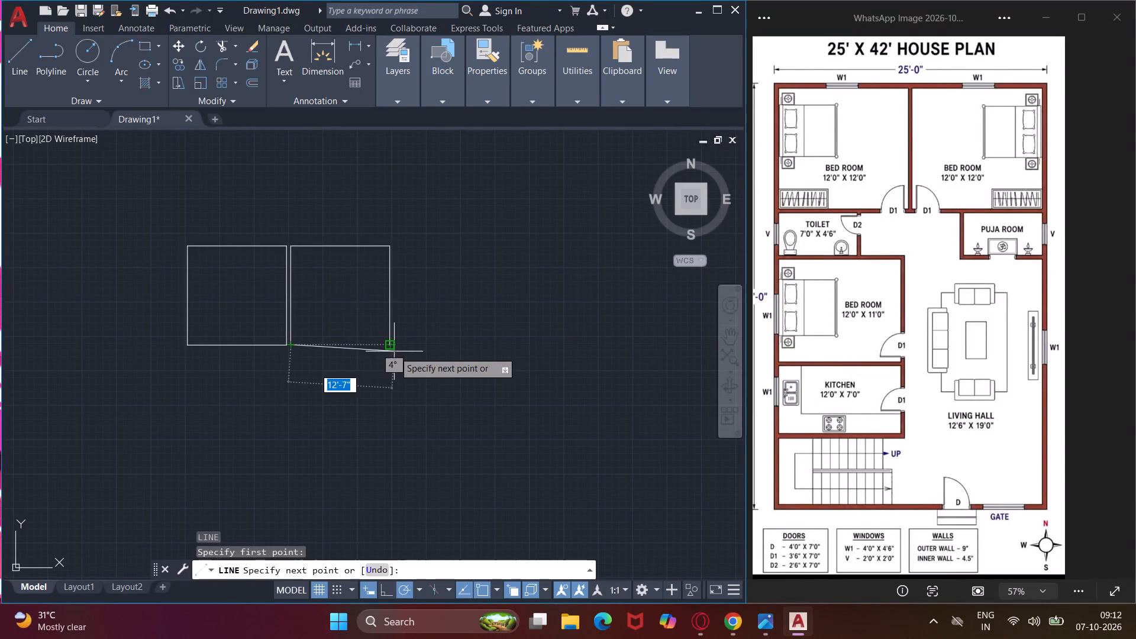
click(388, 343)
key(Escape)
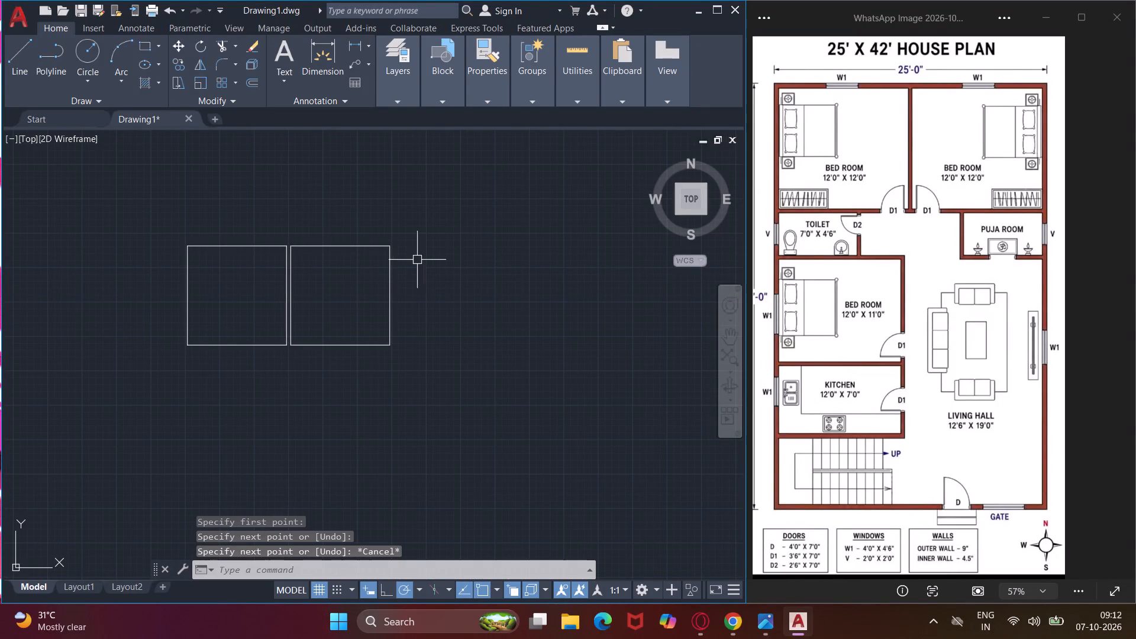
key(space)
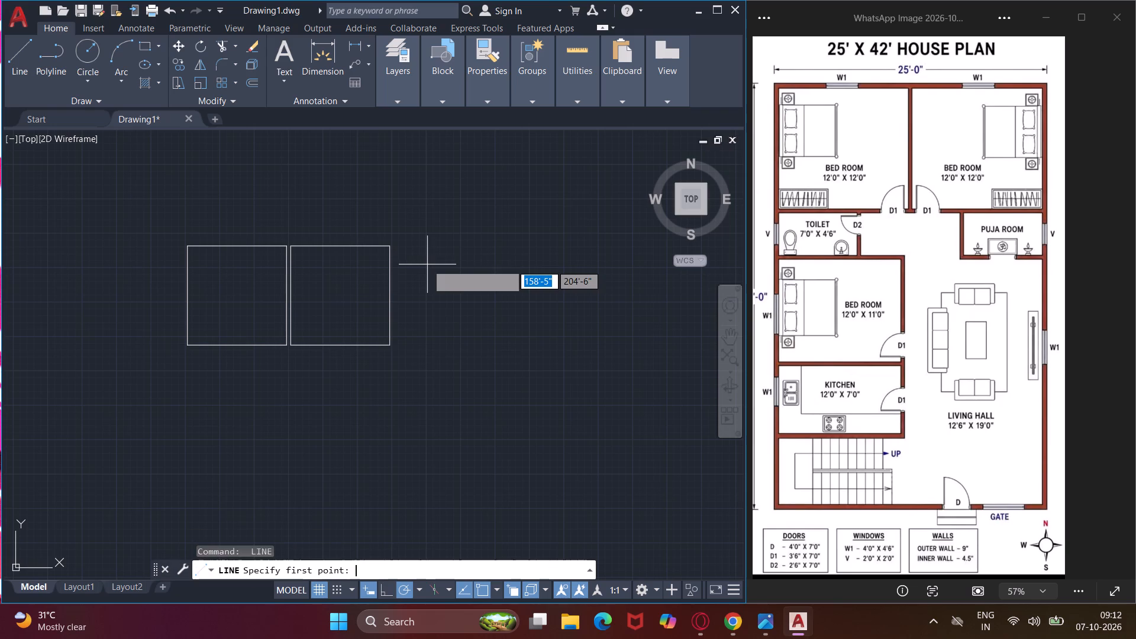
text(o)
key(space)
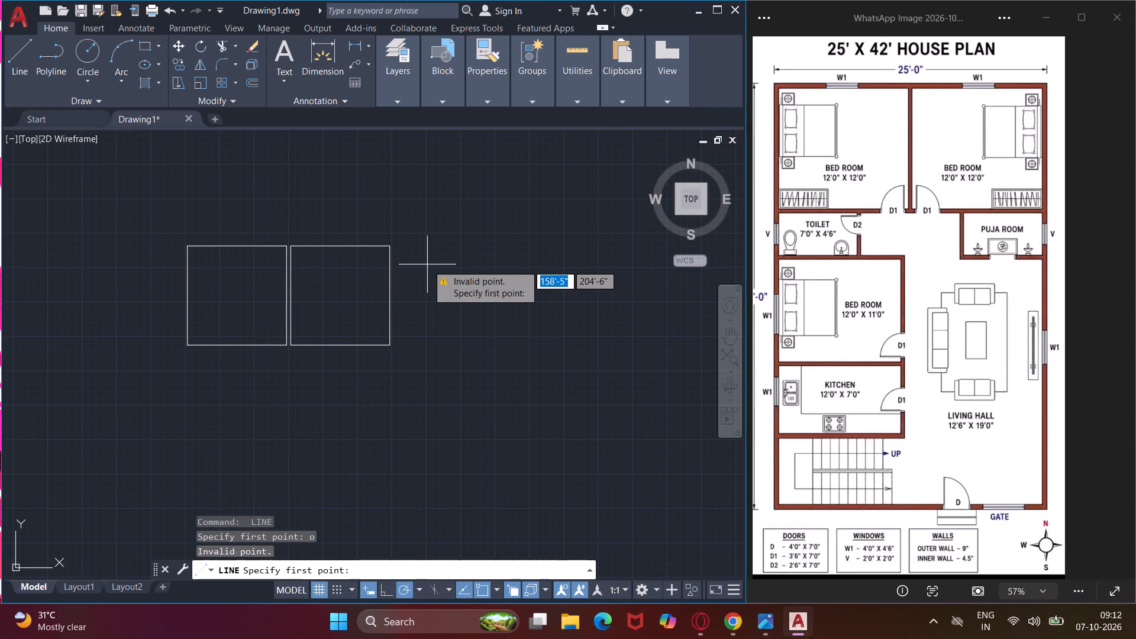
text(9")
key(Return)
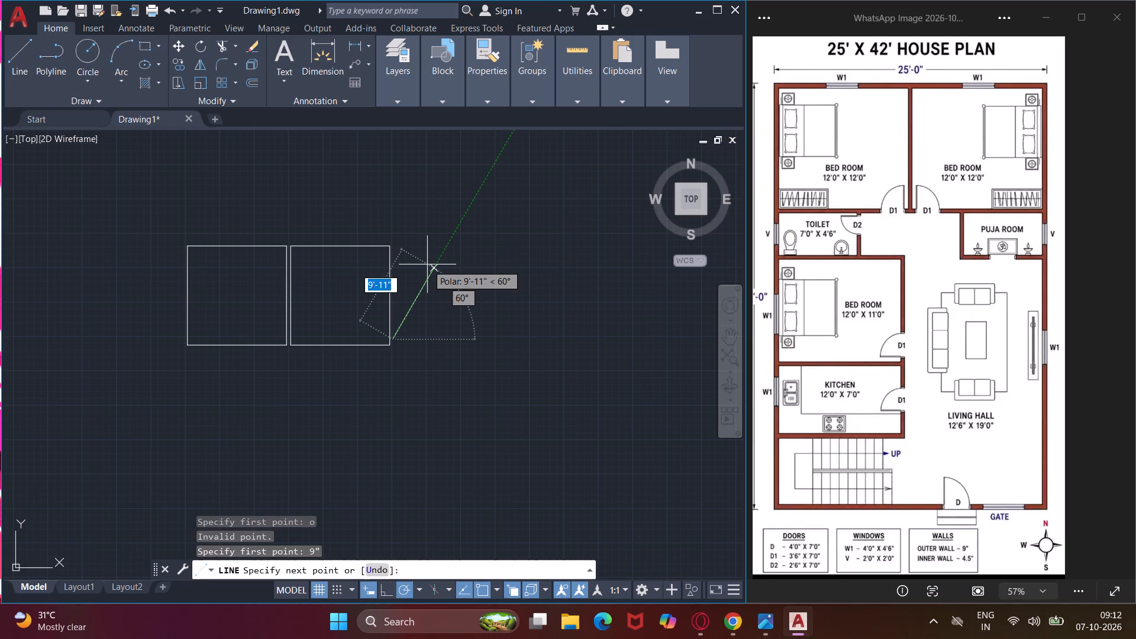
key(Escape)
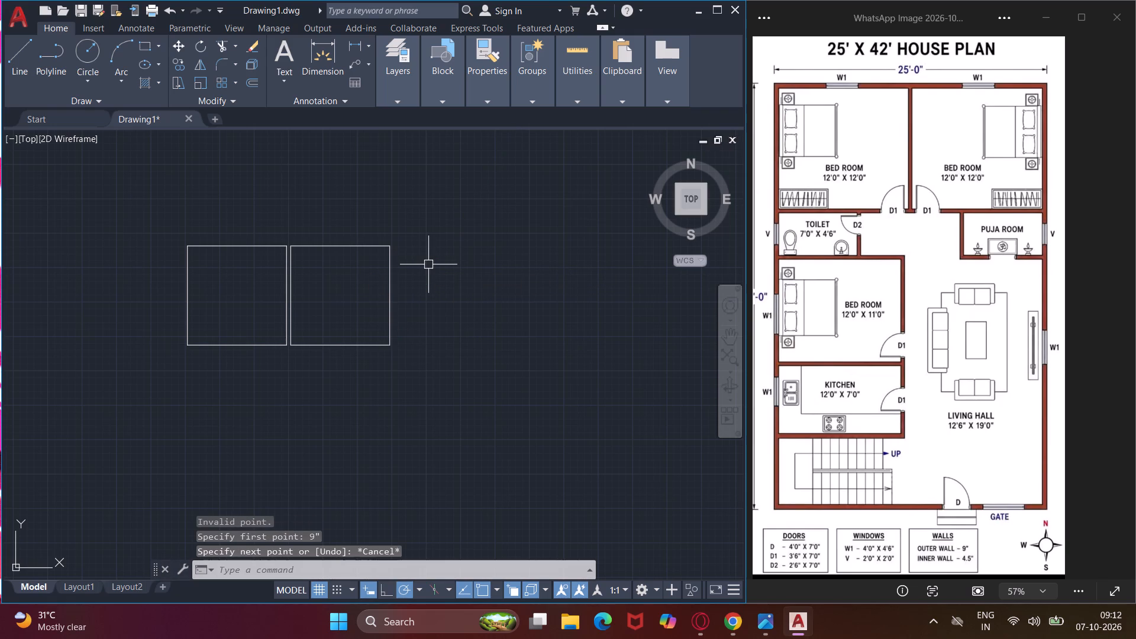
Offset the left, right and both top lines of the two-bedroom block 9" outward to form the outer walls.
text(o)
key(space)
text(9")
key(Return)
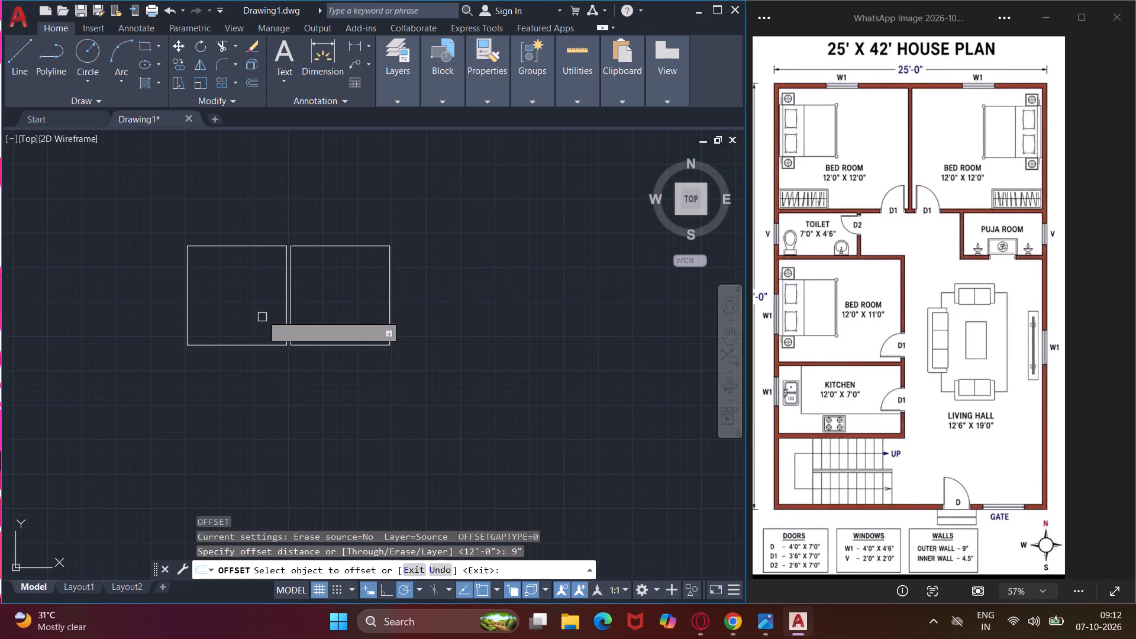
click(187, 305)
click(158, 306)
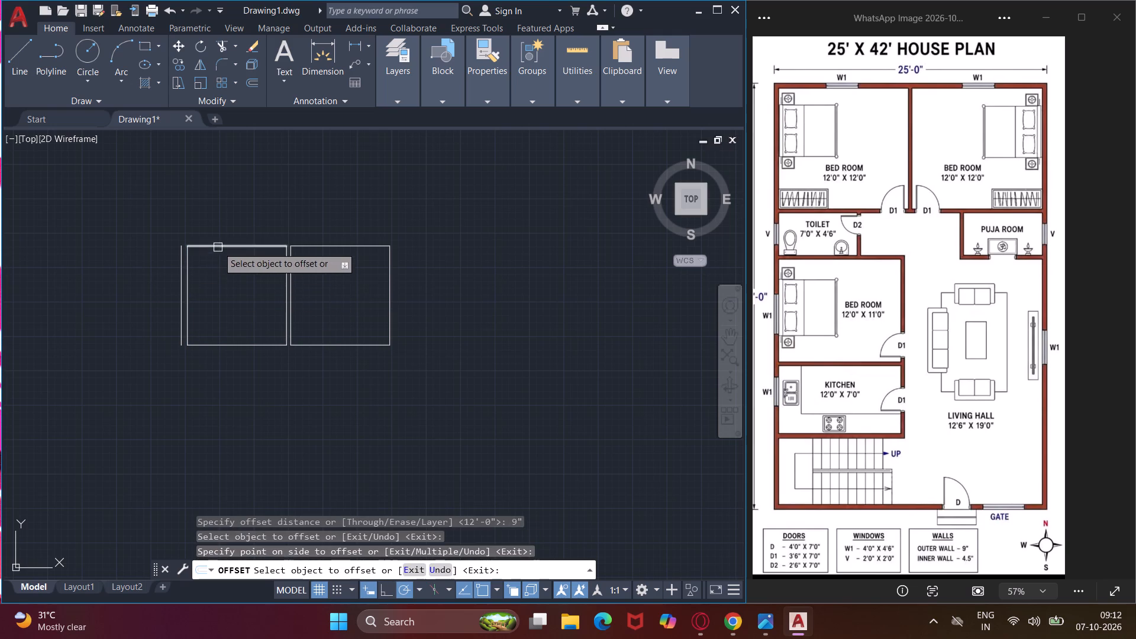
click(218, 247)
click(218, 217)
click(321, 243)
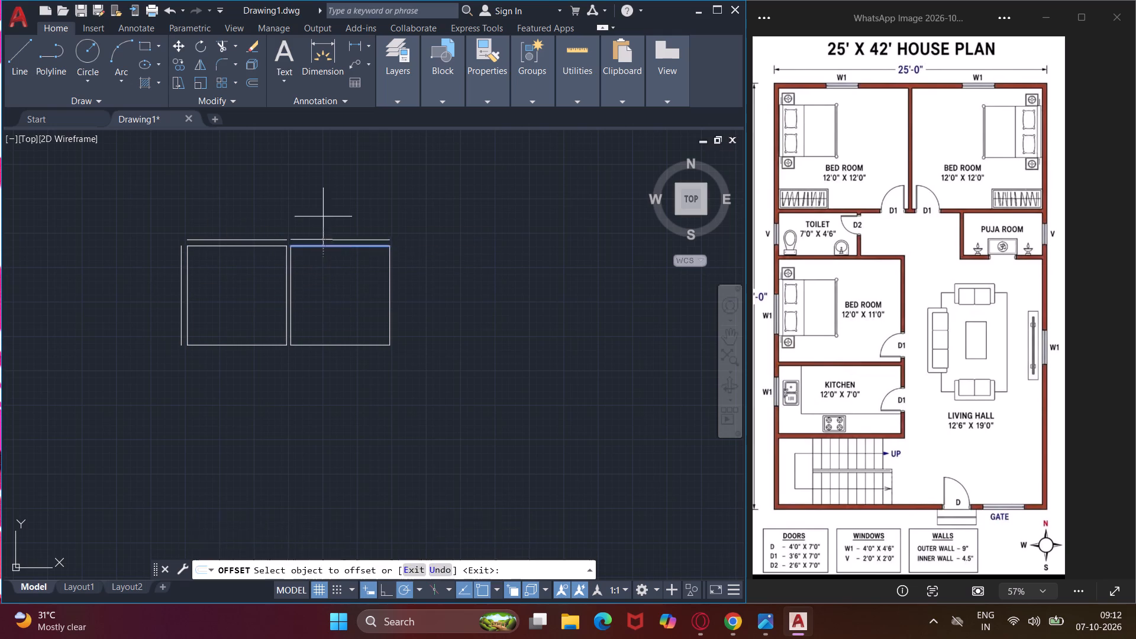
click(323, 217)
click(387, 288)
click(409, 288)
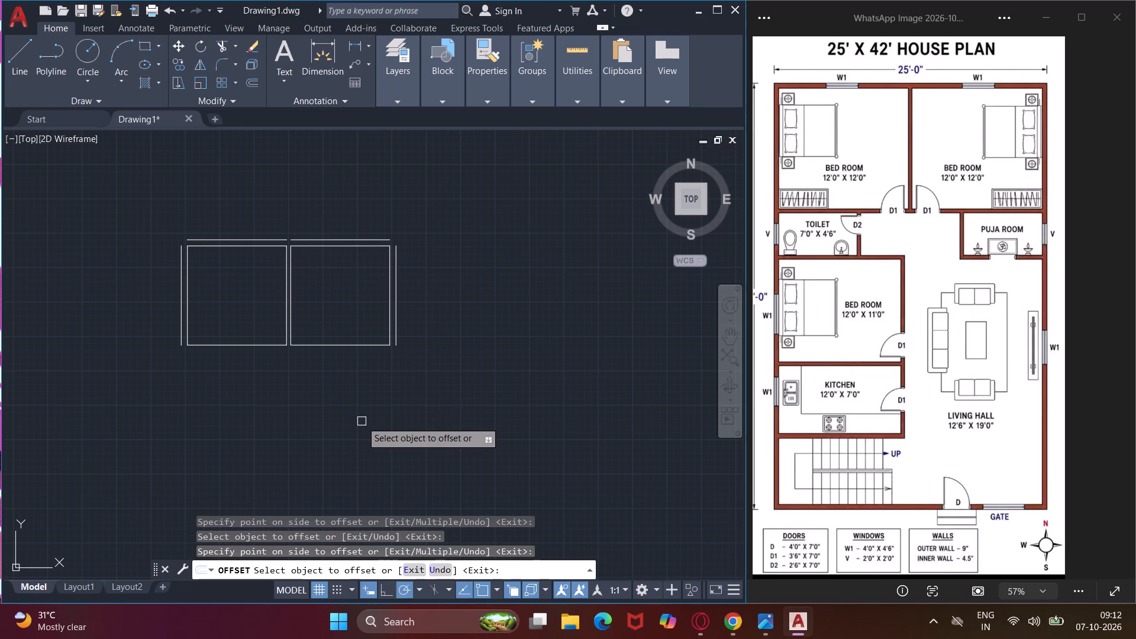
key(Escape)
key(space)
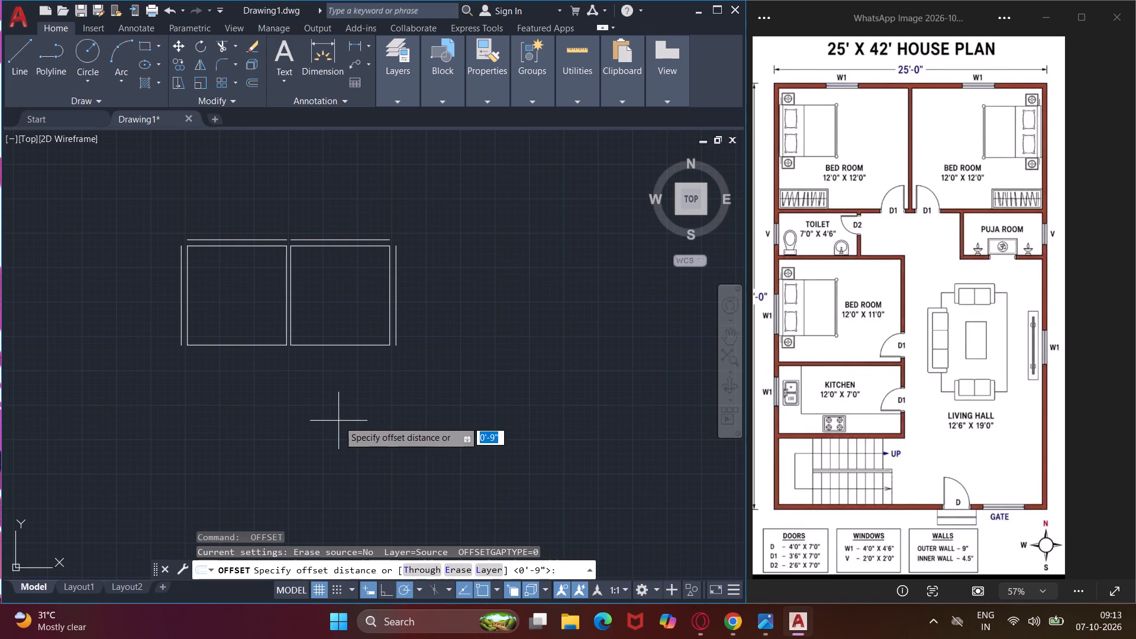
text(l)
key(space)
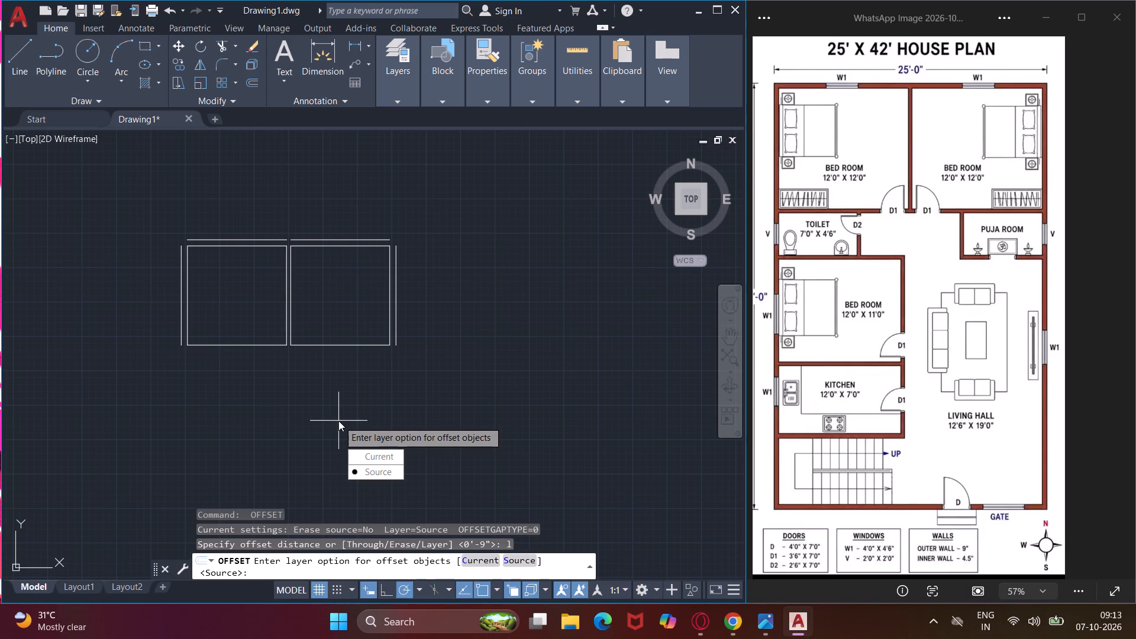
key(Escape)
Offset the bottom lines of both bedrooms 6" downward to form the inner wall below them.
key(space)
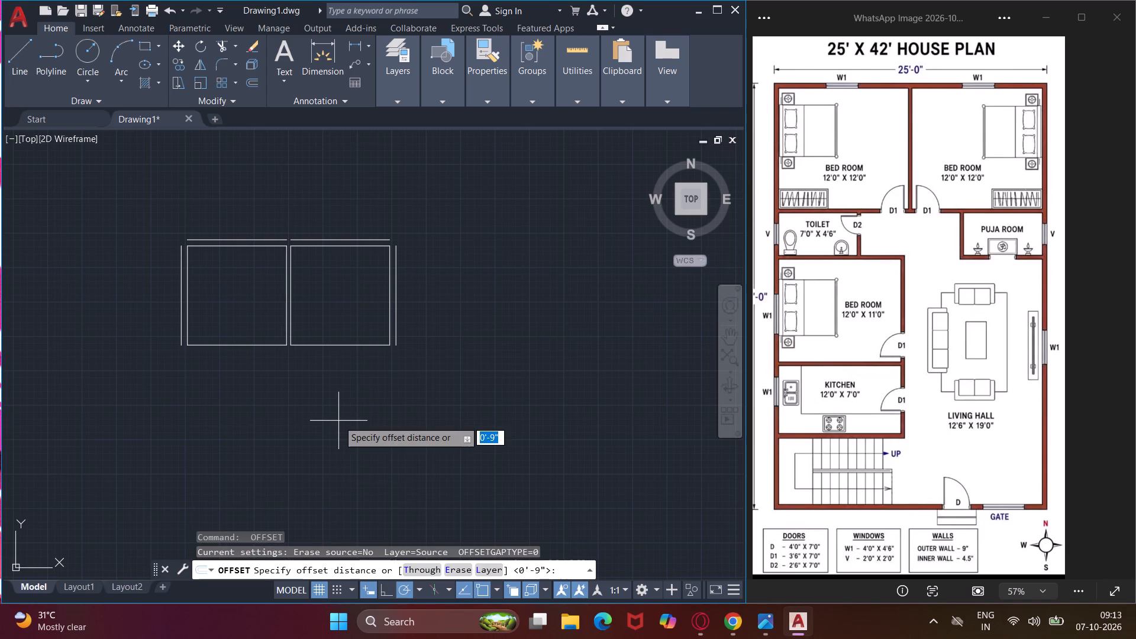
text(6")
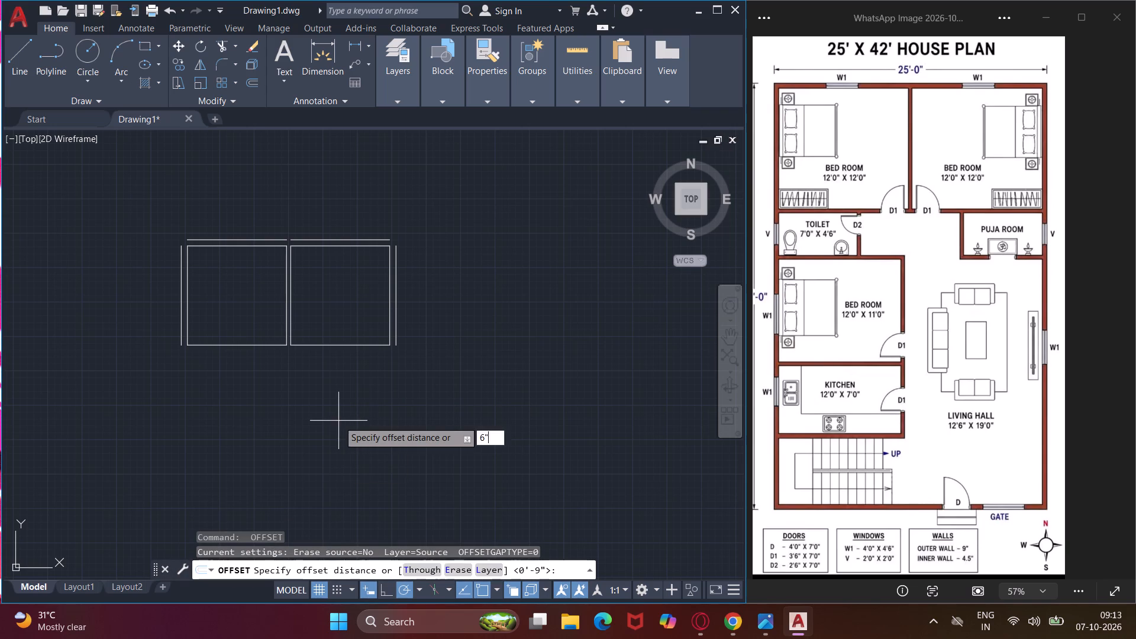
key(Return)
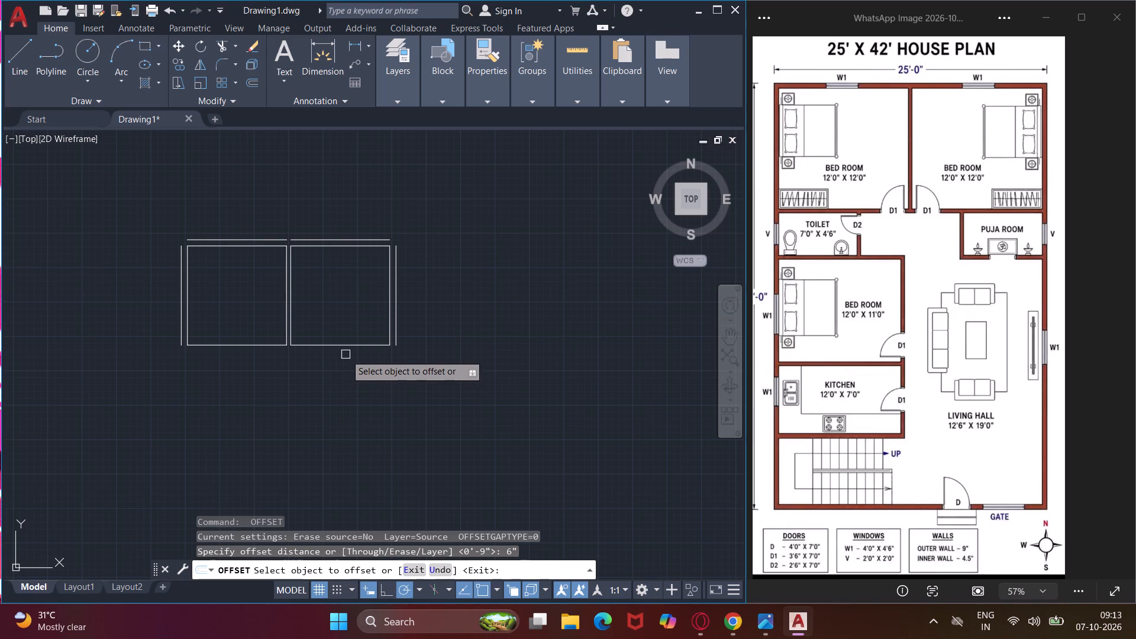
click(350, 348)
click(350, 366)
click(256, 347)
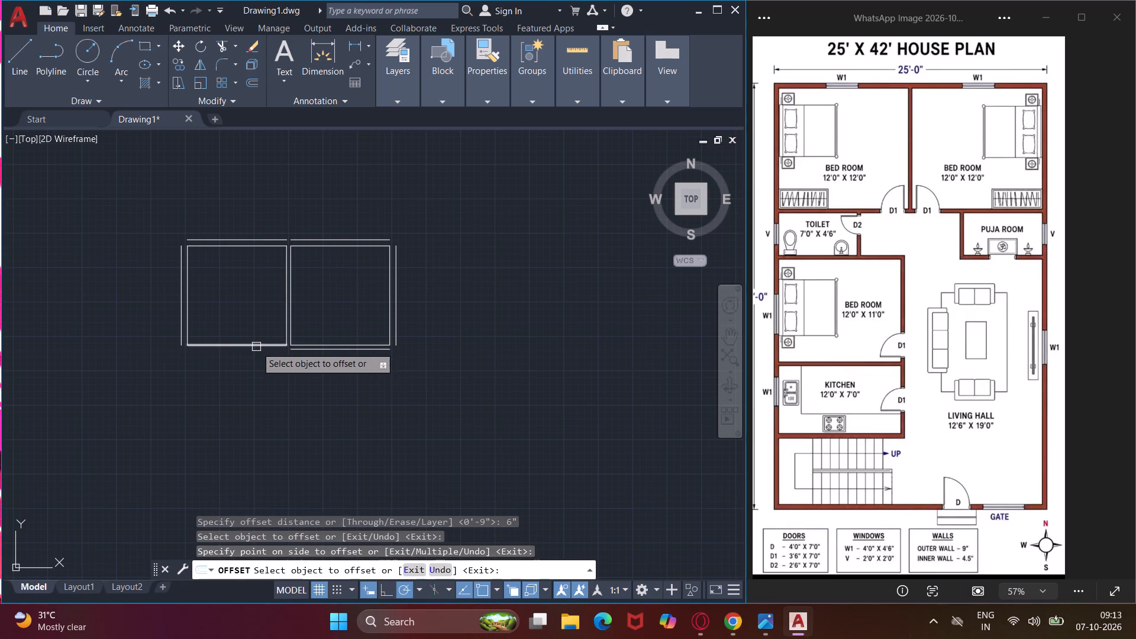
click(260, 376)
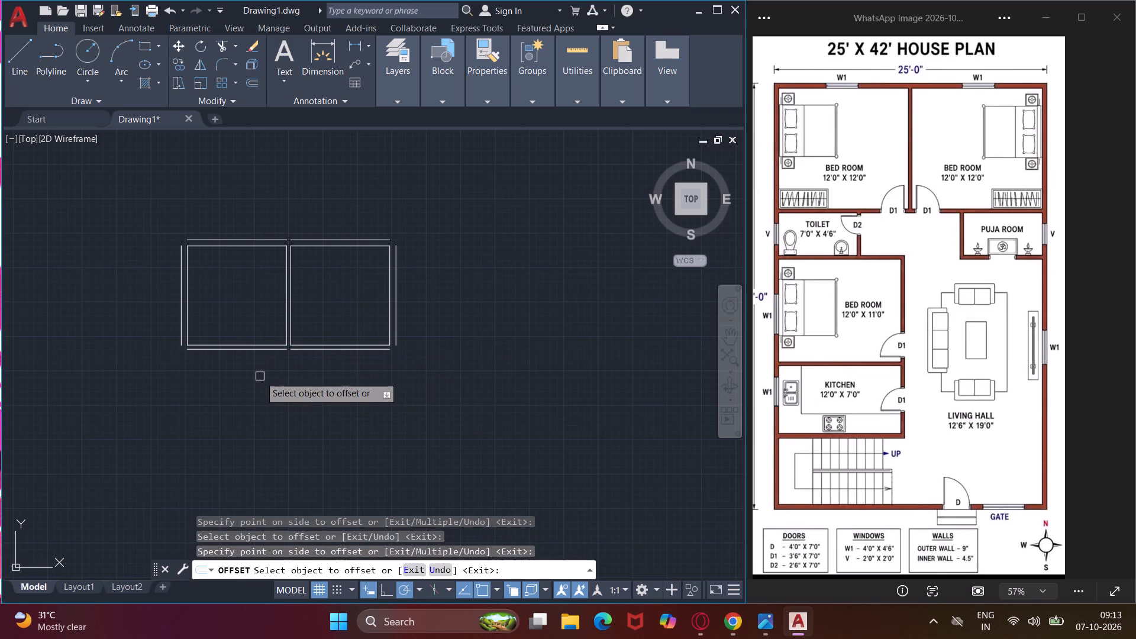
key(Escape)
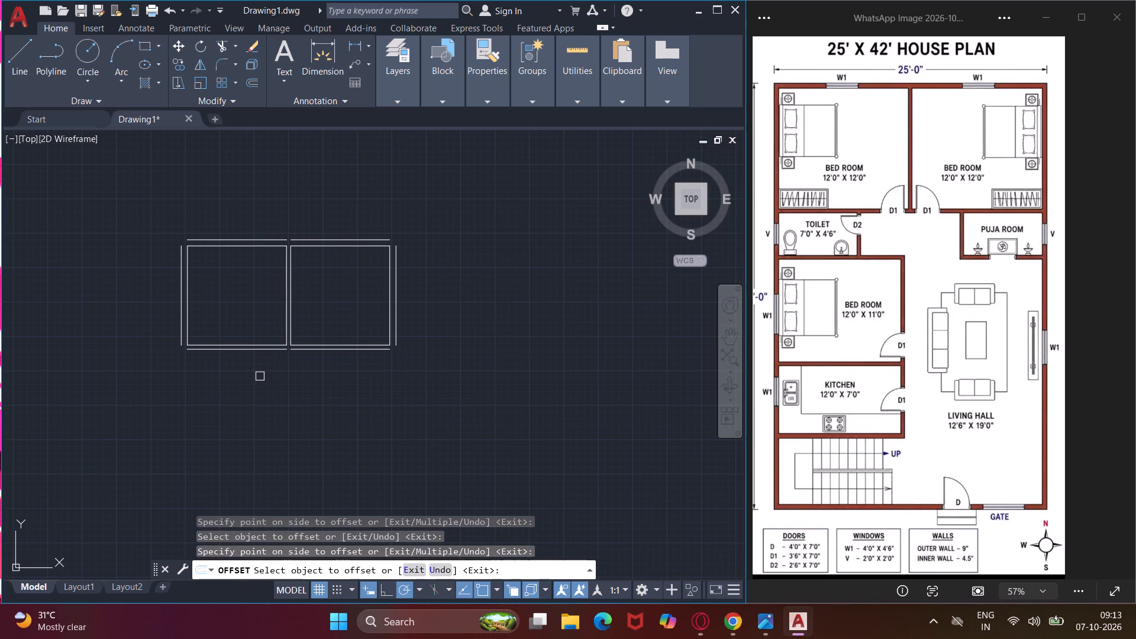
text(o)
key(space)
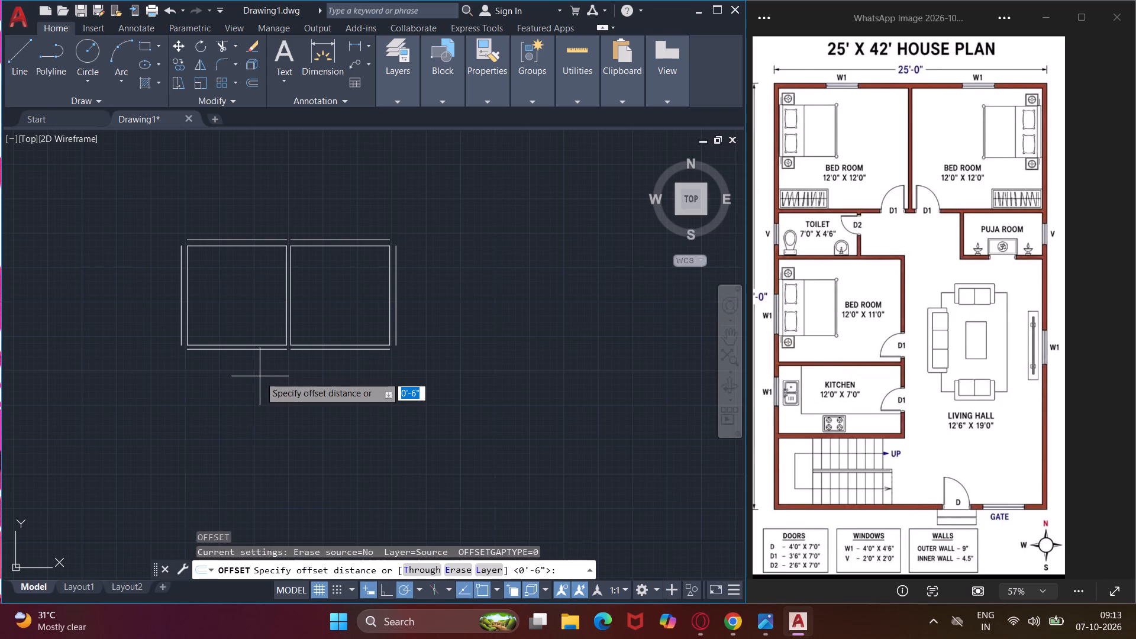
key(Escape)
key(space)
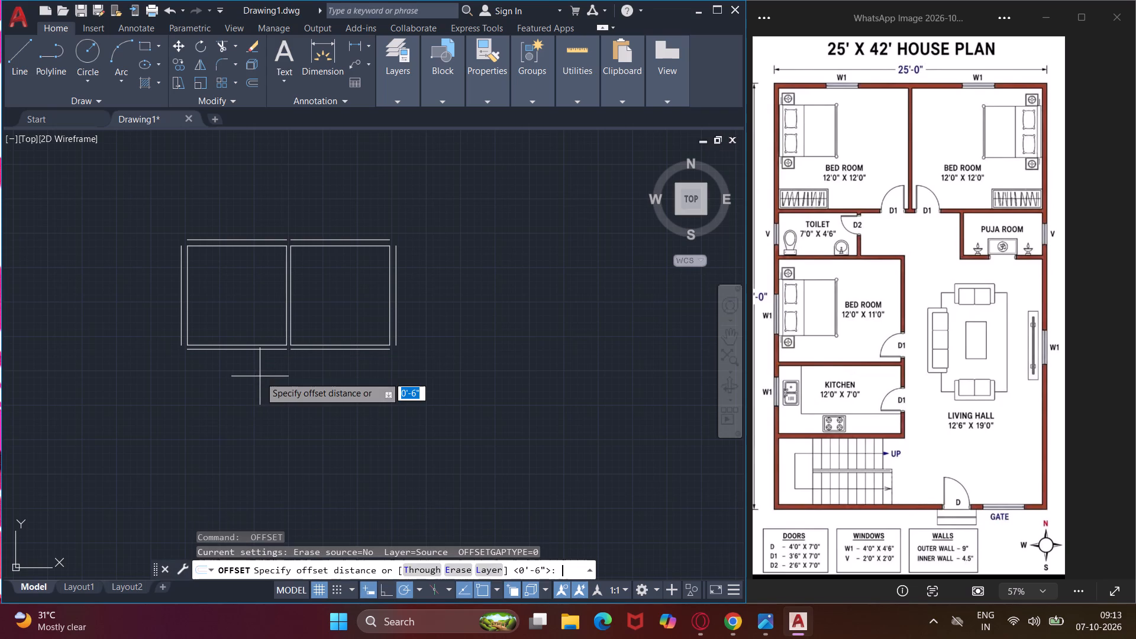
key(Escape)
Draw the toilet outline below the first bedroom's left corner with lines 4'6" down, 7' right and back up to the wall line.
text(l)
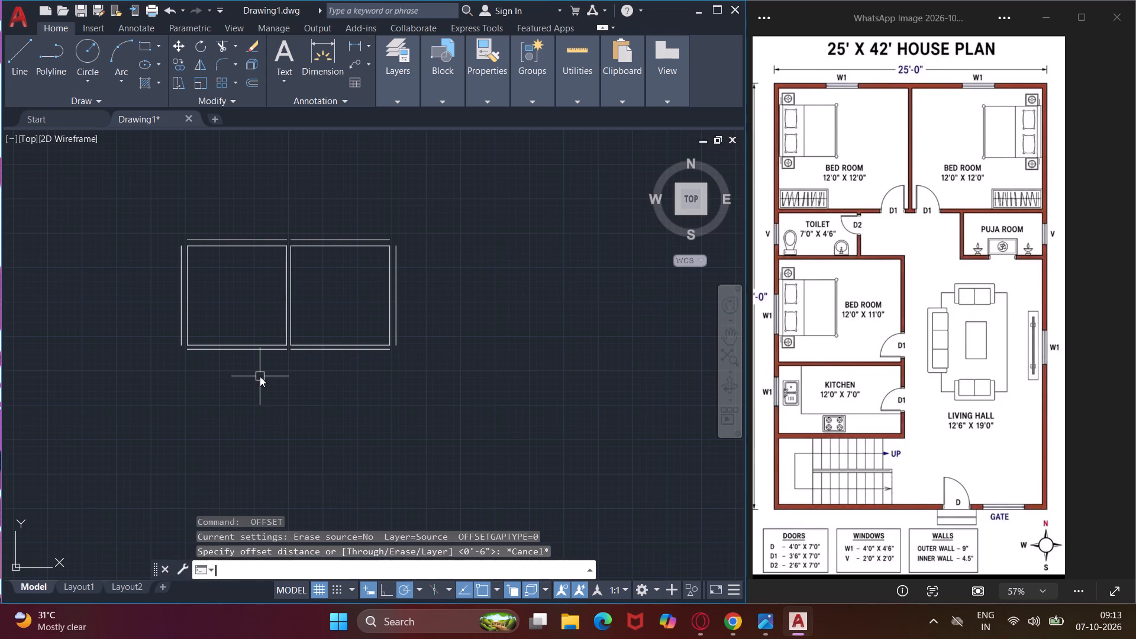
key(space)
click(185, 349)
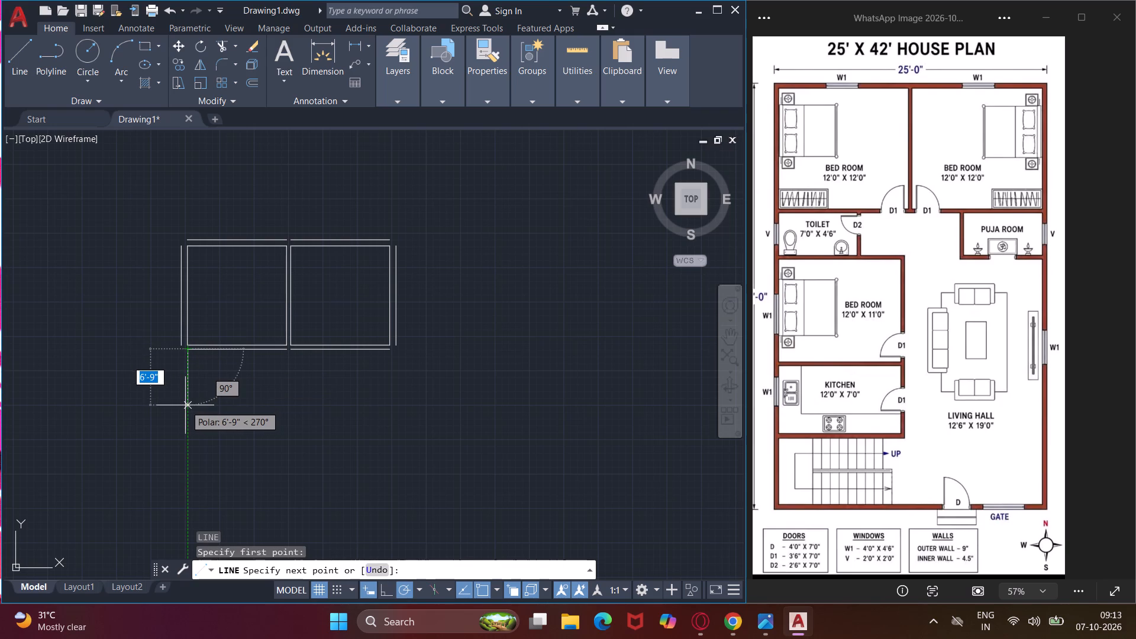
text(4'6")
key(Return)
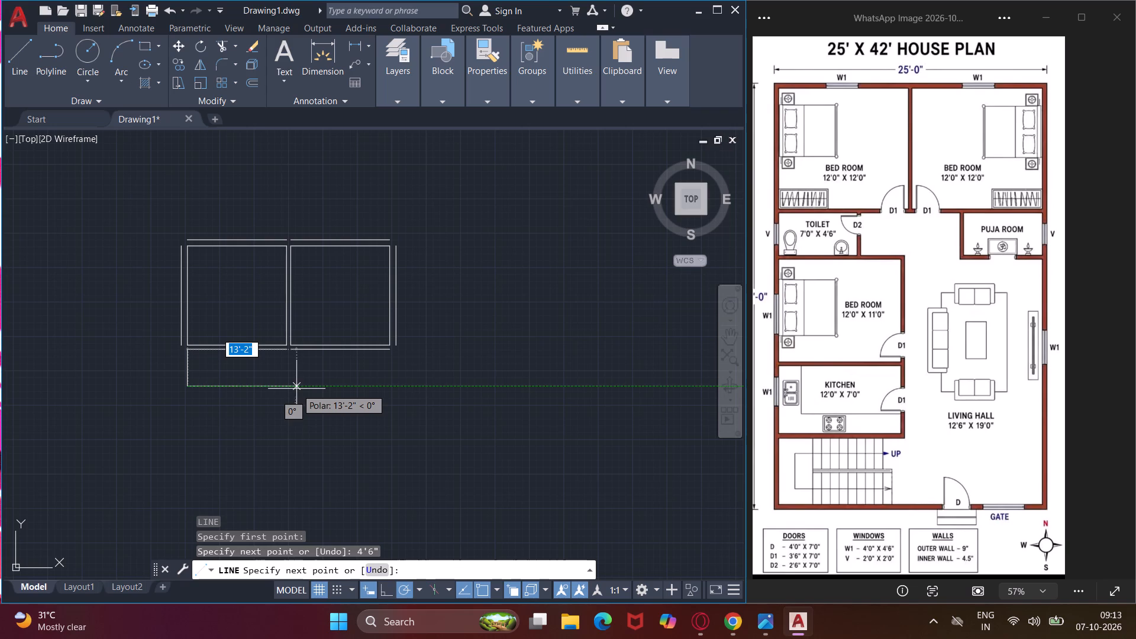
key(7)
key(apostrophe)
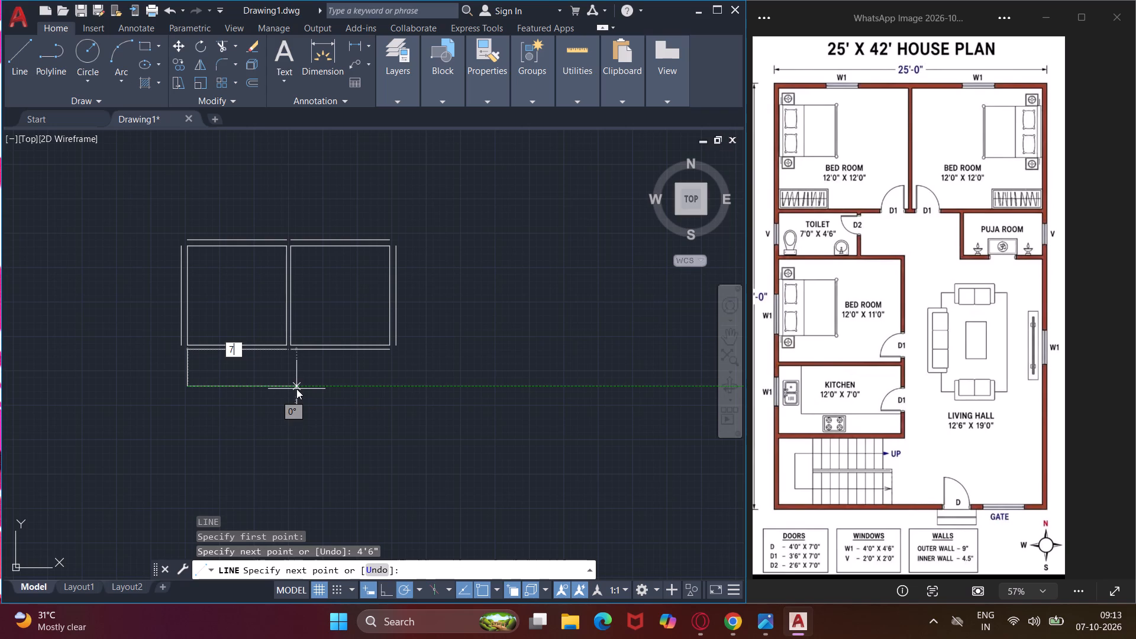
key(Return)
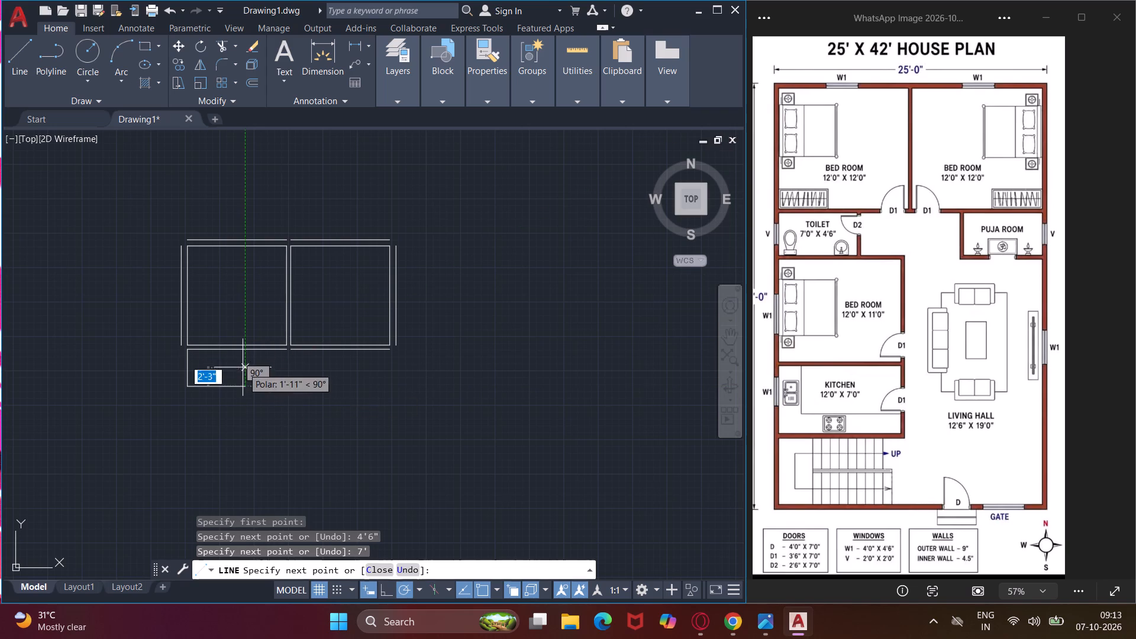
click(245, 350)
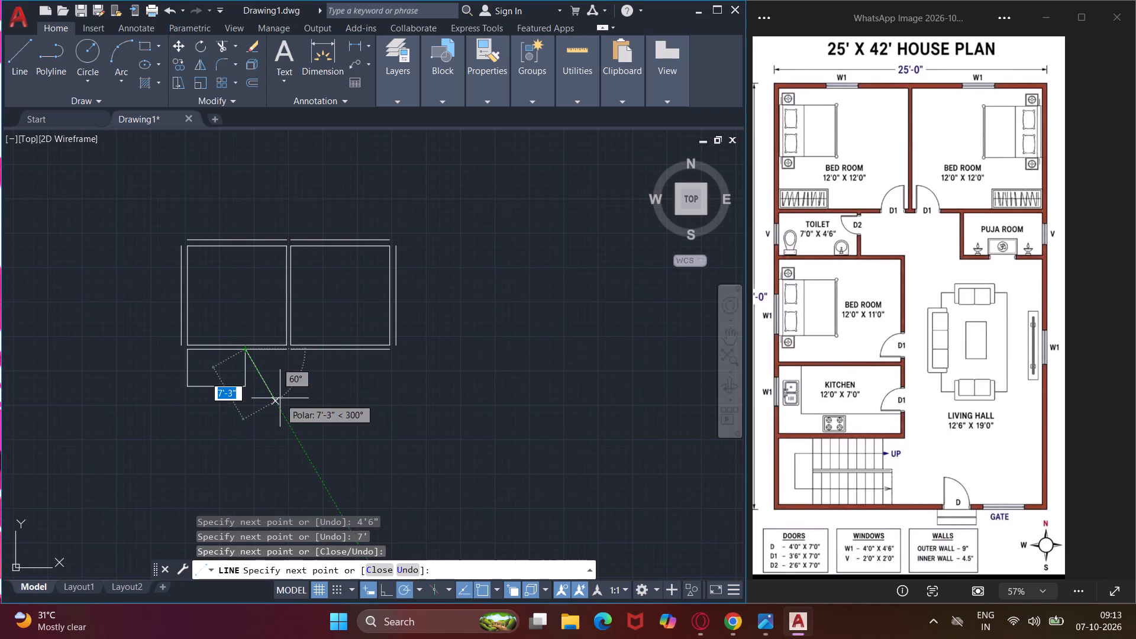
key(Escape)
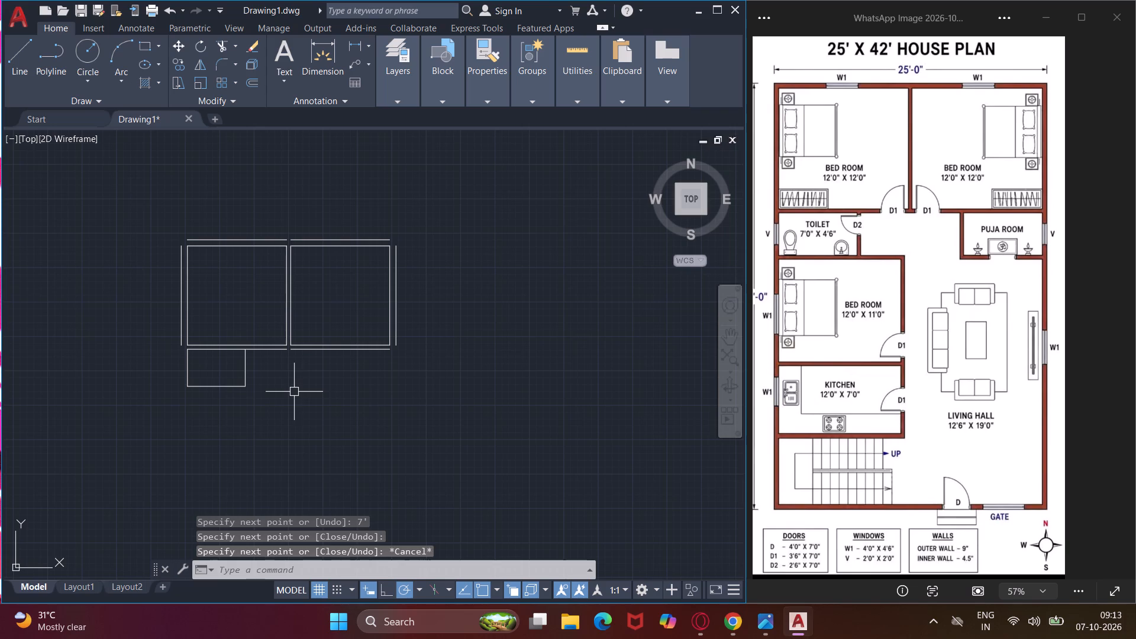
Draw the puja room outline below the second bedroom's right corner with lines 4'6" down, 7' left and back up to the wall line.
middle_drag(294, 392, 273, 405)
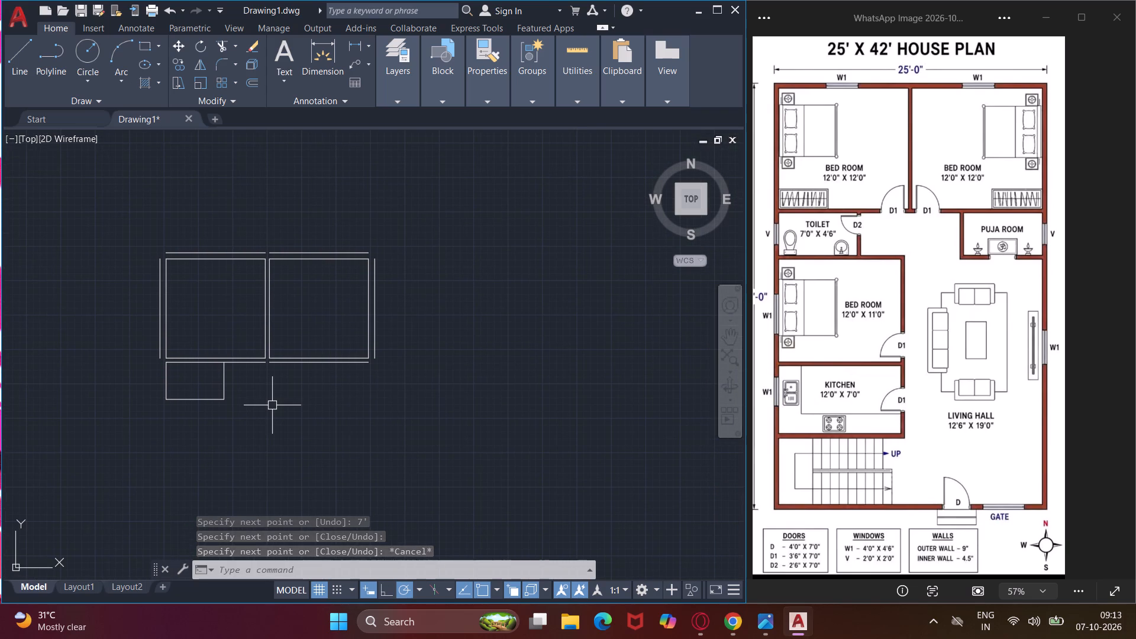
middle_drag(272, 405, 319, 376)
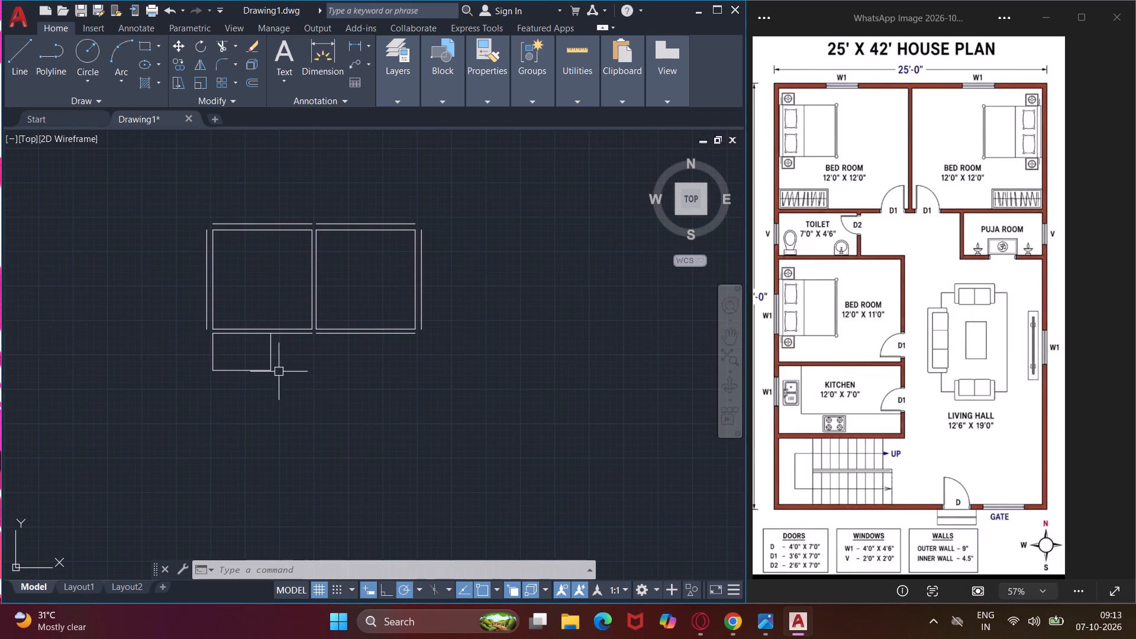
text(l)
key(space)
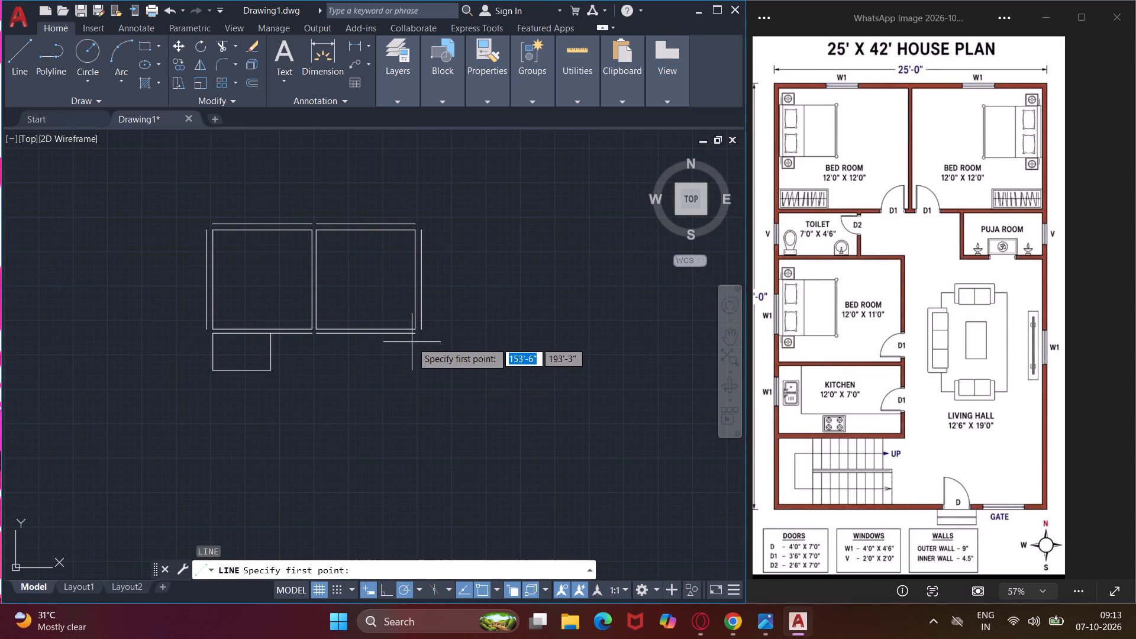
click(415, 335)
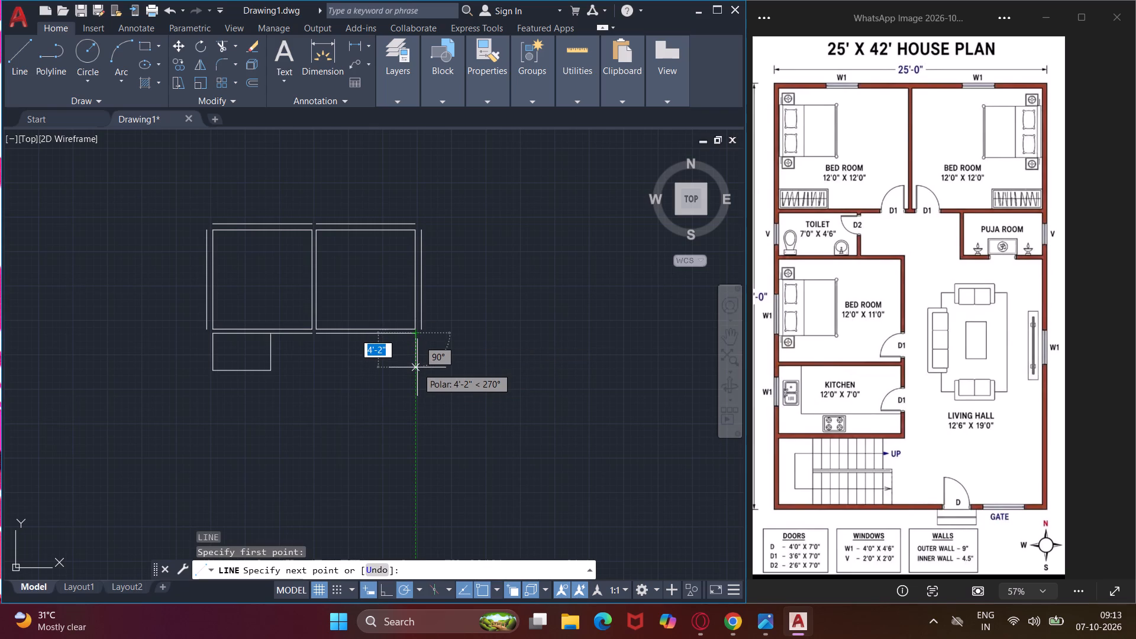
text(4'6")
key(Return)
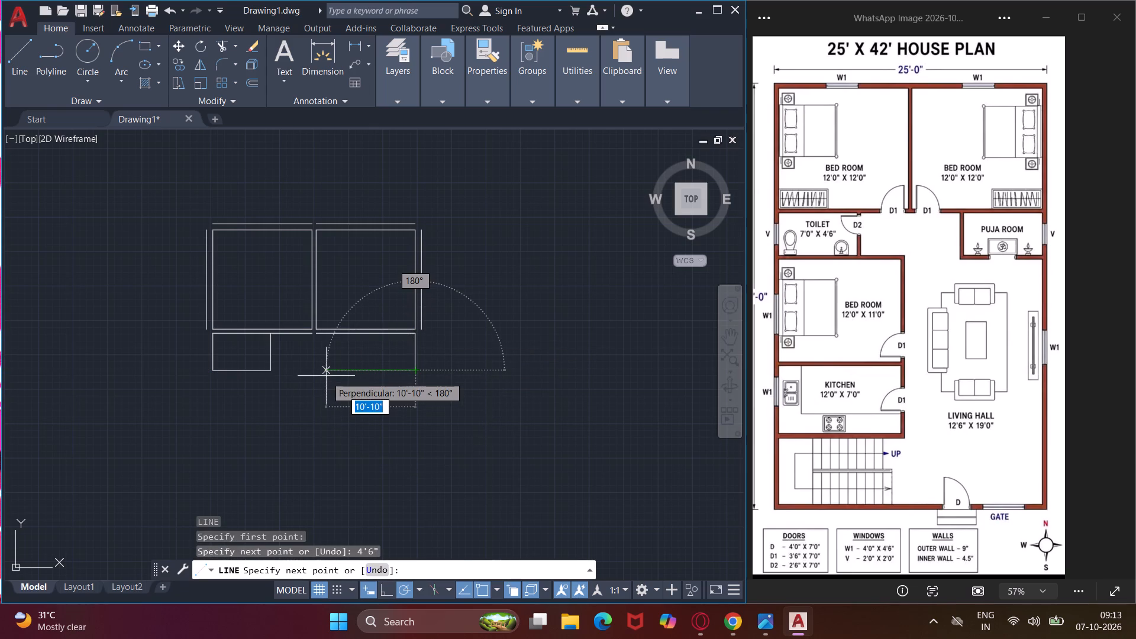
text(7')
key(Return)
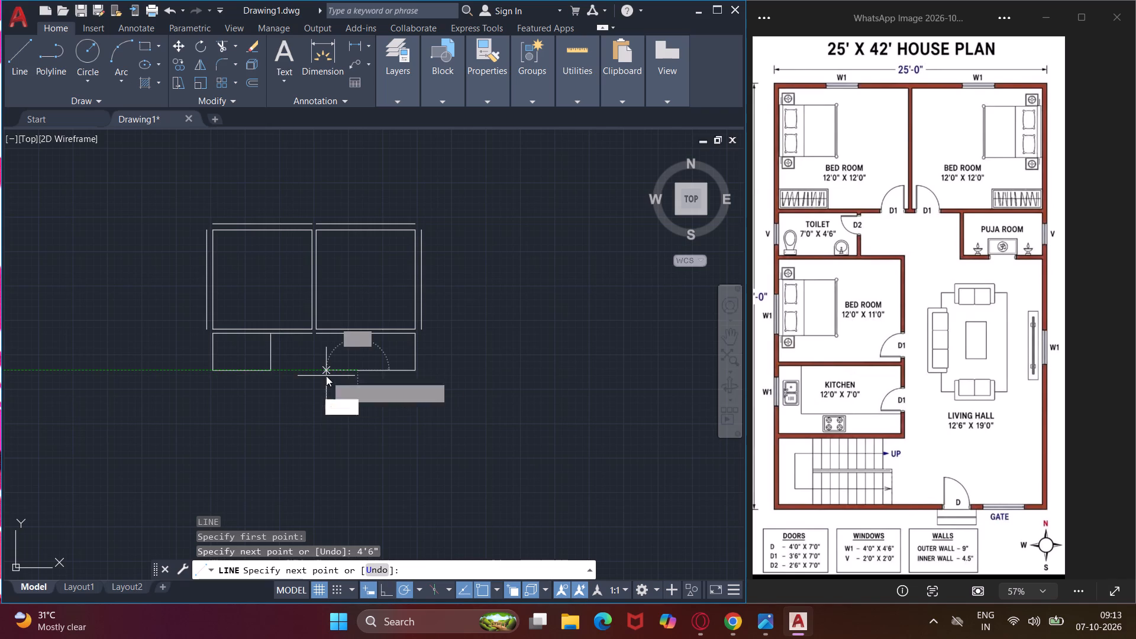
click(355, 333)
key(Escape)
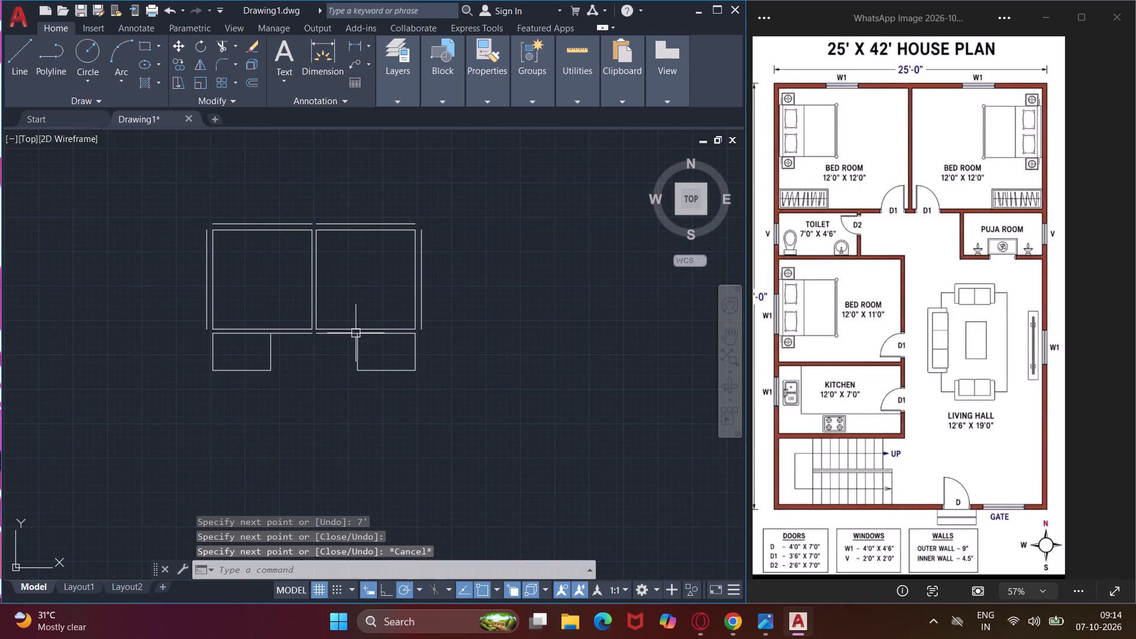
Offset the bottom lines of the toilet and puja room 6" downward and their facing side lines 6" toward the passage between them.
middle_drag(298, 387, 348, 330)
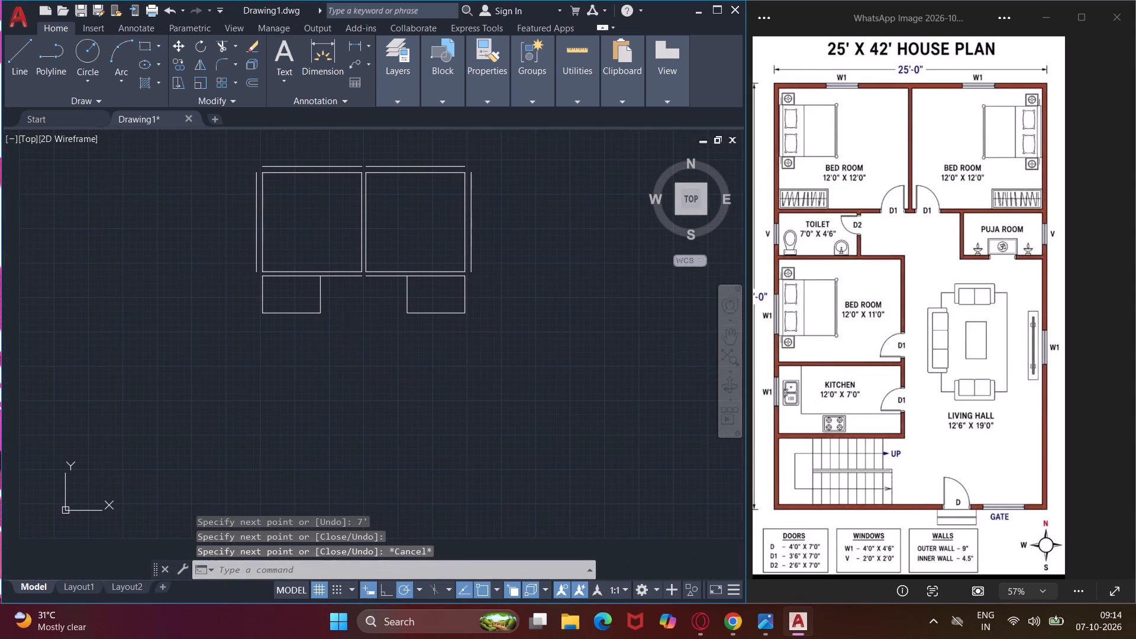
text(o)
key(space)
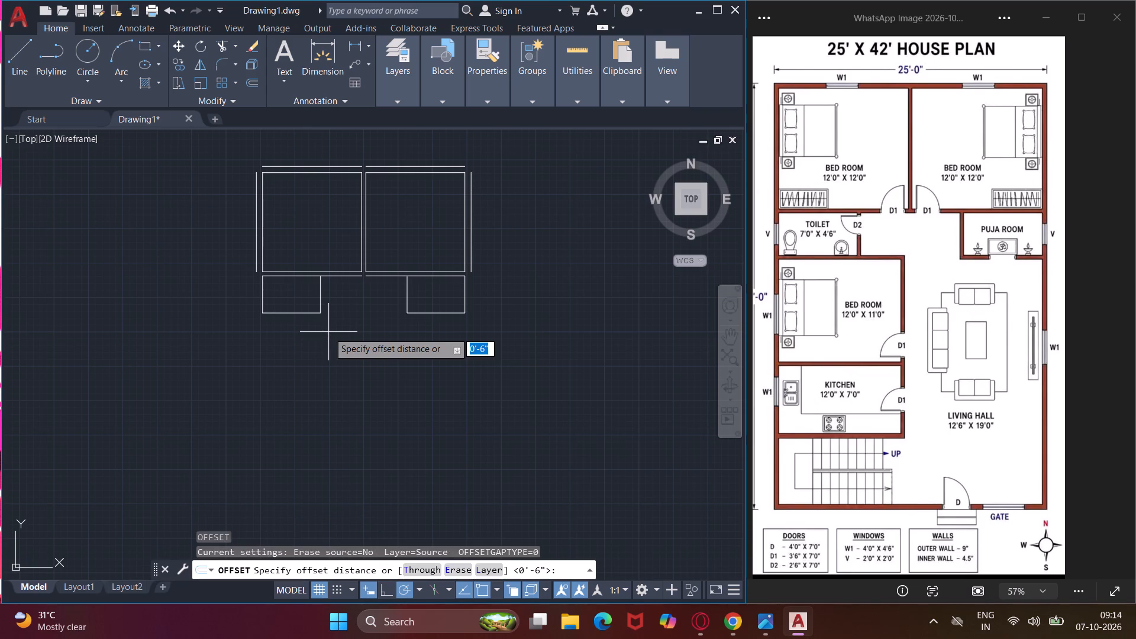
text(6")
key(Return)
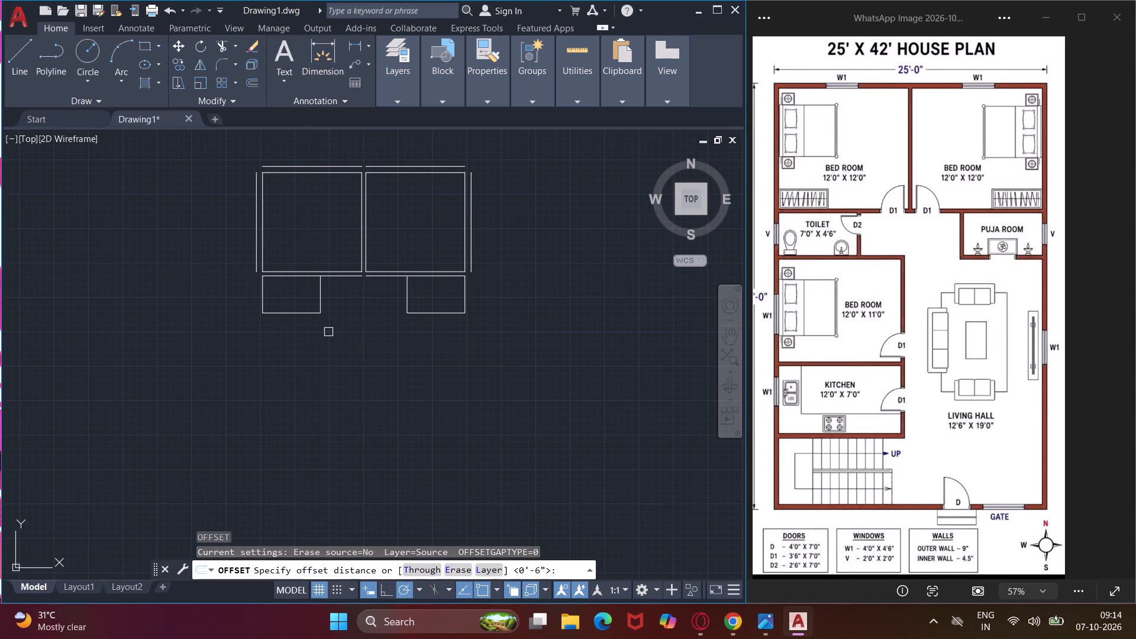
click(286, 313)
click(292, 334)
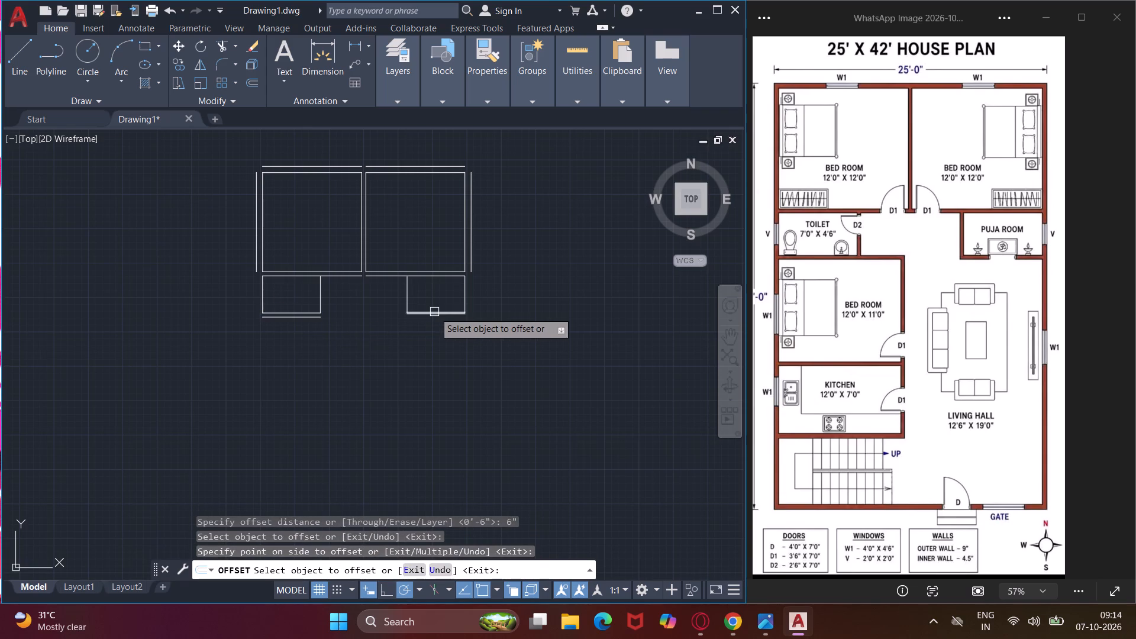
click(434, 312)
click(433, 332)
click(405, 305)
click(369, 304)
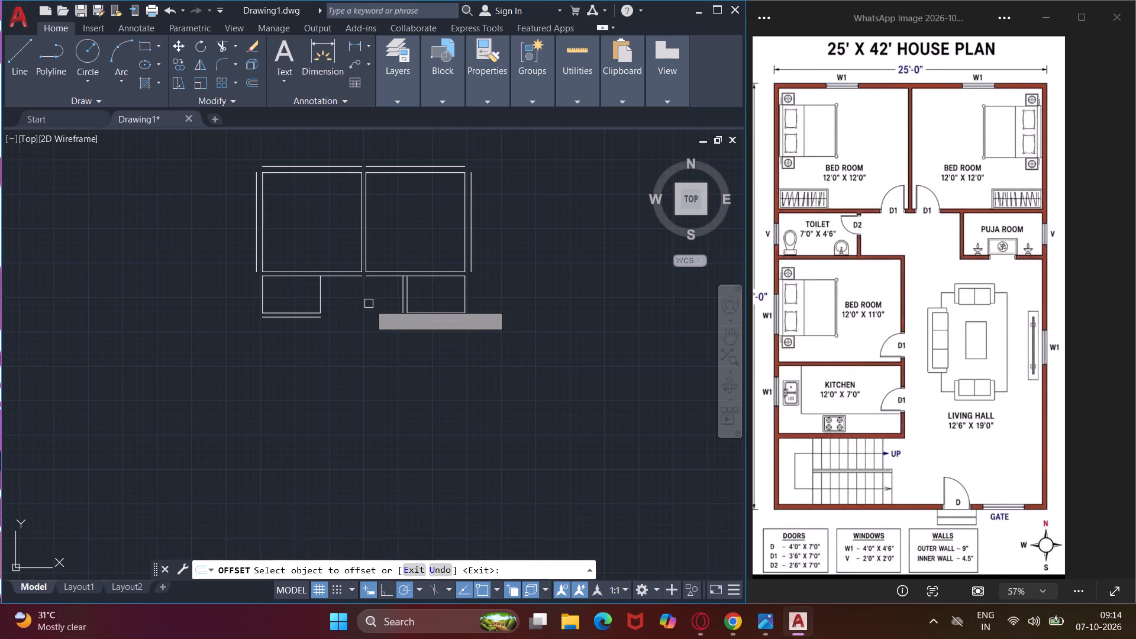
click(321, 297)
click(350, 295)
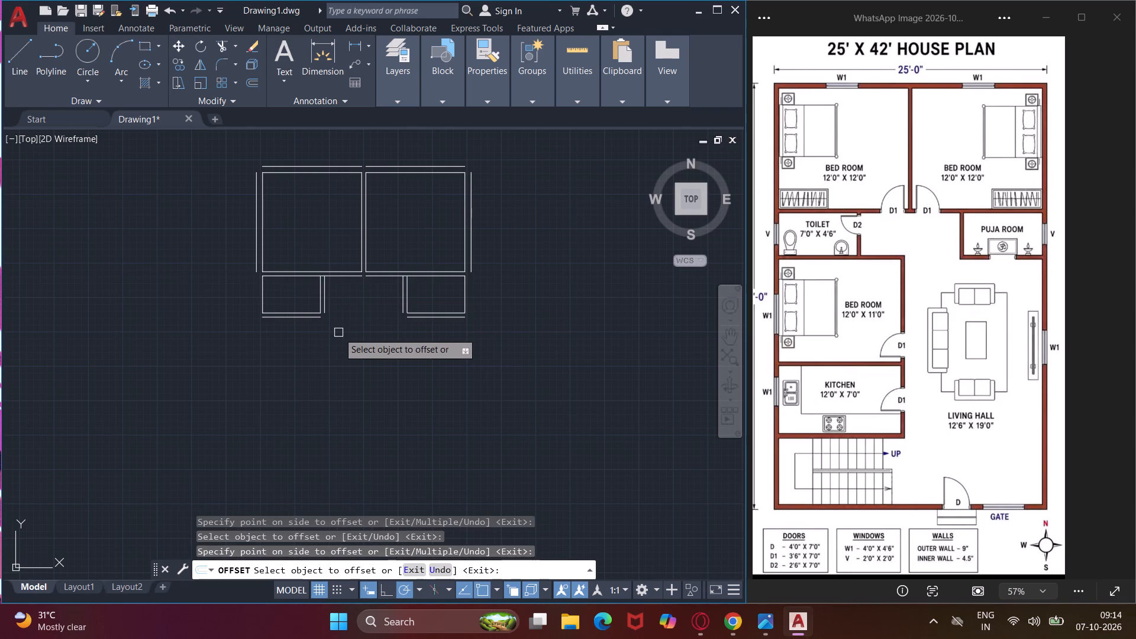
middle_drag(338, 333, 352, 277)
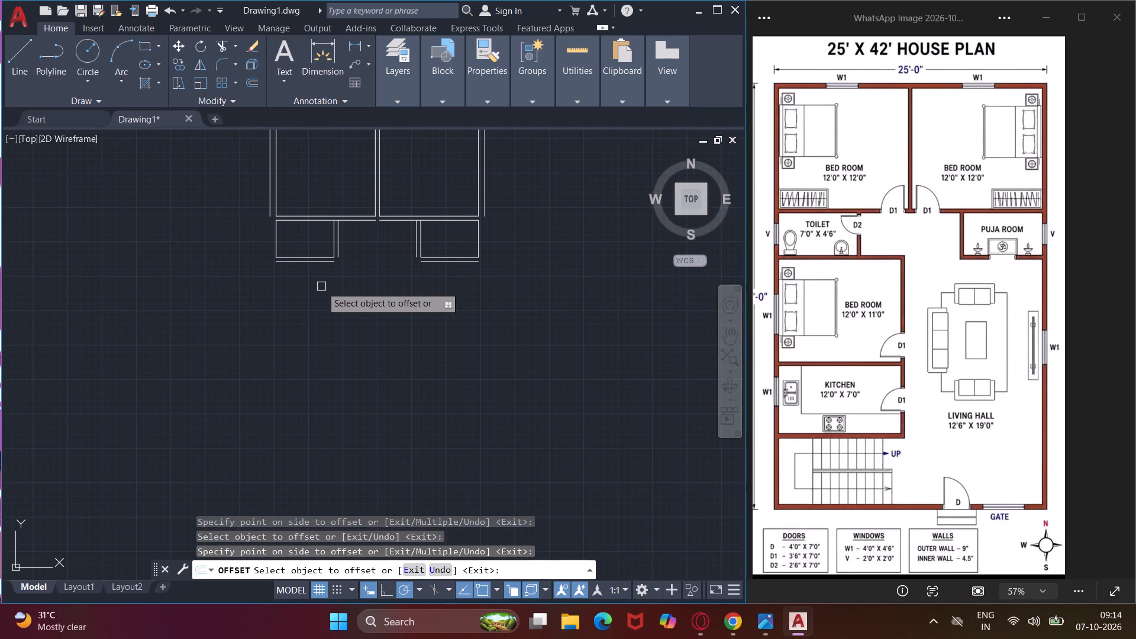
key(Escape)
key(space)
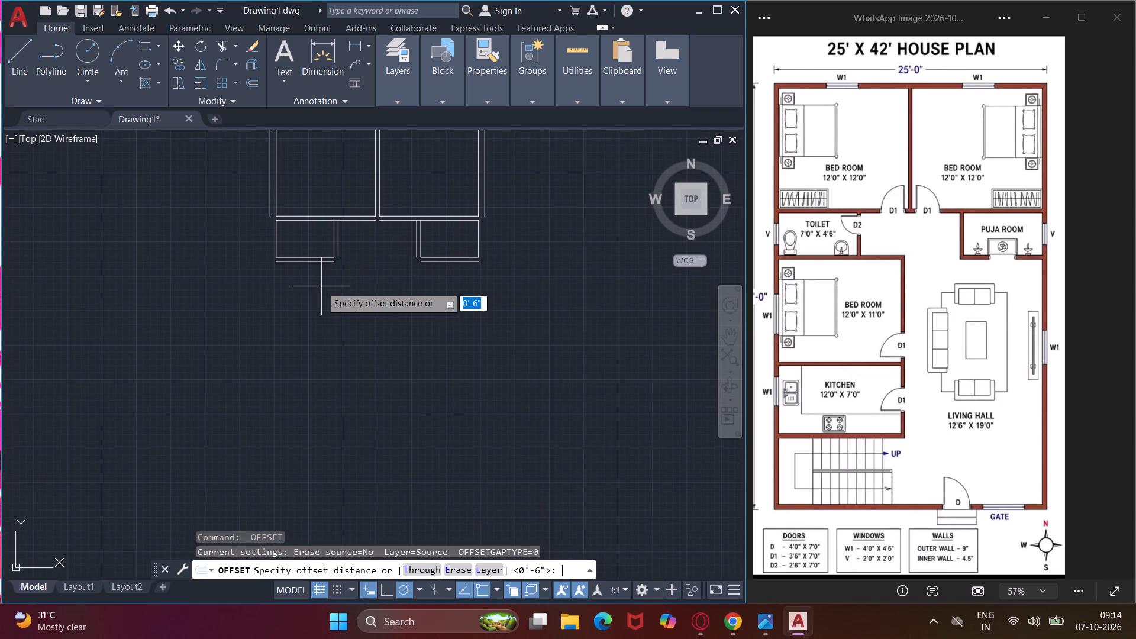
key(Escape)
Draw the third bedroom outline from the toilet lower wall's left end: 12' down, 11' right, 12' up, and back to that wall's right end.
text(l)
key(space)
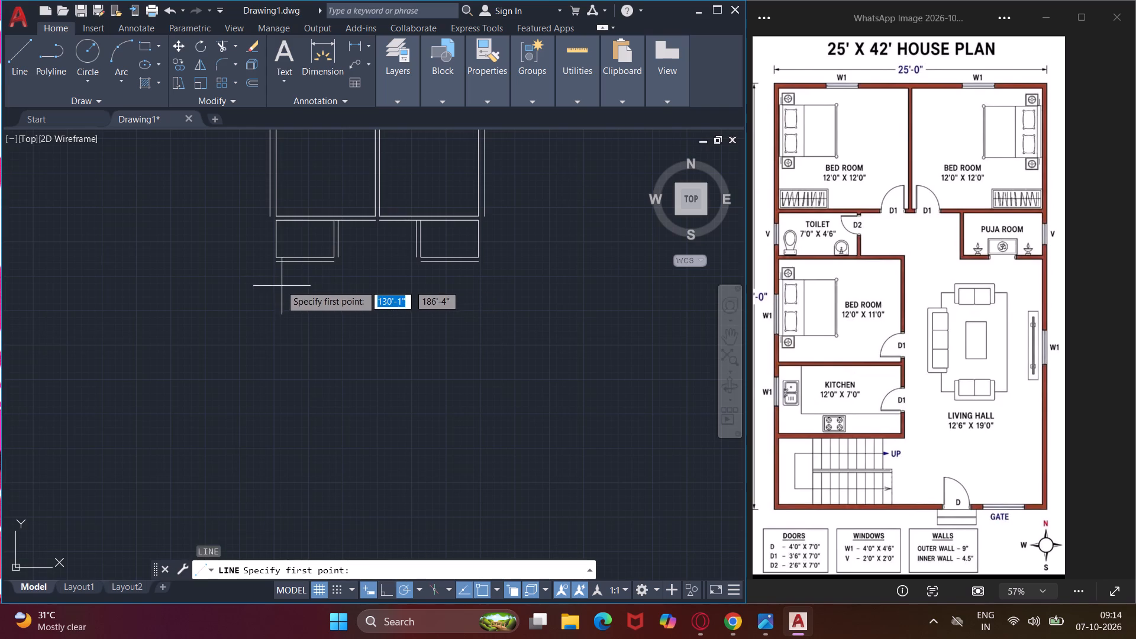
click(273, 260)
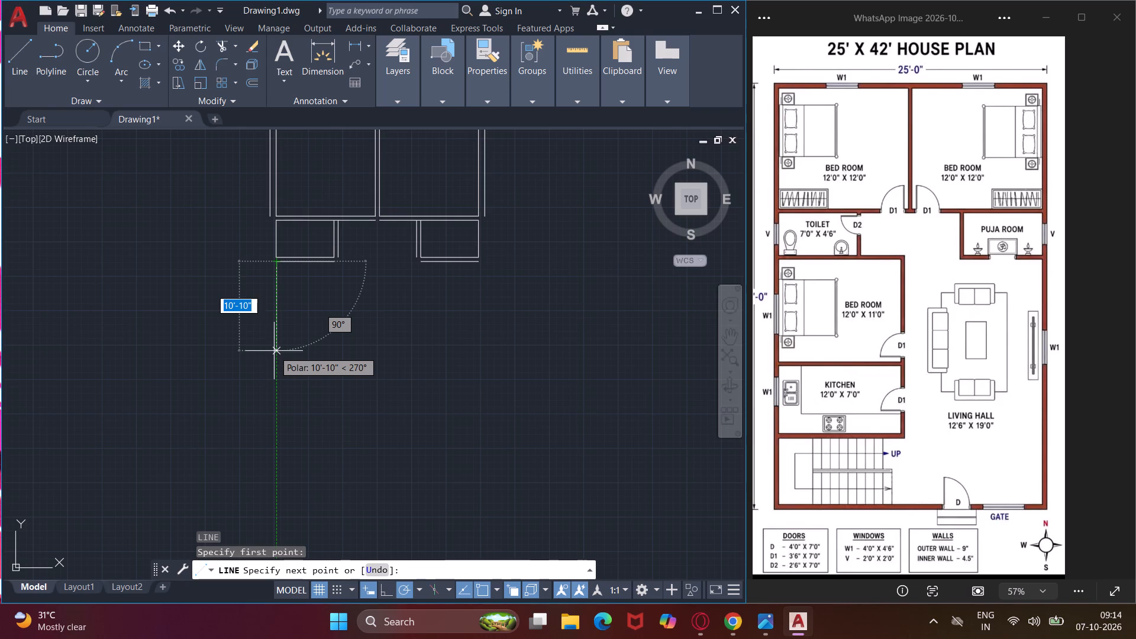
text(12')
key(Return)
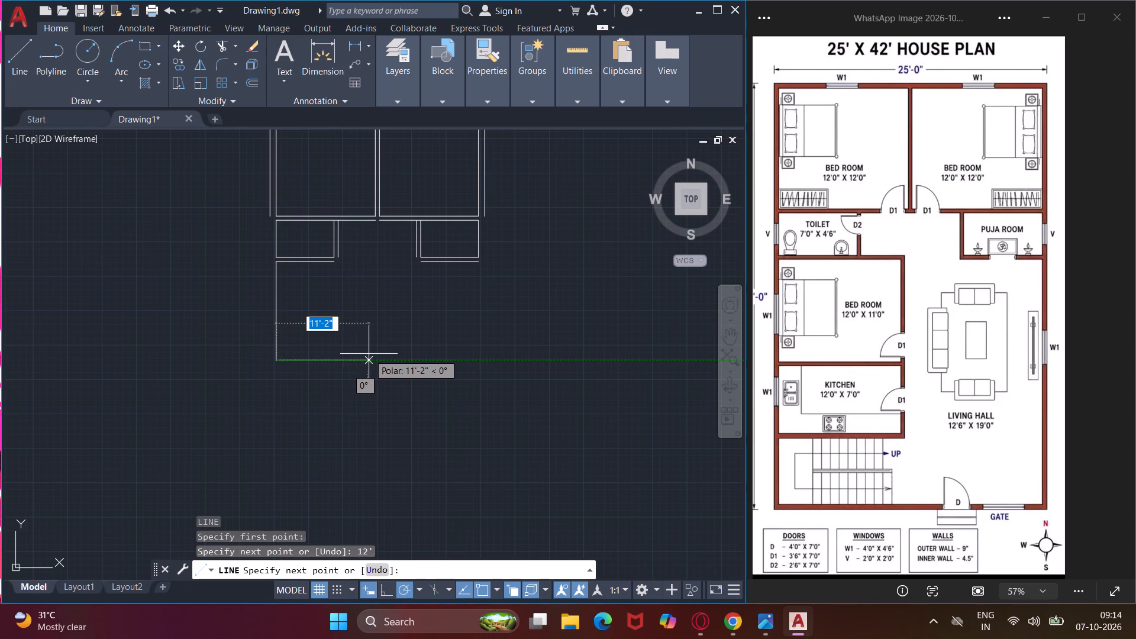
text(11')
key(Return)
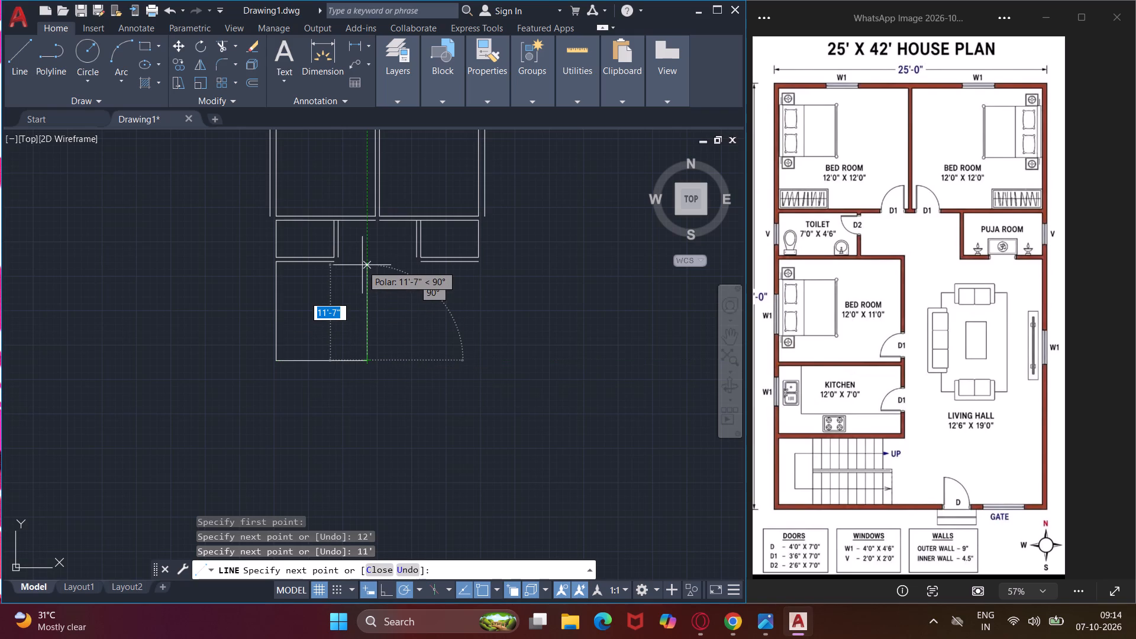
text(12')
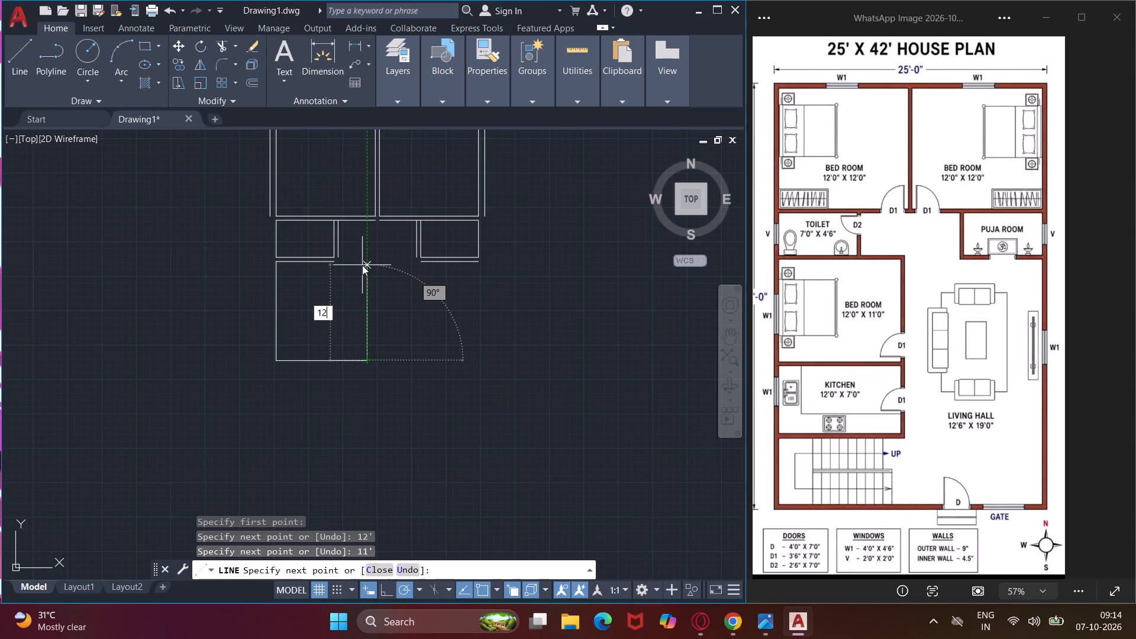
key(Return)
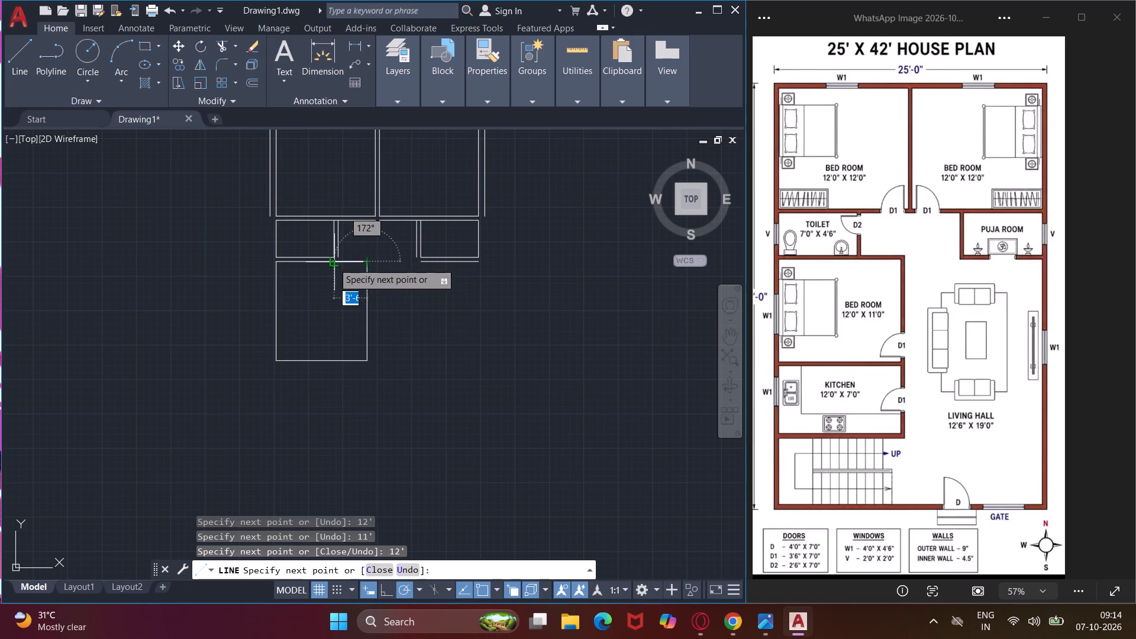
click(332, 263)
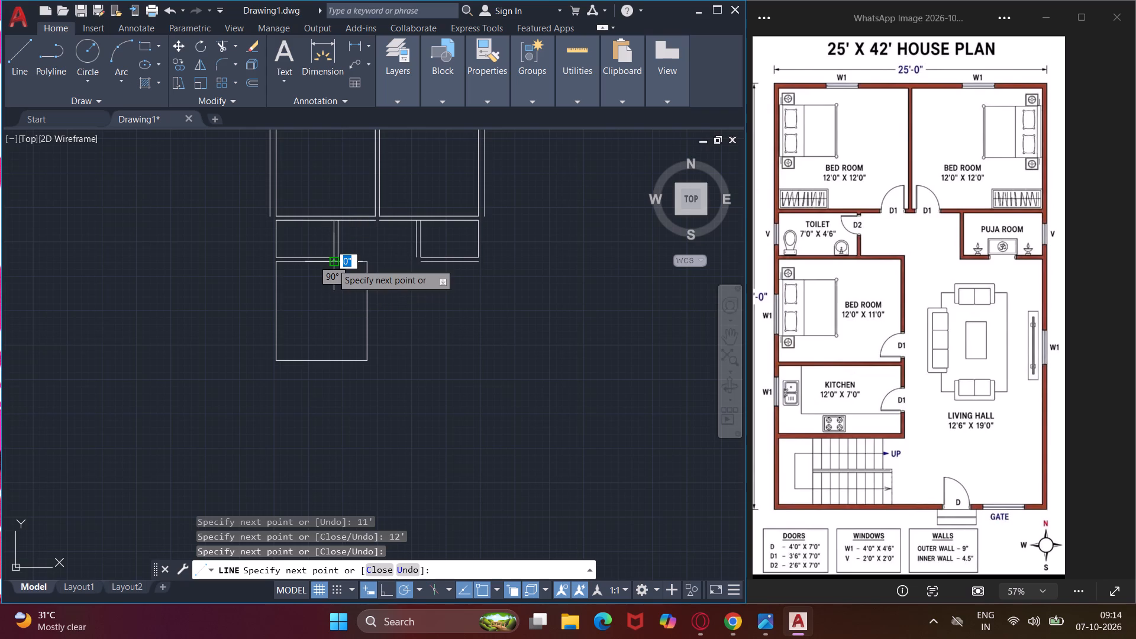
key(Escape)
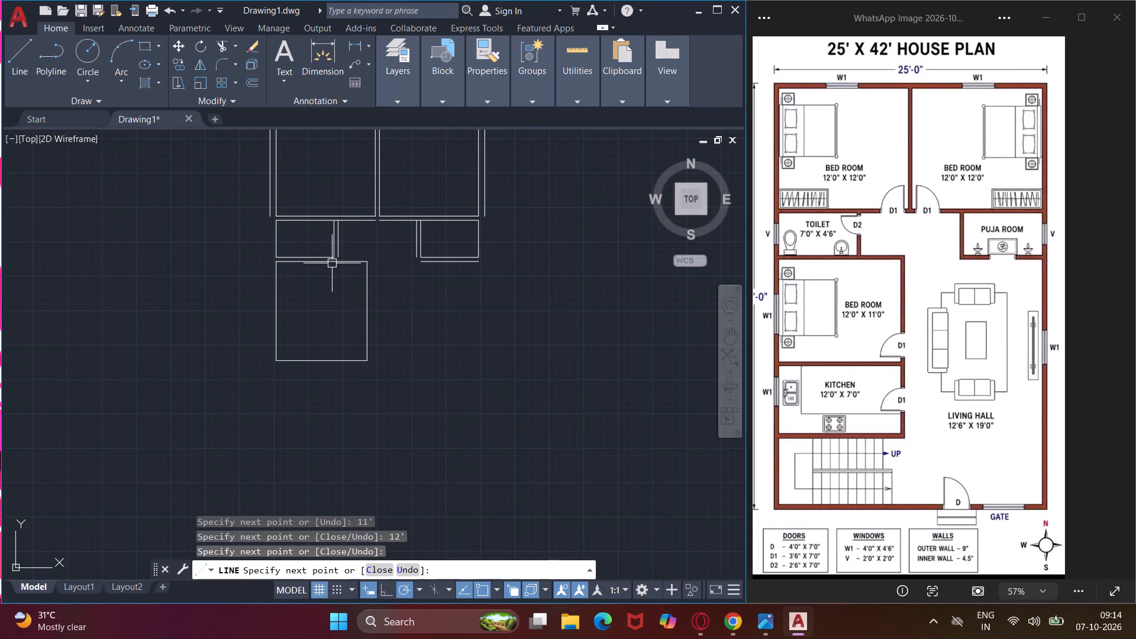
Offset the third bedroom's bottom line 6" downward and its right line 6" outward to form the inner walls.
middle_drag(347, 308, 353, 269)
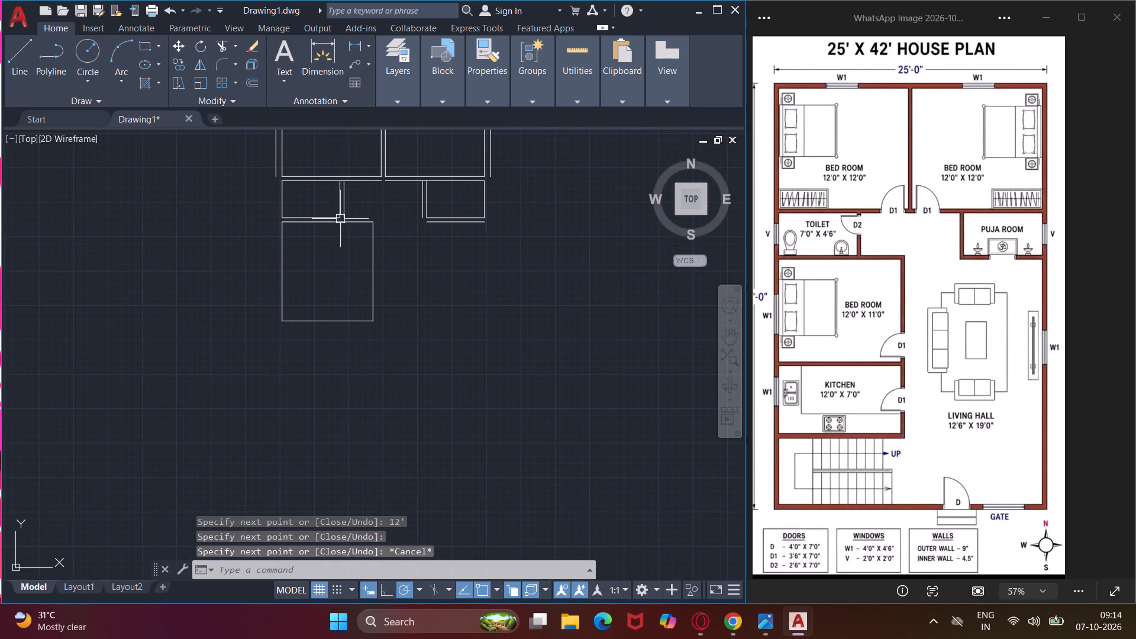
scroll(339, 217, up, 4)
scroll(340, 224, down, 4)
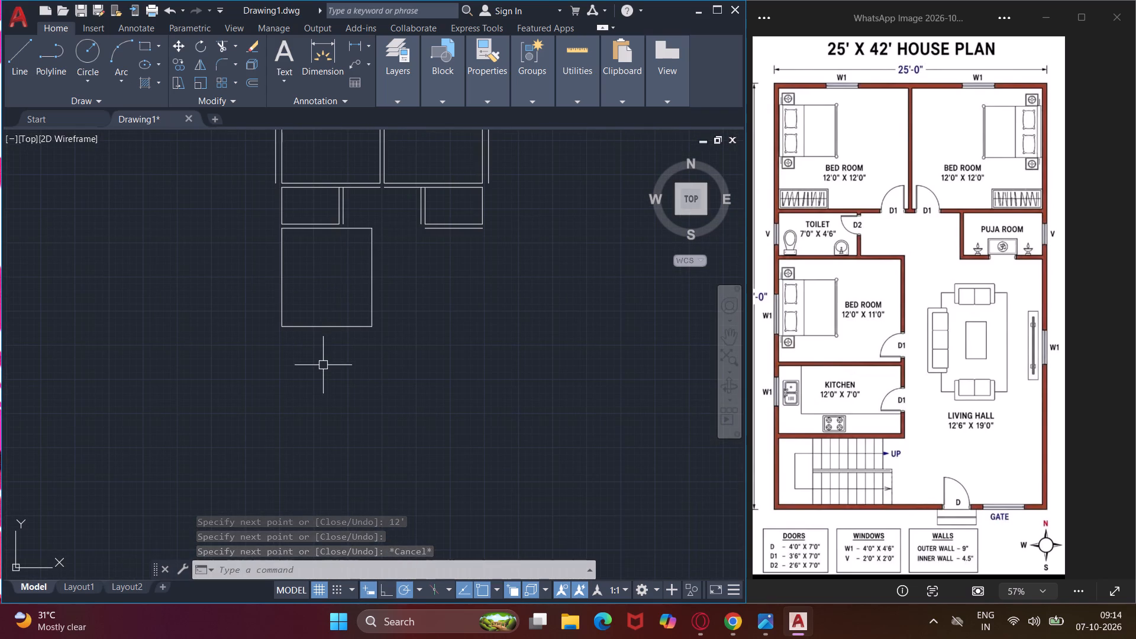
middle_drag(324, 366, 321, 308)
key(Escape)
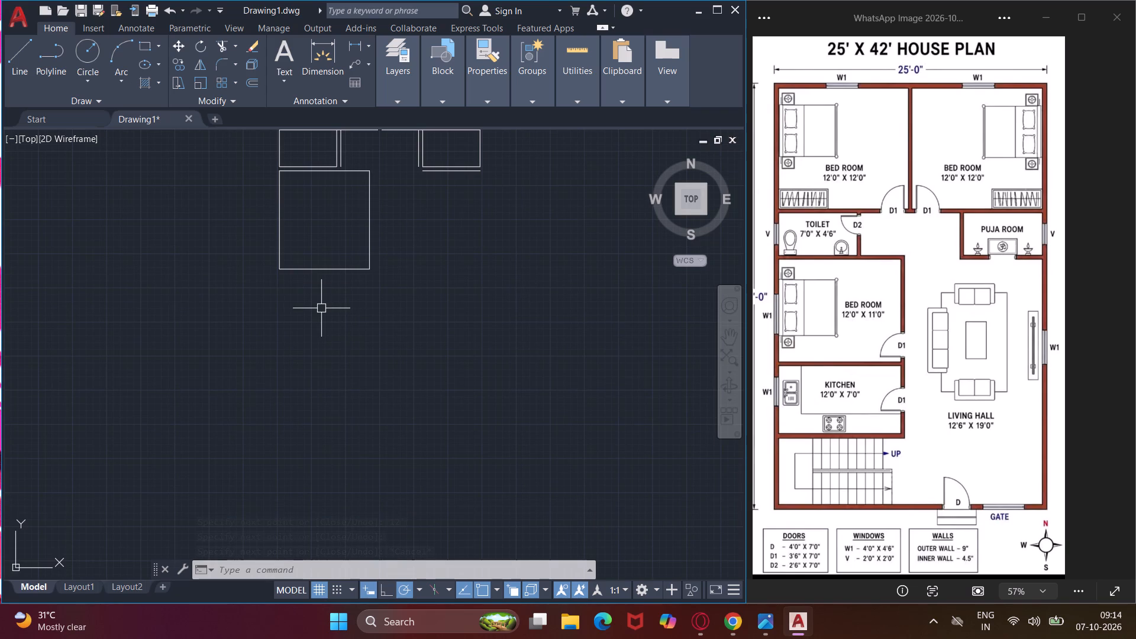
text(o)
key(space)
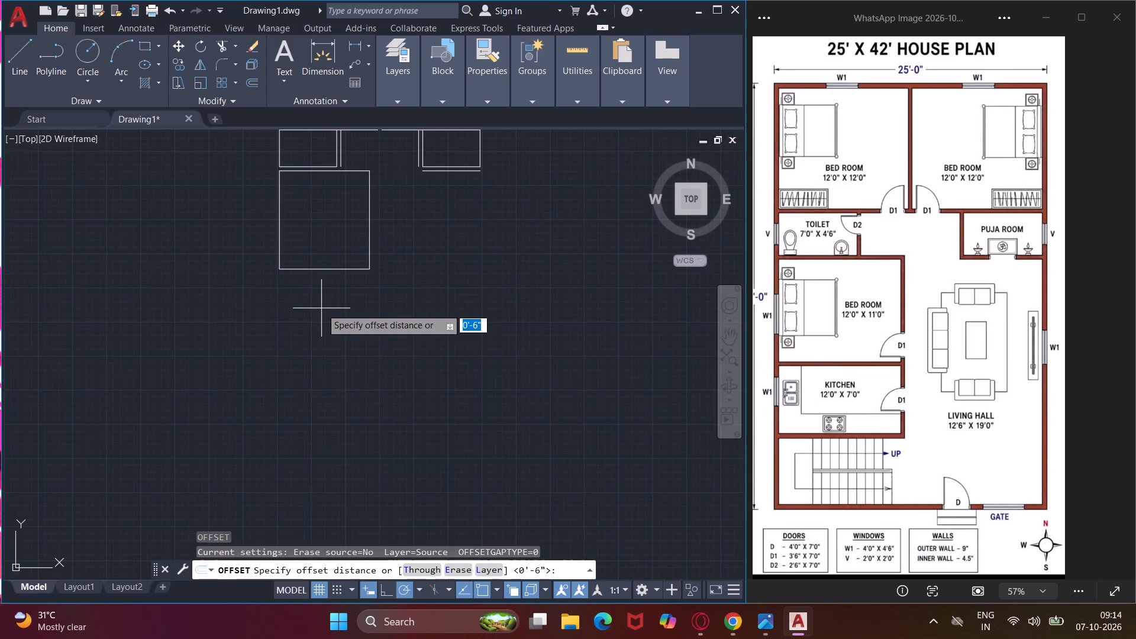
text(6")
key(Return)
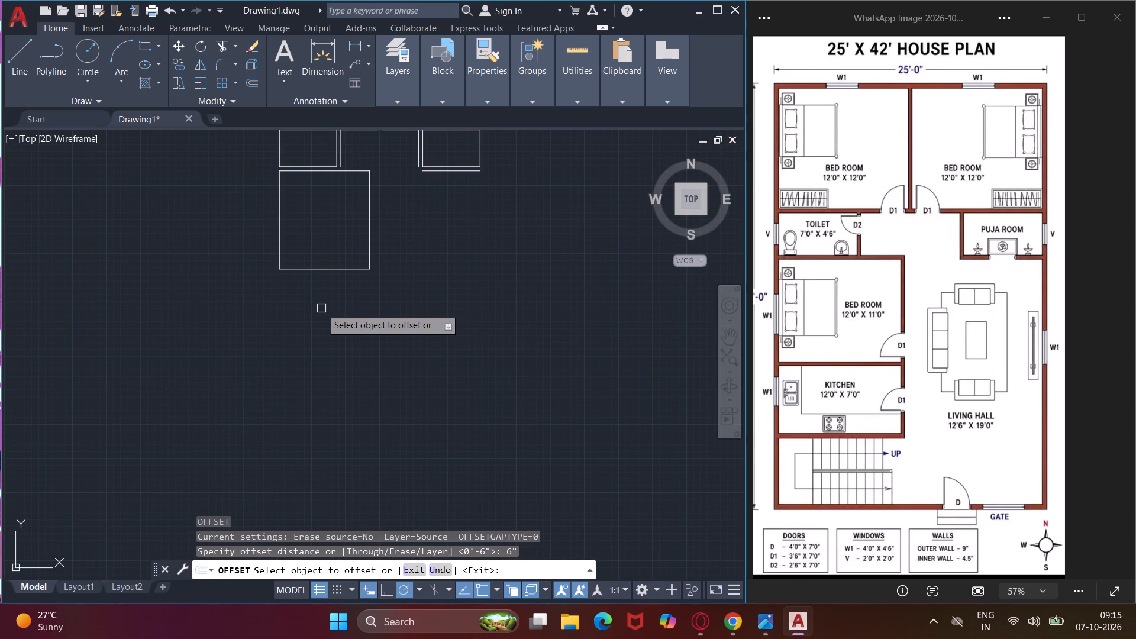
click(330, 267)
click(333, 307)
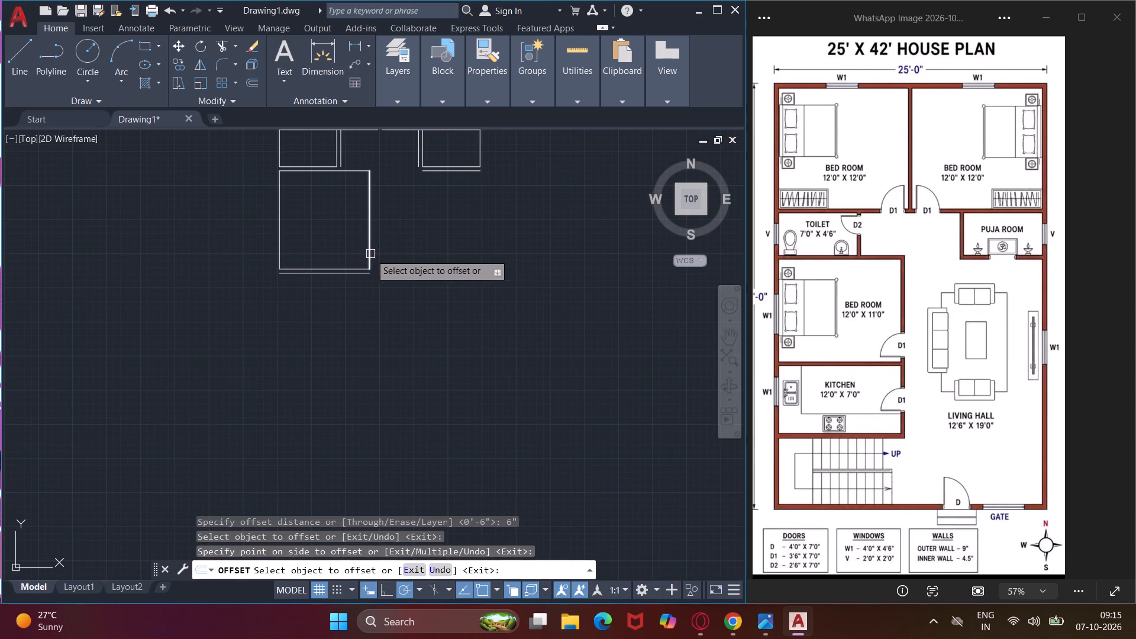
click(370, 254)
click(402, 250)
middle_drag(369, 304, 336, 311)
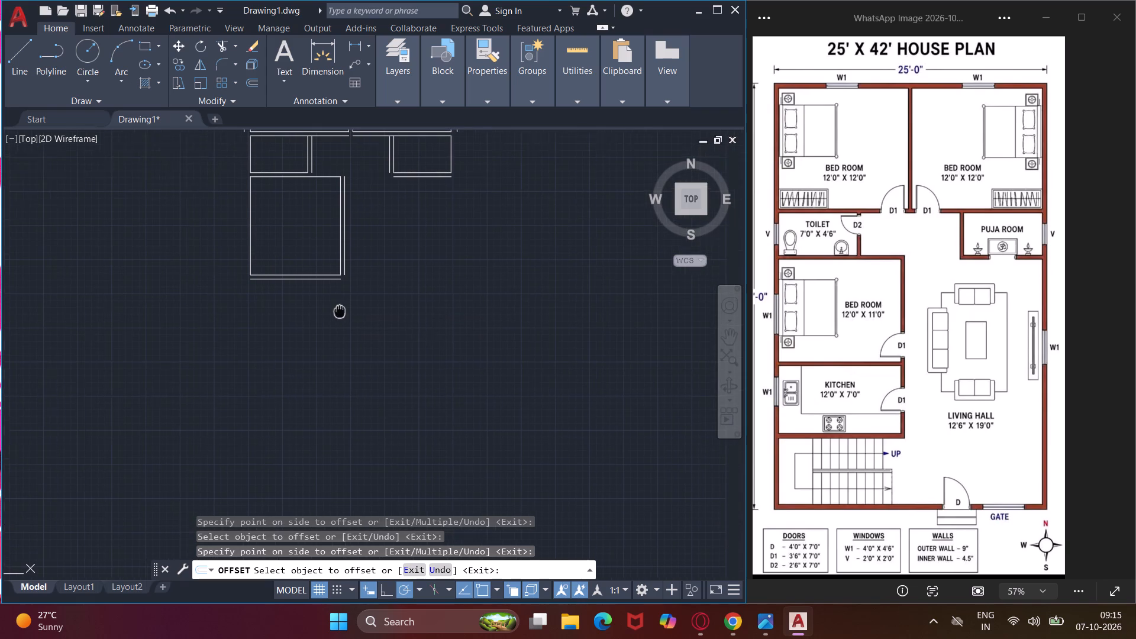
middle_drag(336, 311, 335, 312)
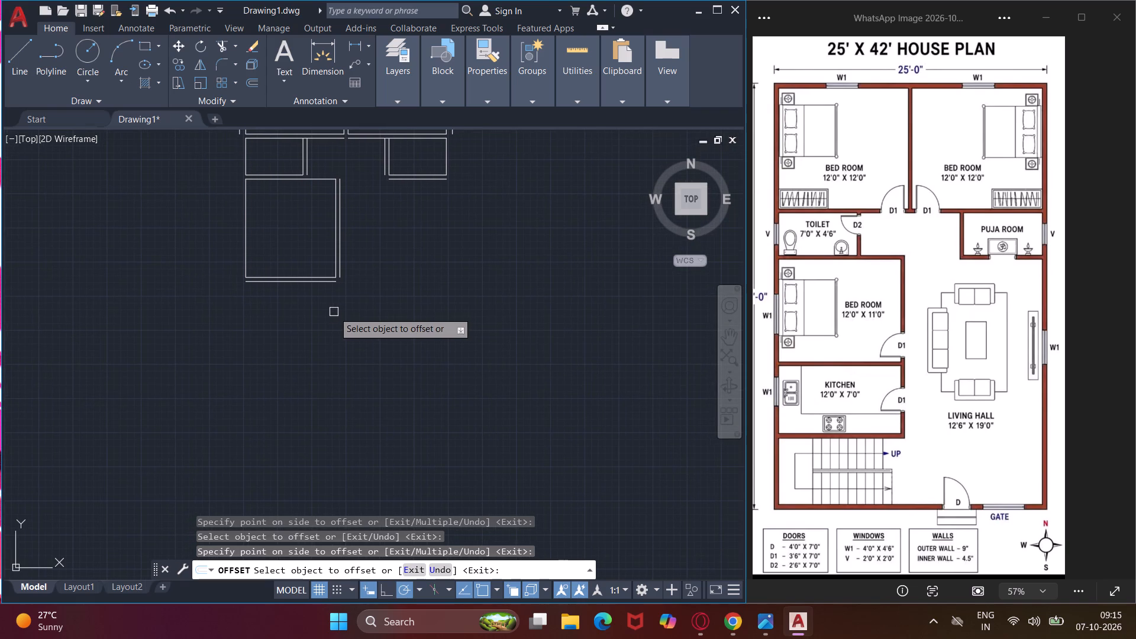
key(Escape)
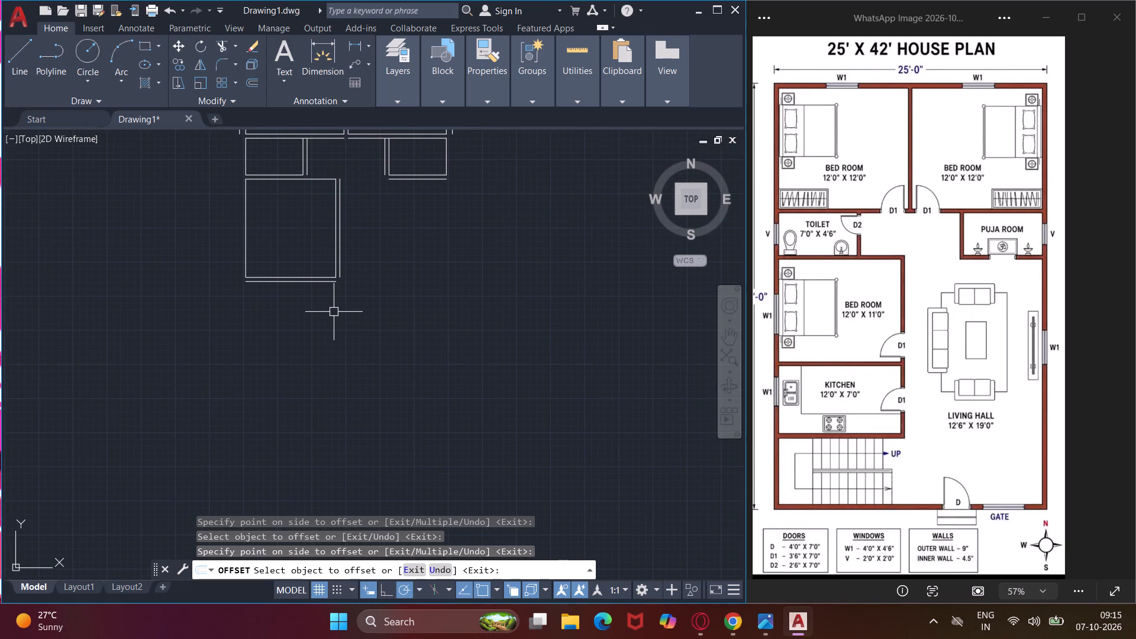
Offset the lower wall line beneath the third bedroom 7' downward to mark the kitchen's bottom edge.
text(o)
key(space)
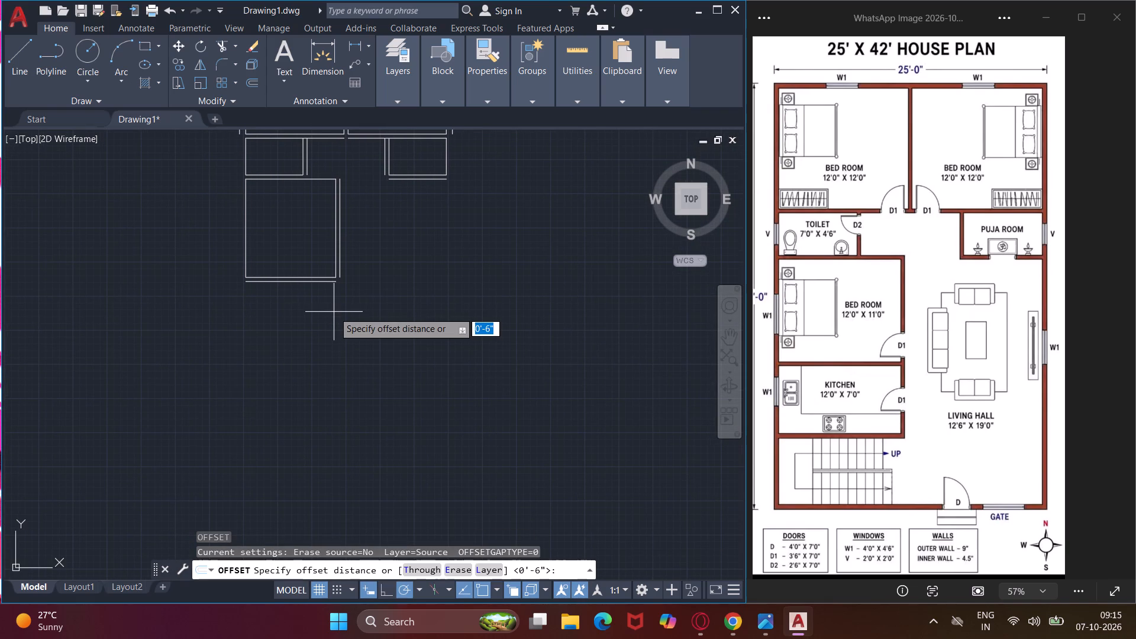
text(7')
key(Return)
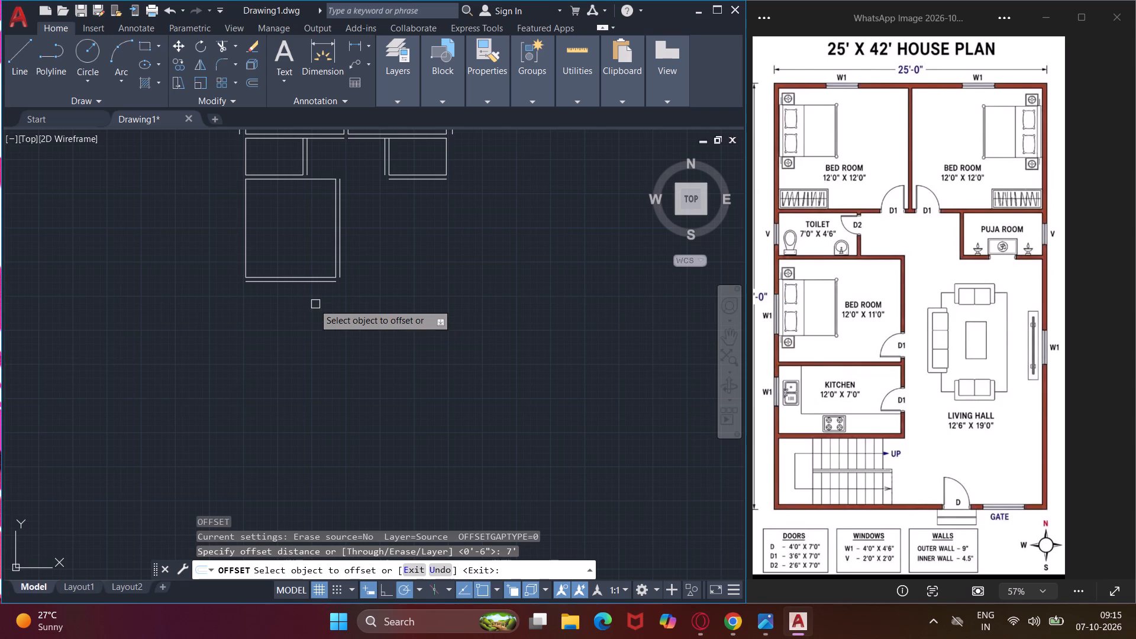
click(312, 284)
click(309, 310)
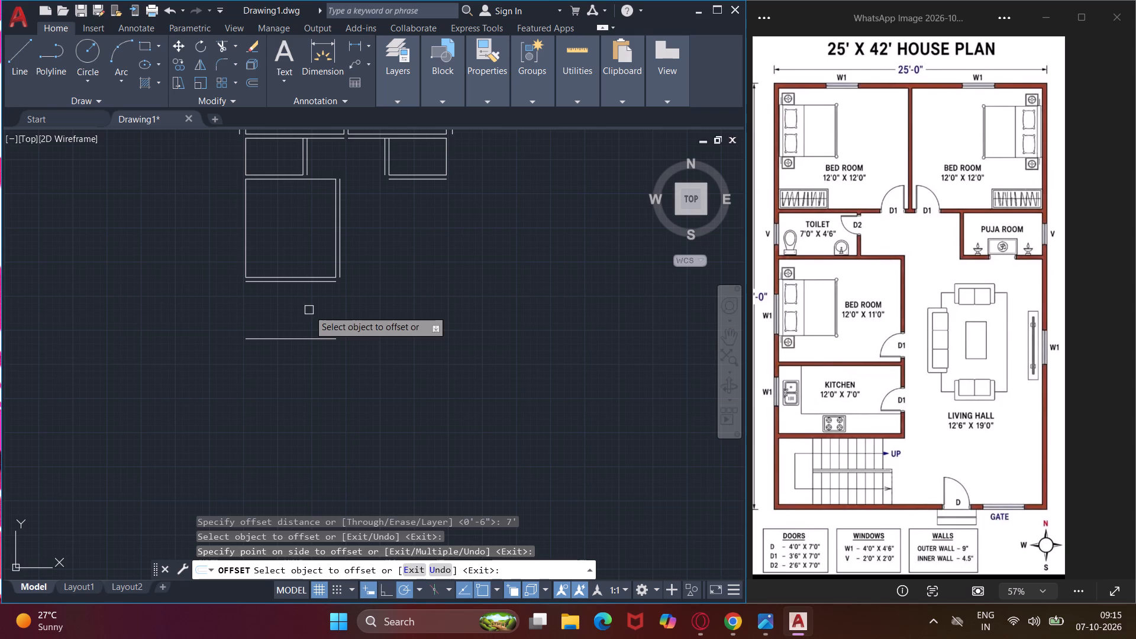
middle_drag(309, 310, 302, 335)
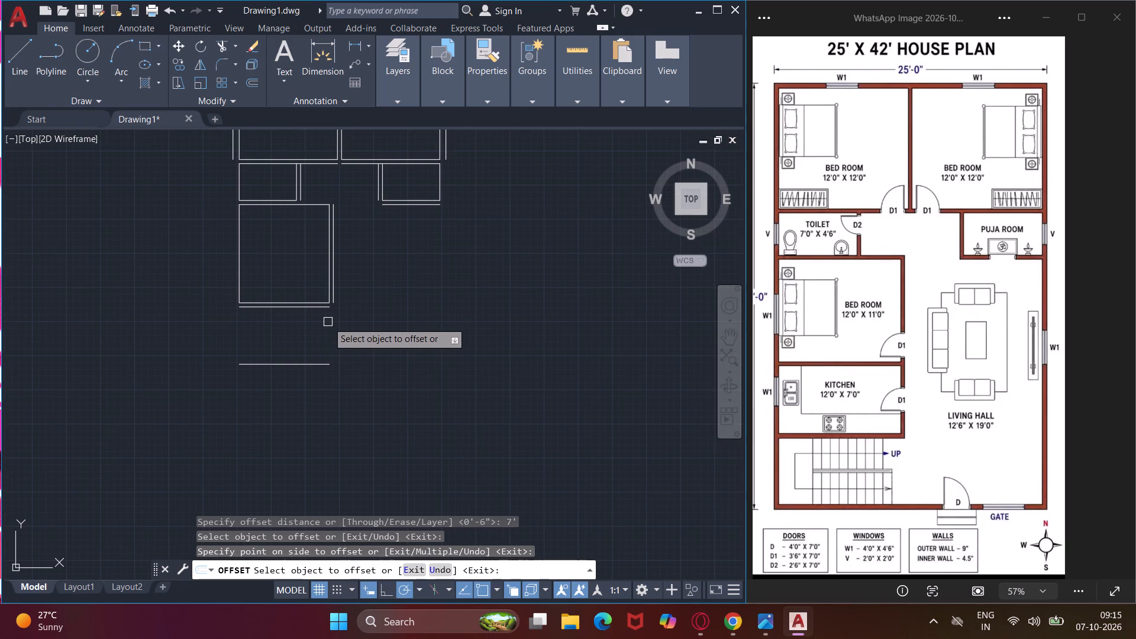
middle_drag(328, 322, 318, 278)
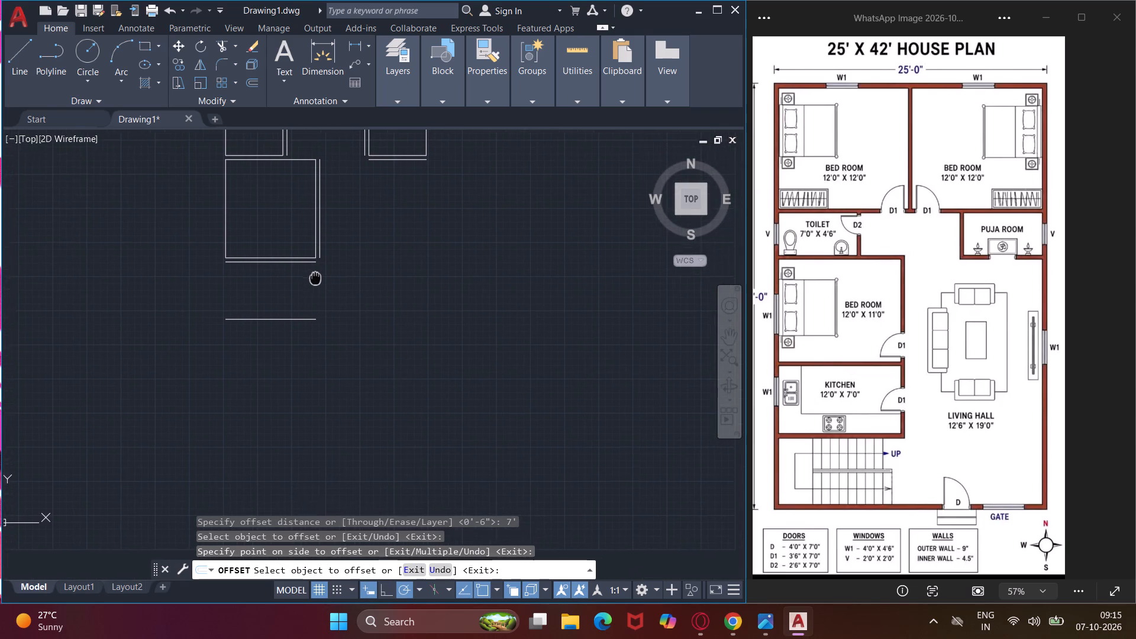
middle_drag(318, 278, 349, 296)
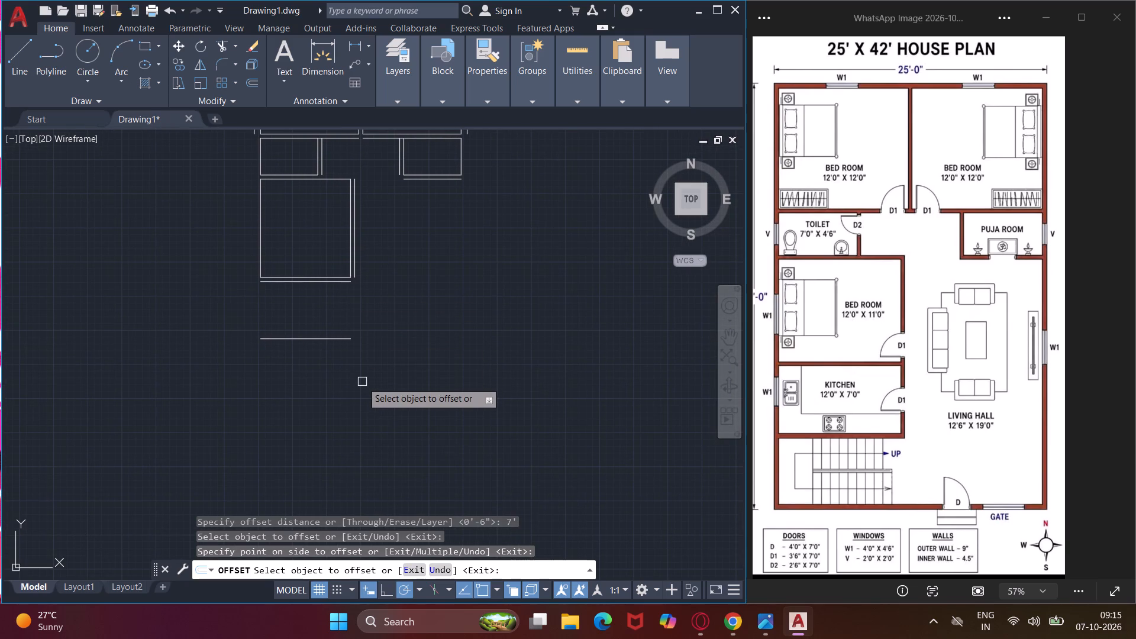
key(Escape)
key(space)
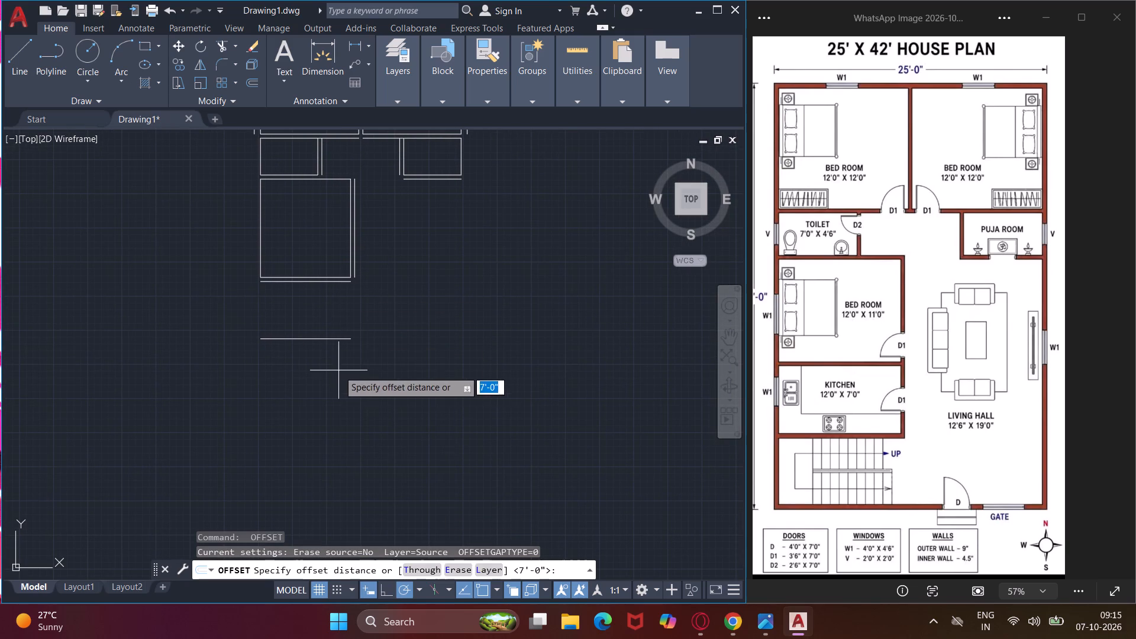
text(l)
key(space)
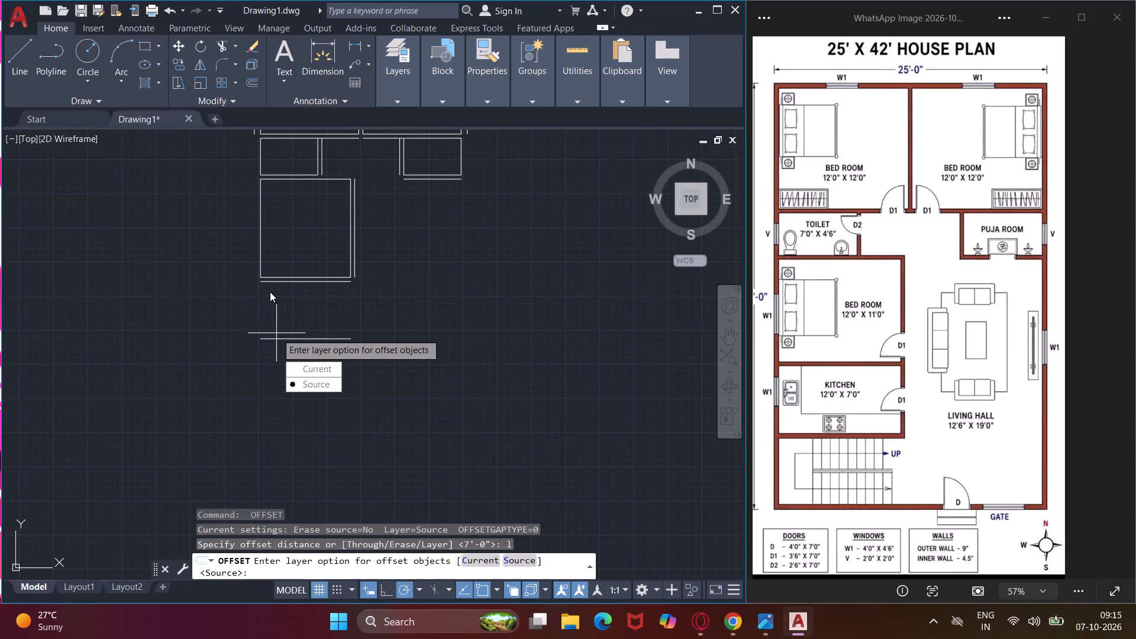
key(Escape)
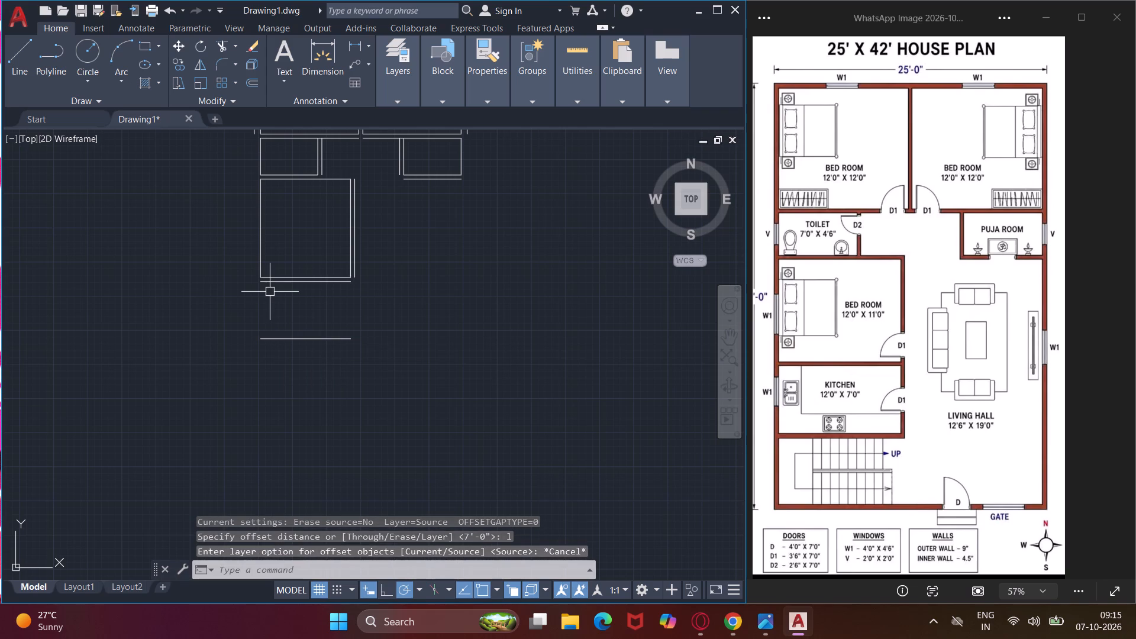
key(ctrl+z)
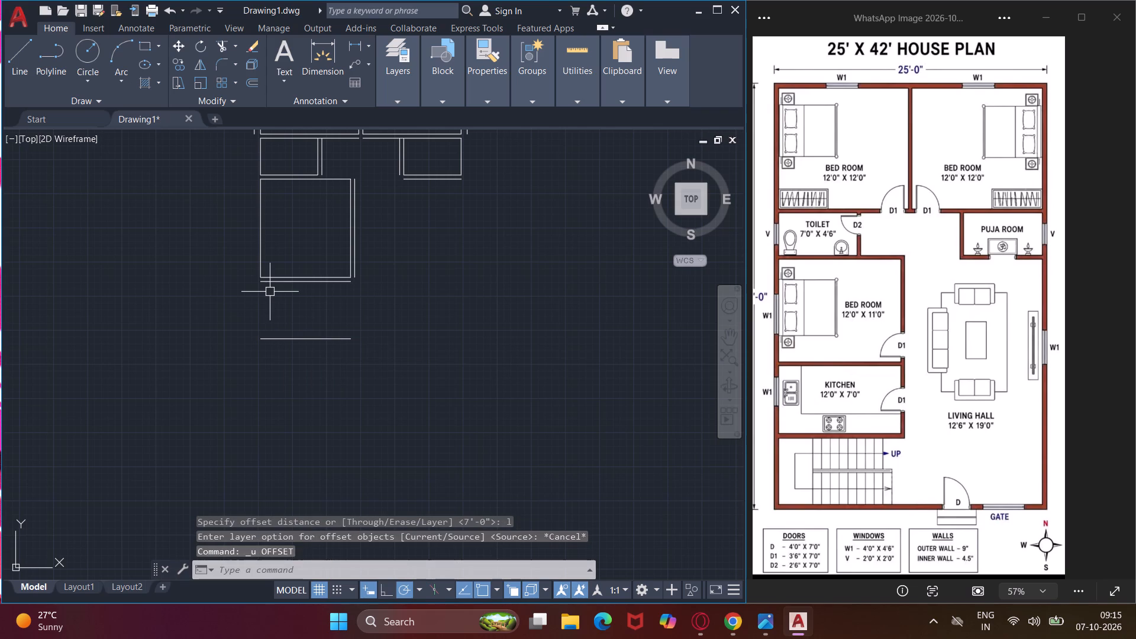
Undo the third bedroom's 6" wall offsets and its outline below the toilet.
key(ctrl+z)
key(ctrl+z)
key(ctrl+z)
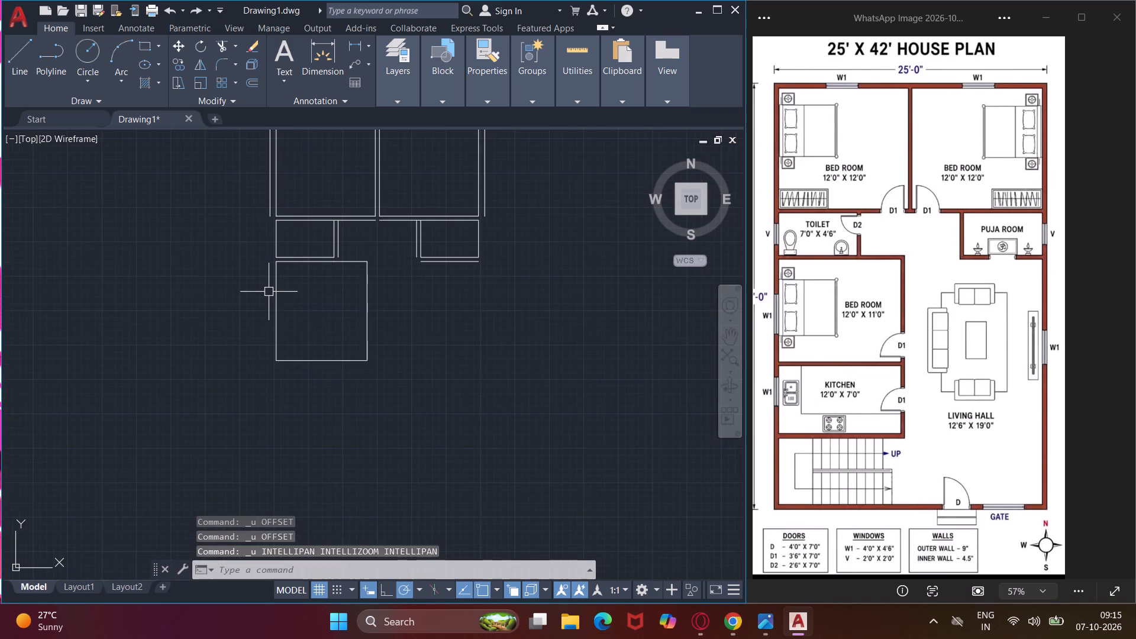
key(ctrl+z)
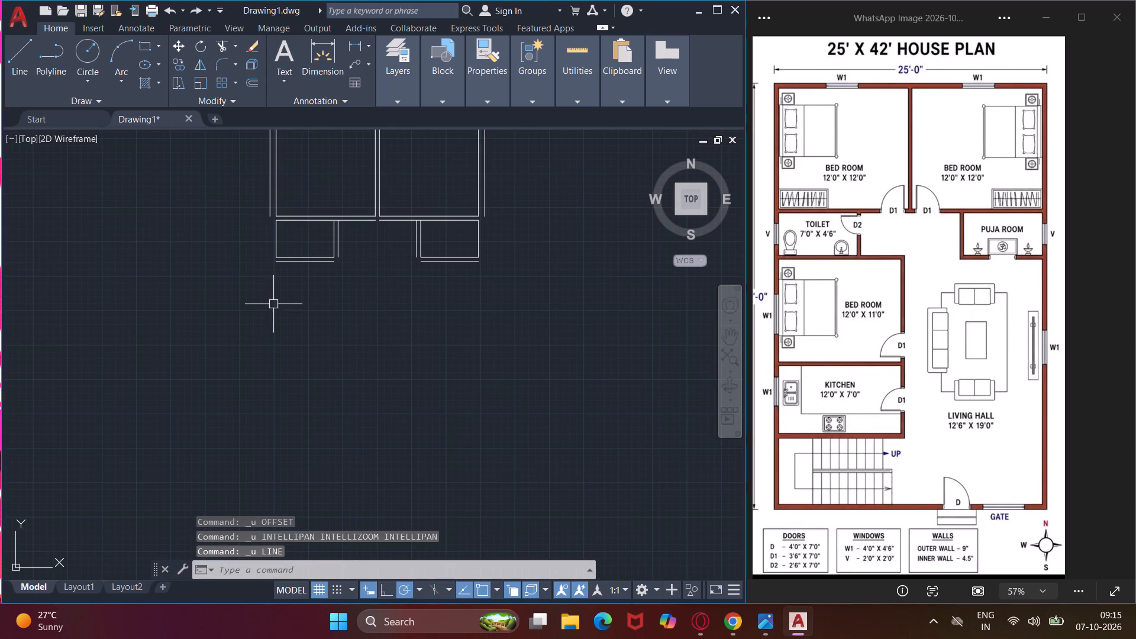
Redraw the third bedroom outline from the toilet lower wall's left end: 11' down, 12' right, 11' up, and back to that wall's right end.
key(Escape)
key(space)
text(l)
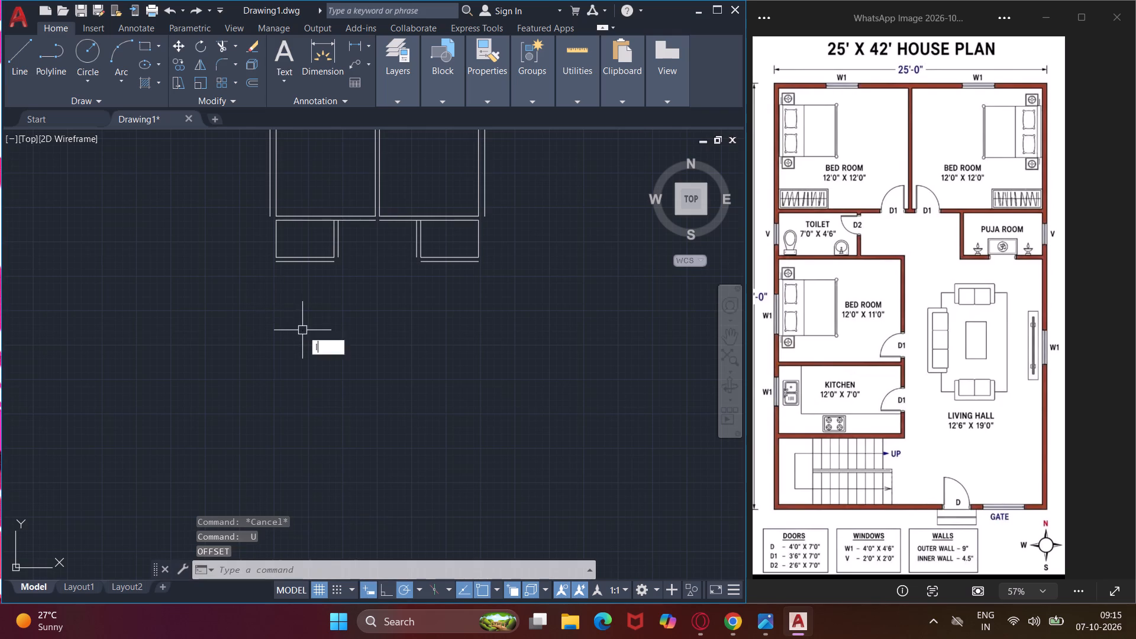
key(space)
click(273, 264)
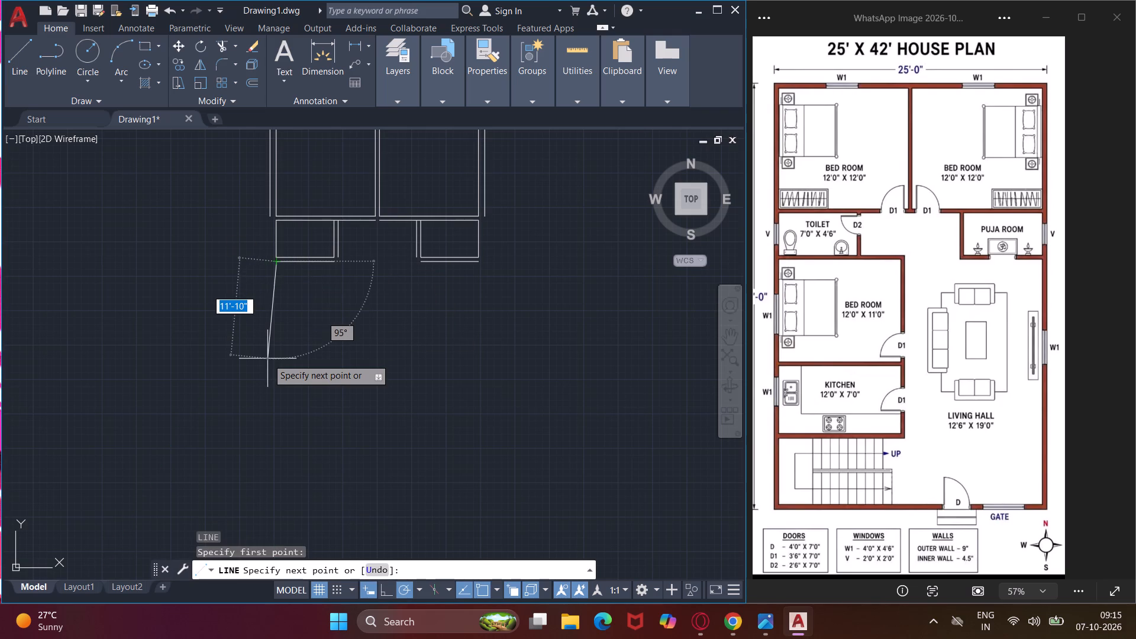
text(11')
key(Return)
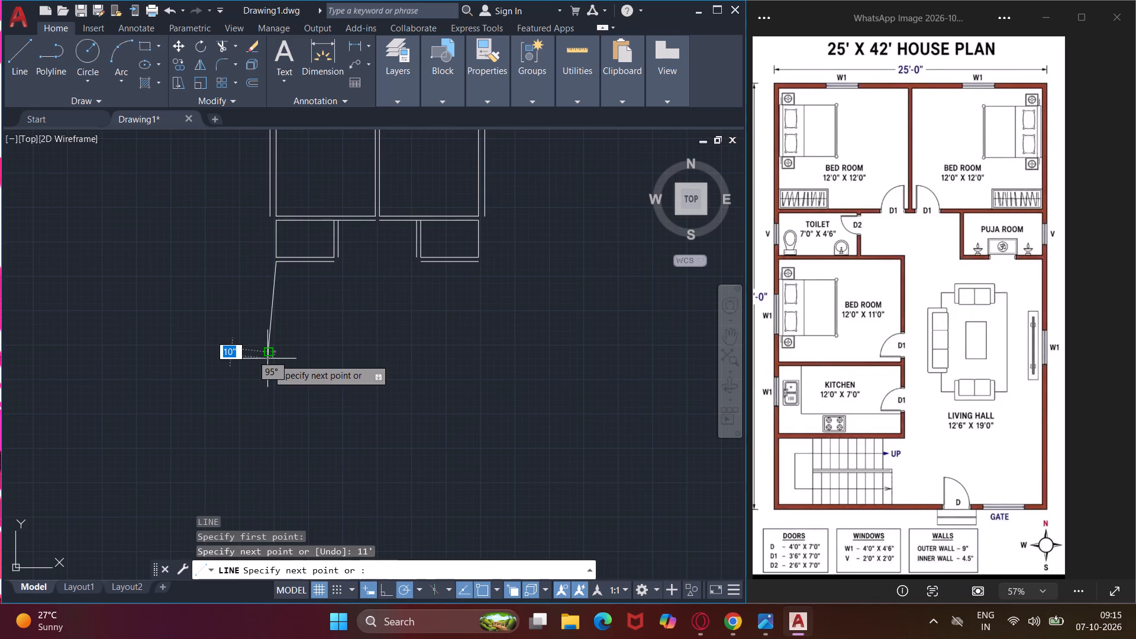
key(ctrl+z)
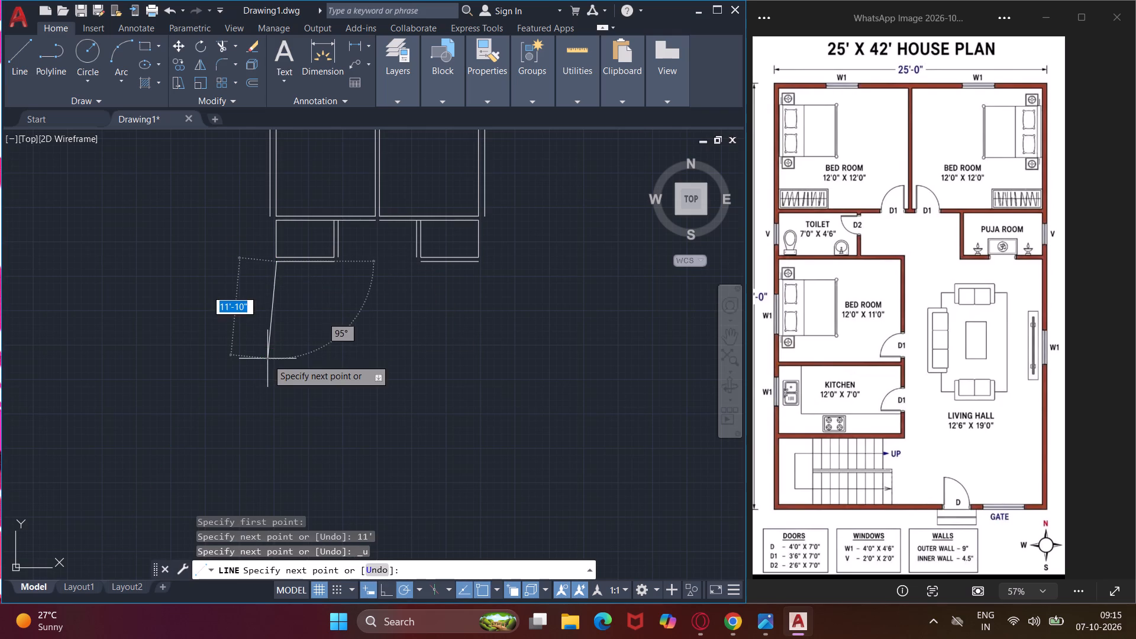
text(11')
key(Return)
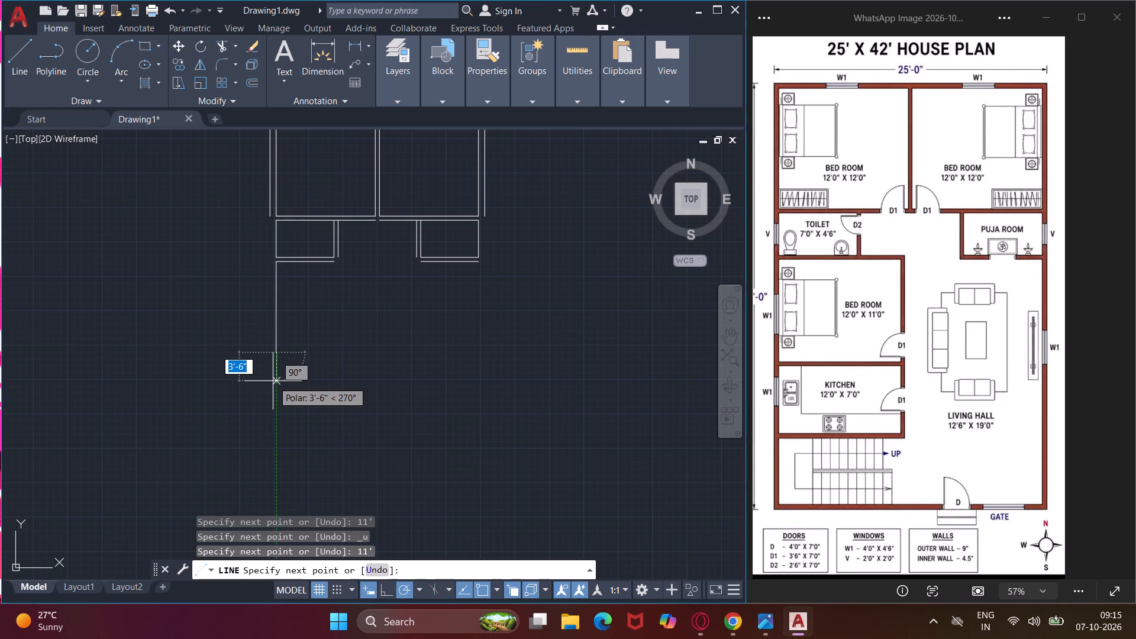
text(12')
key(Return)
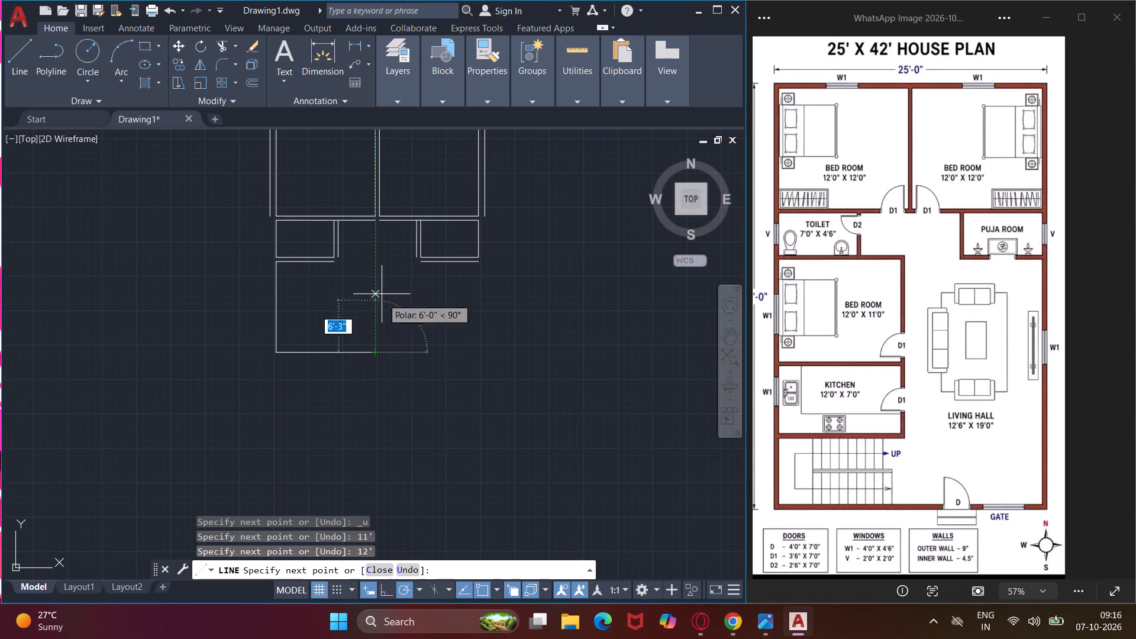
text(11')
key(Return)
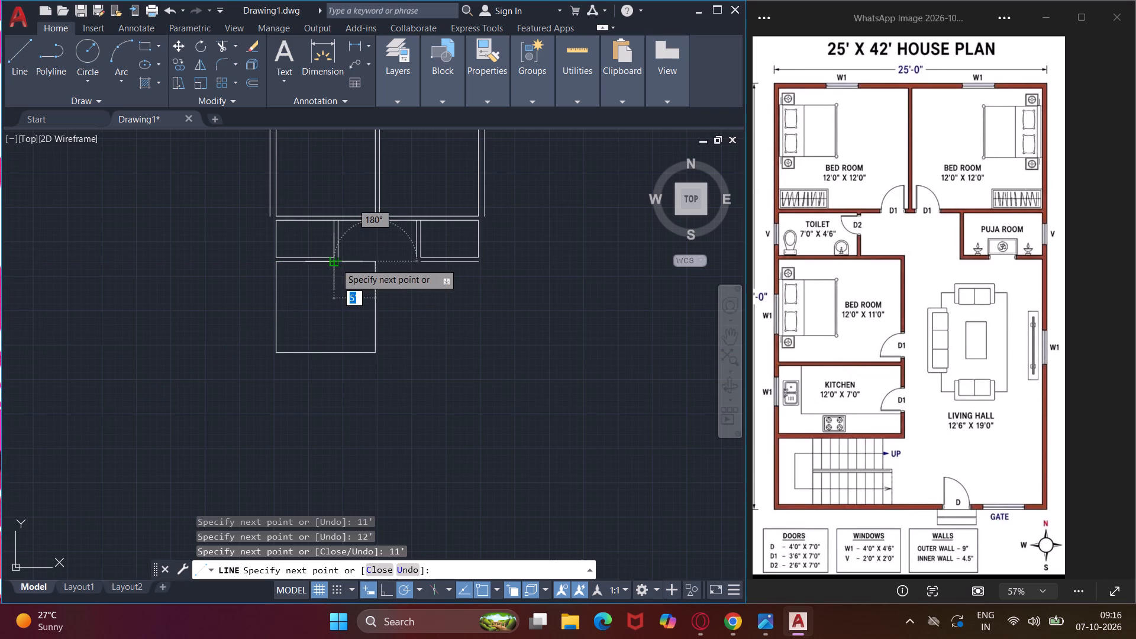
scroll(337, 262, up, 5)
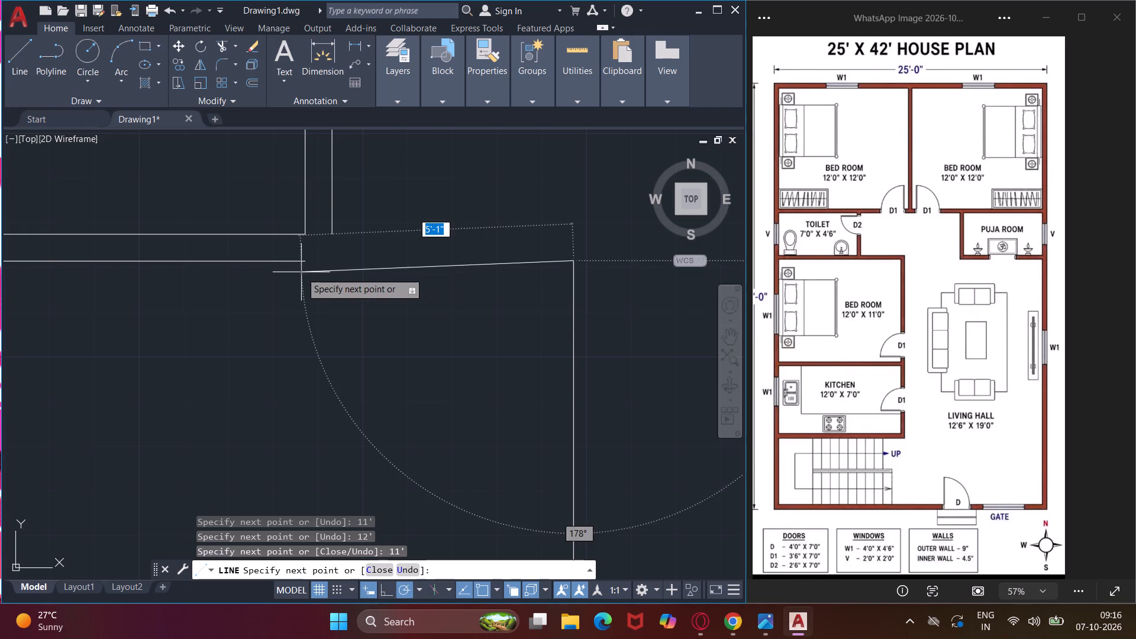
click(305, 260)
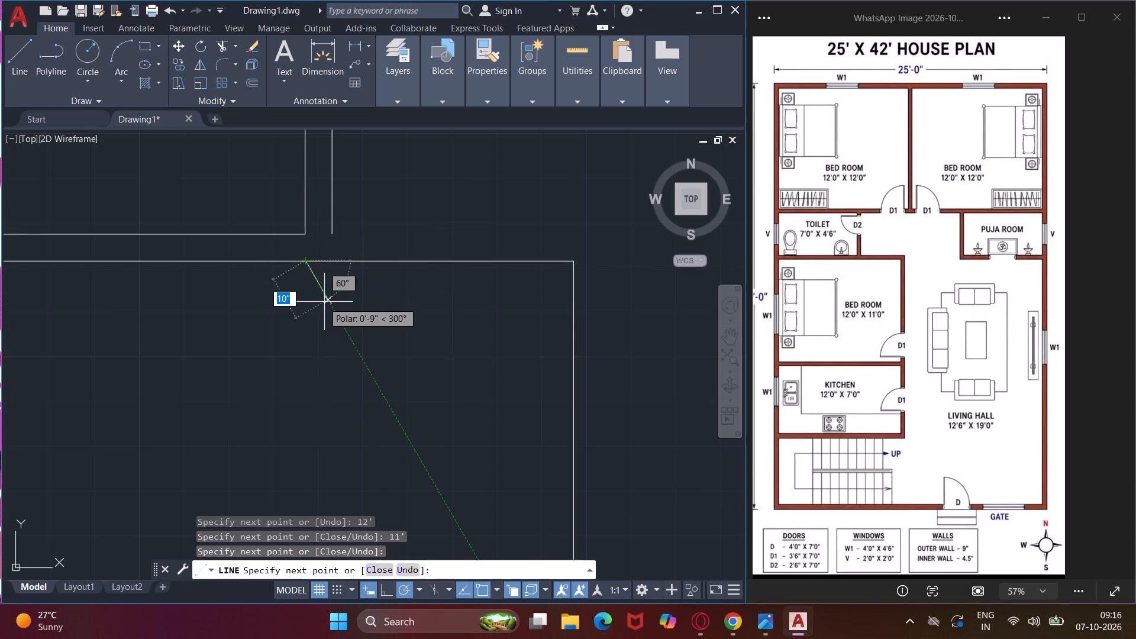
key(Escape)
Offset the third bedroom's bottom line 6" downward and its right line 6" outward.
middle_drag(324, 302, 344, 196)
scroll(344, 196, down, 3)
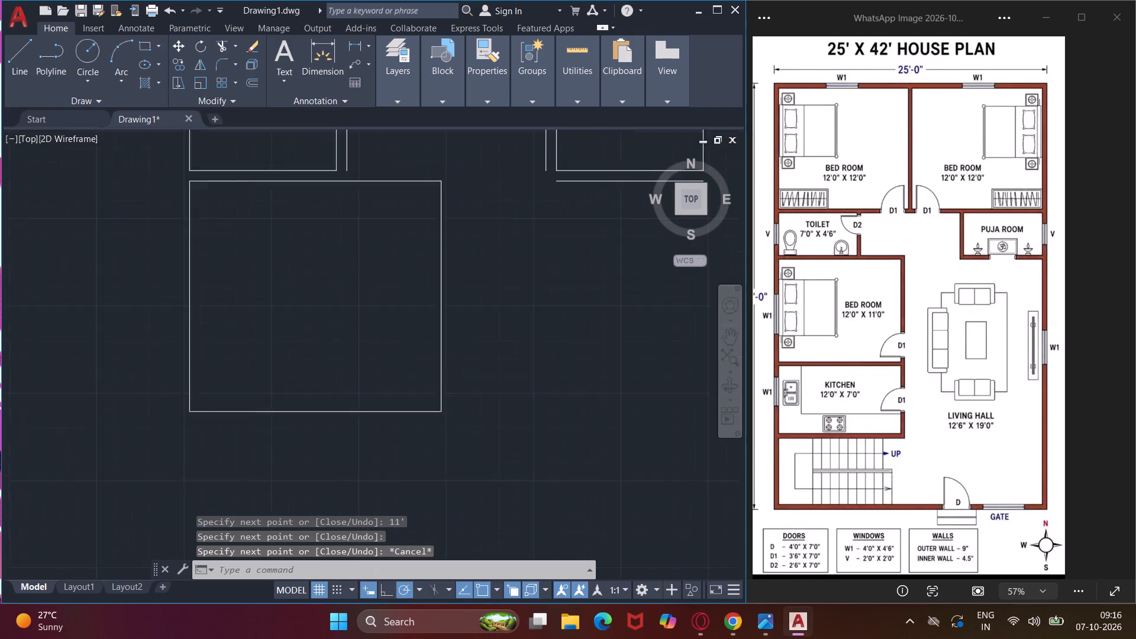
scroll(344, 196, down, 1)
text(o)
key(space)
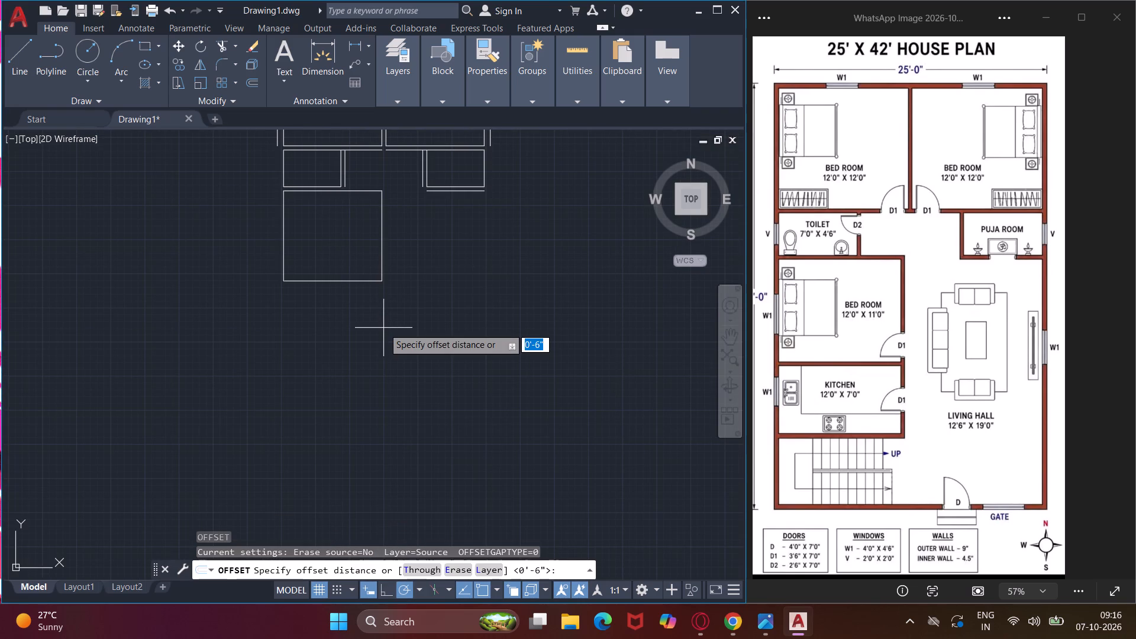
text(6")
key(Return)
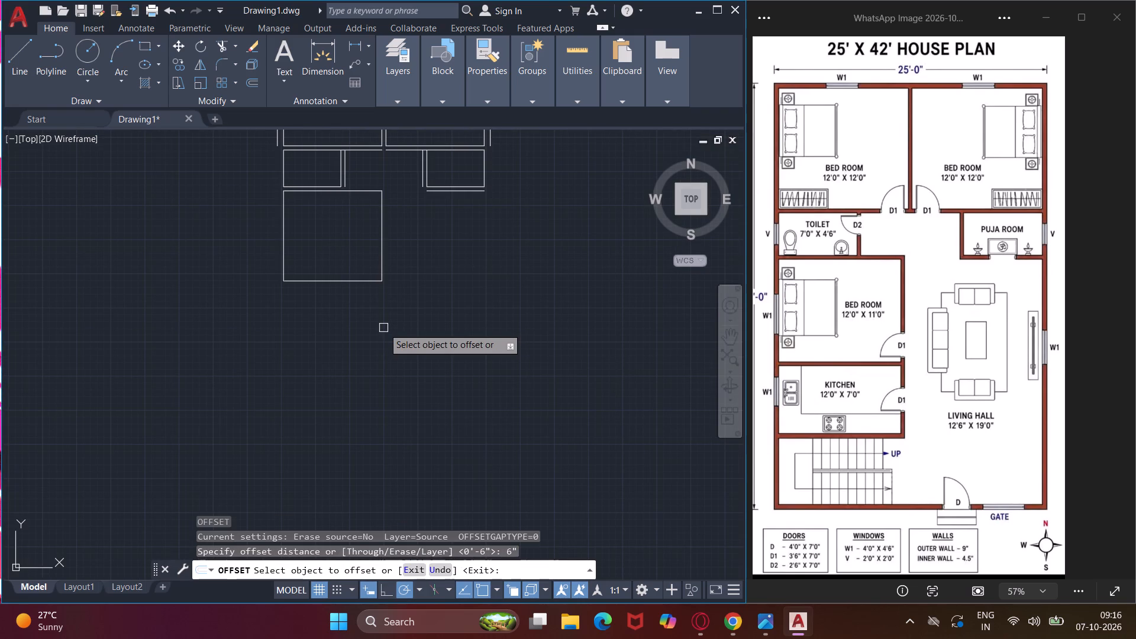
click(356, 283)
click(356, 300)
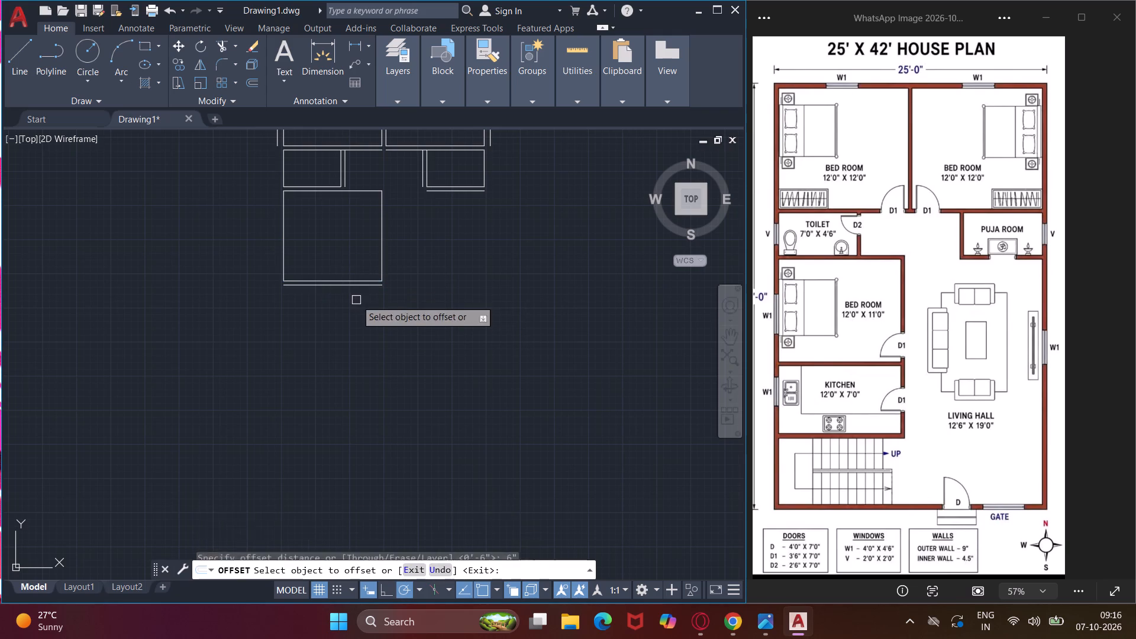
click(379, 259)
click(420, 256)
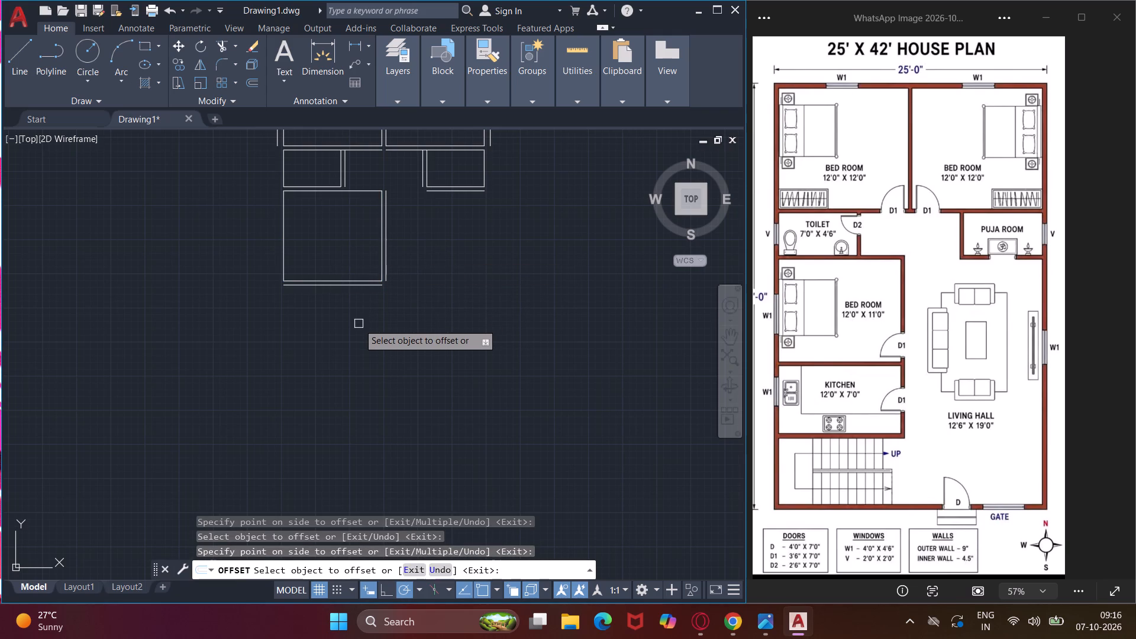
key(Escape)
Draw the kitchen outline from the left end of the bedroom's lower wall line: 7' down, 12' right, and up to that line's right end.
middle_drag(333, 331, 341, 310)
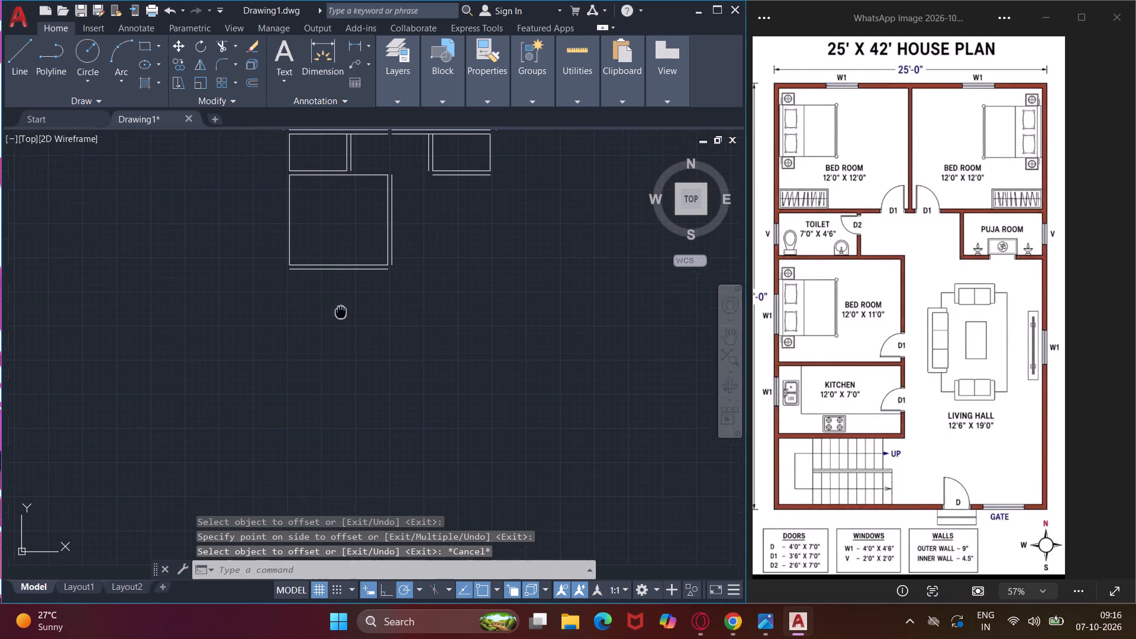
middle_drag(341, 310, 345, 306)
text(l)
key(space)
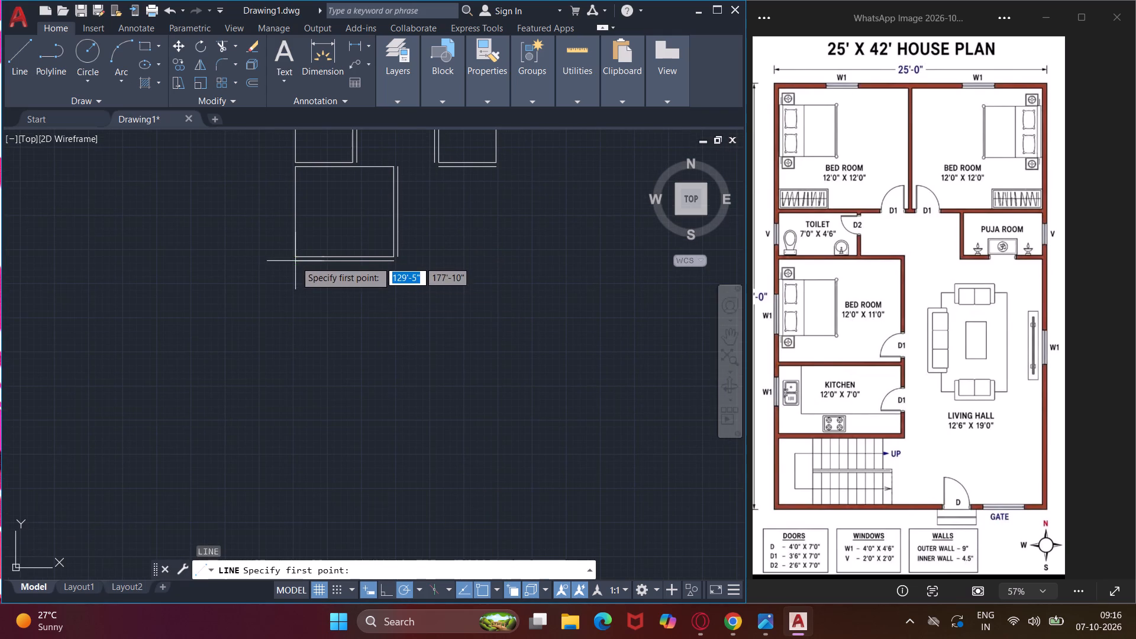
click(298, 263)
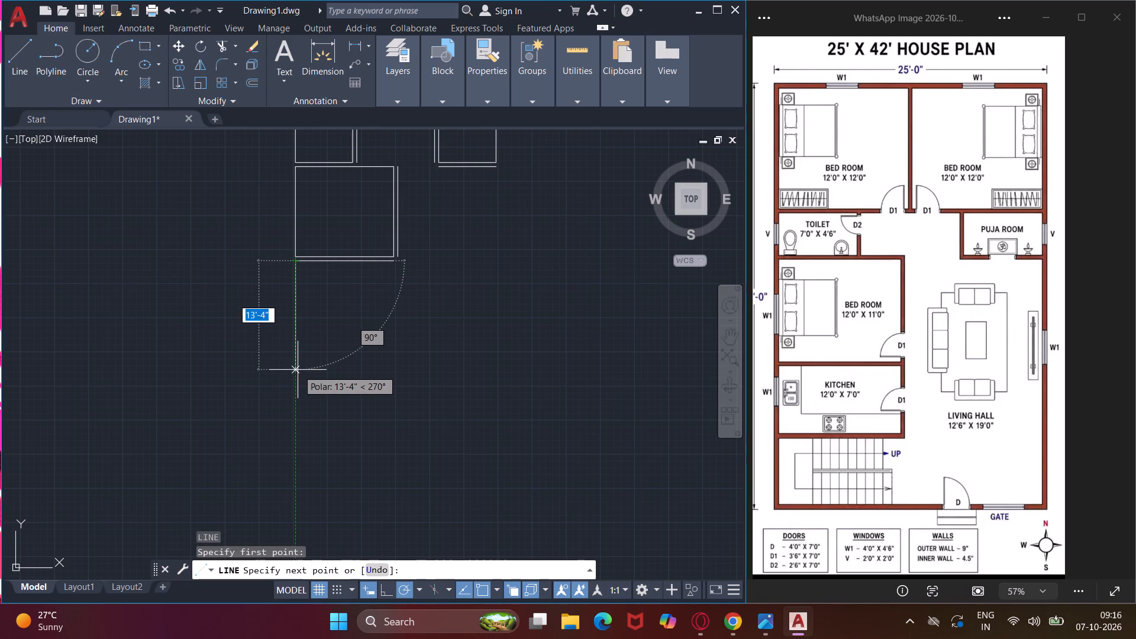
key(7)
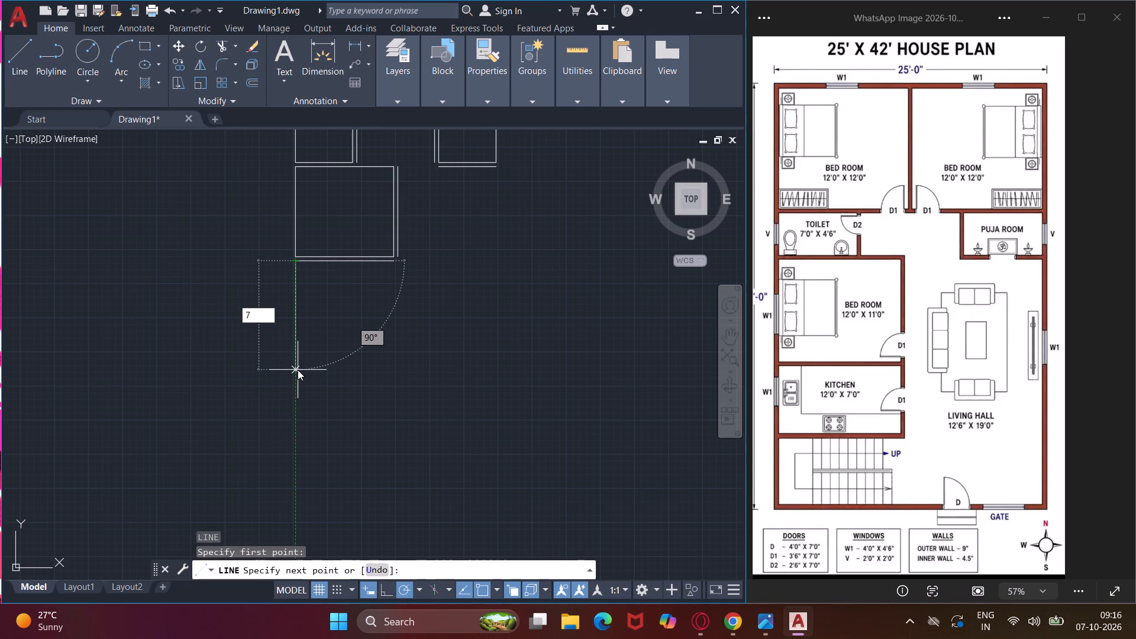
key(apostrophe)
key(Return)
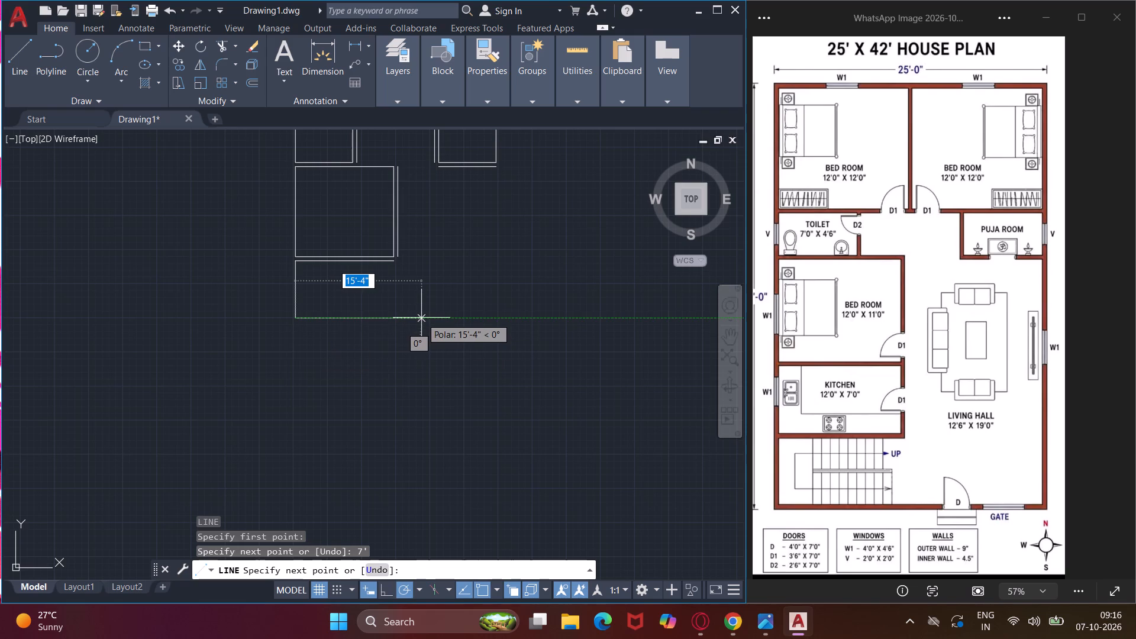
text(12')
key(Return)
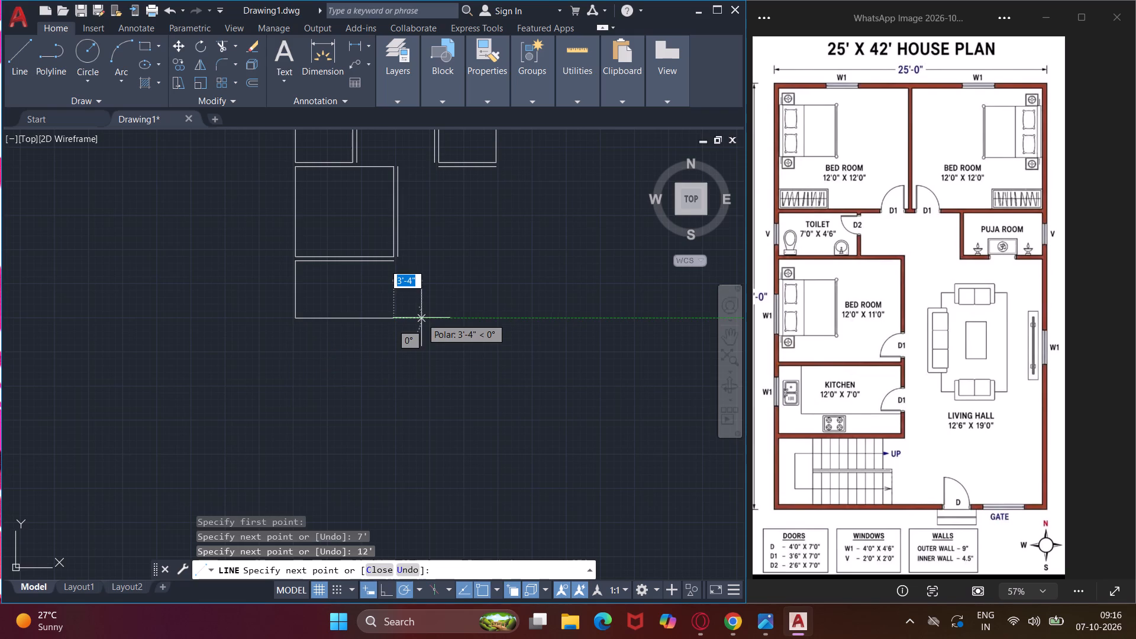
click(393, 263)
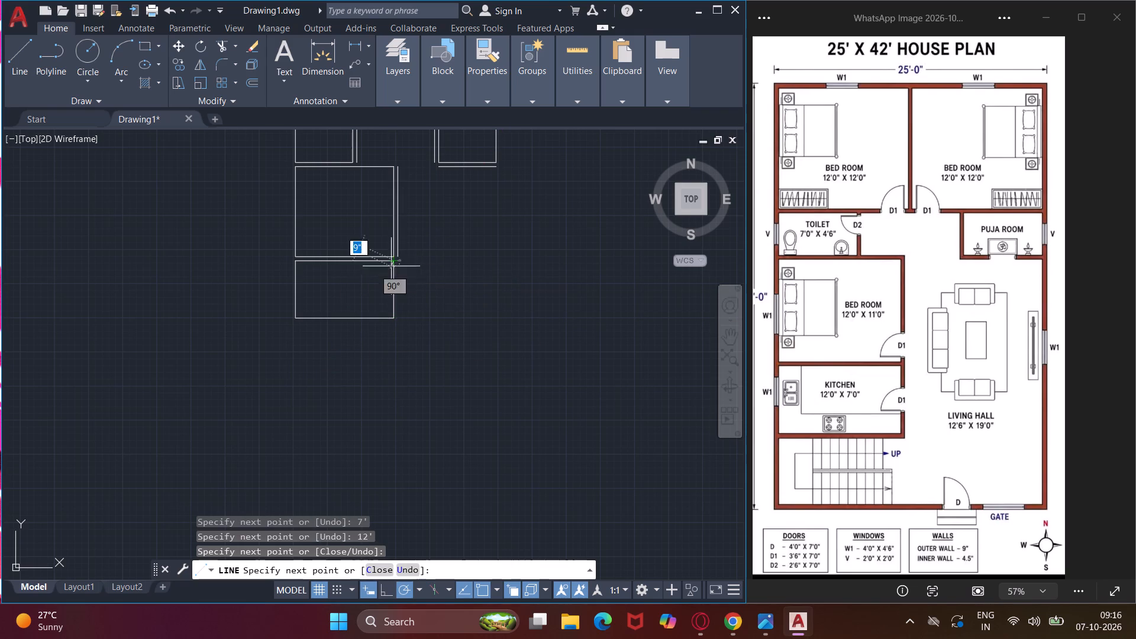
key(Escape)
Offset the kitchen's bottom line 6" downward and its right line 6" outward.
middle_drag(382, 373, 423, 312)
key(Escape)
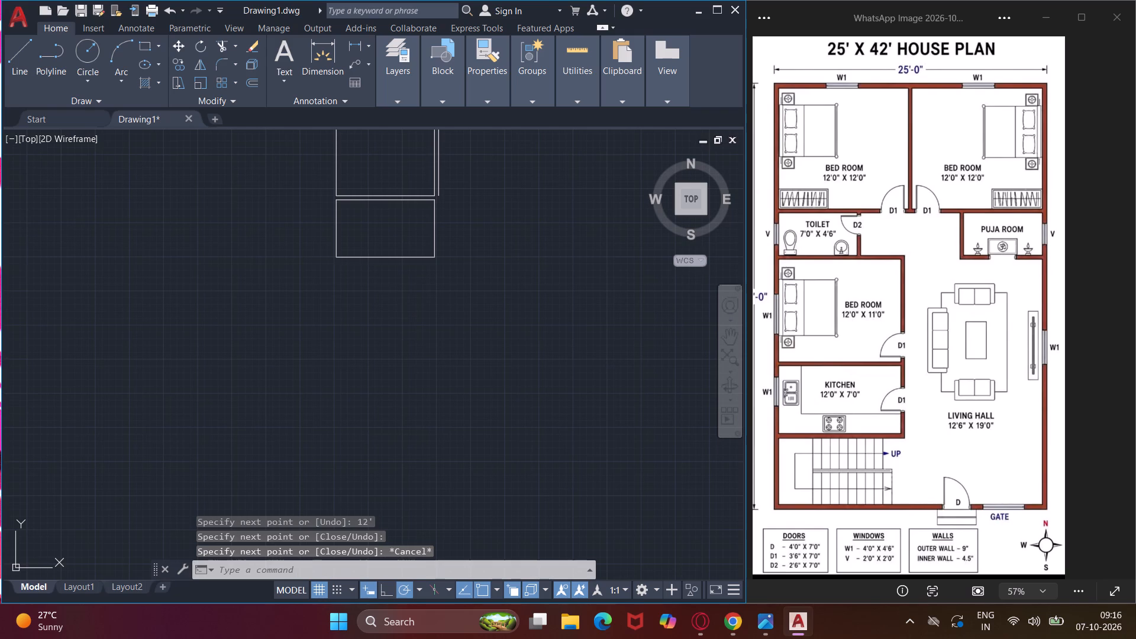
text(o)
key(space)
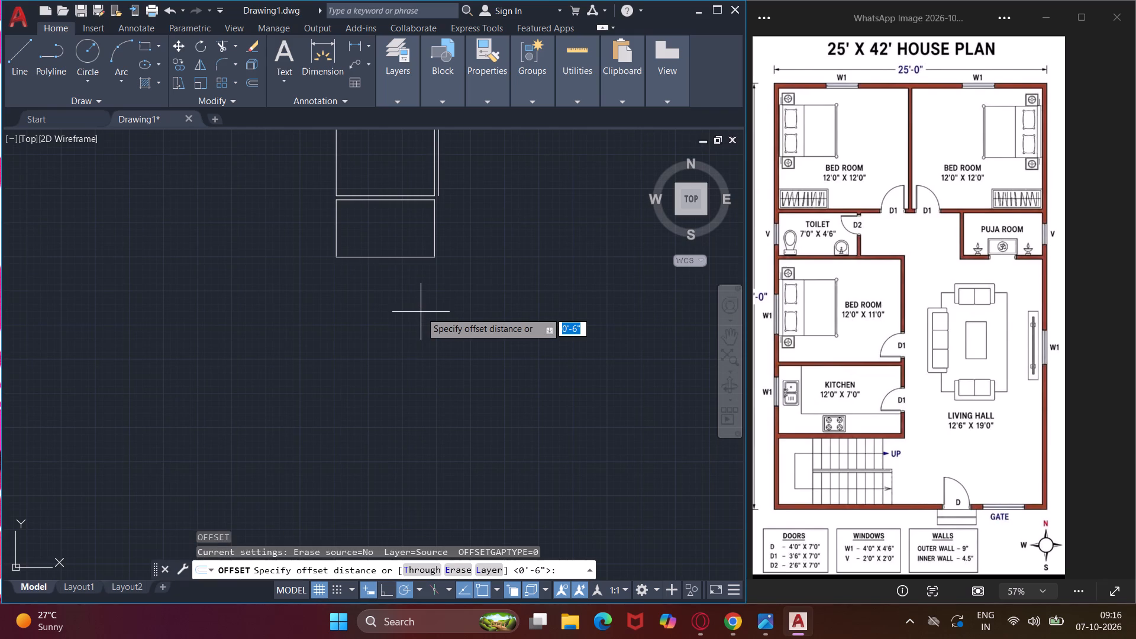
text(6")
key(Return)
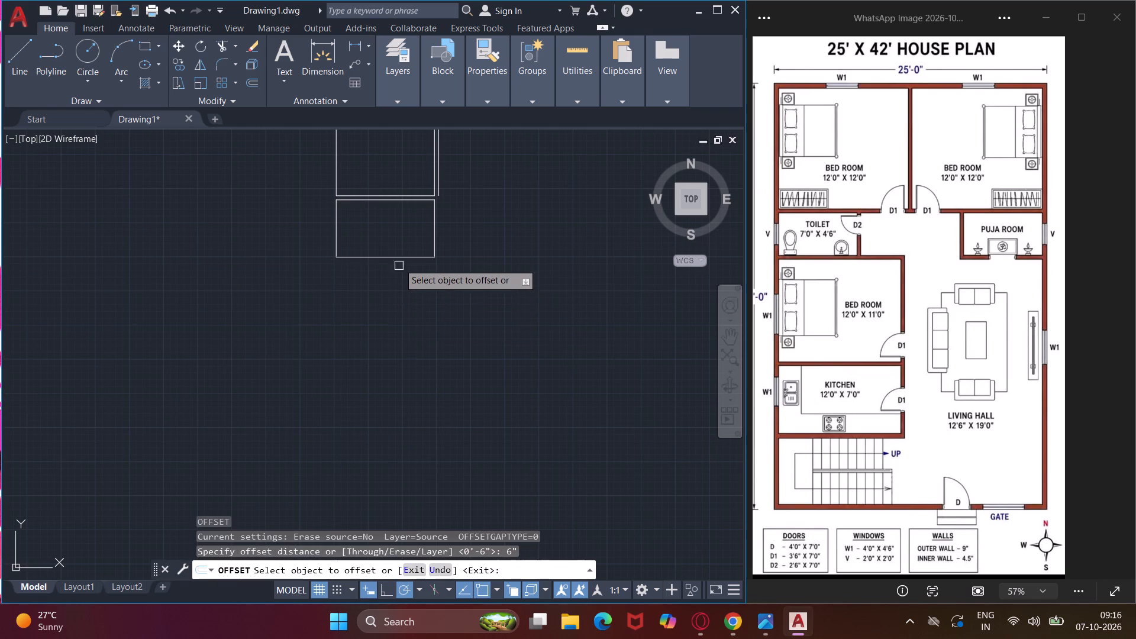
click(398, 254)
click(399, 280)
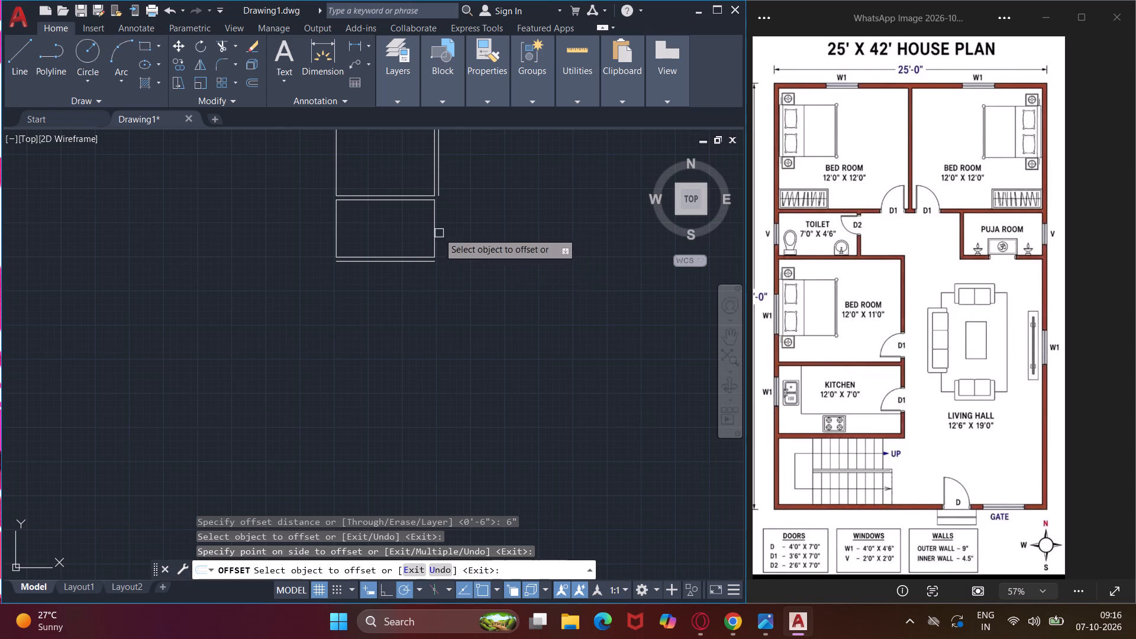
click(438, 232)
click(466, 229)
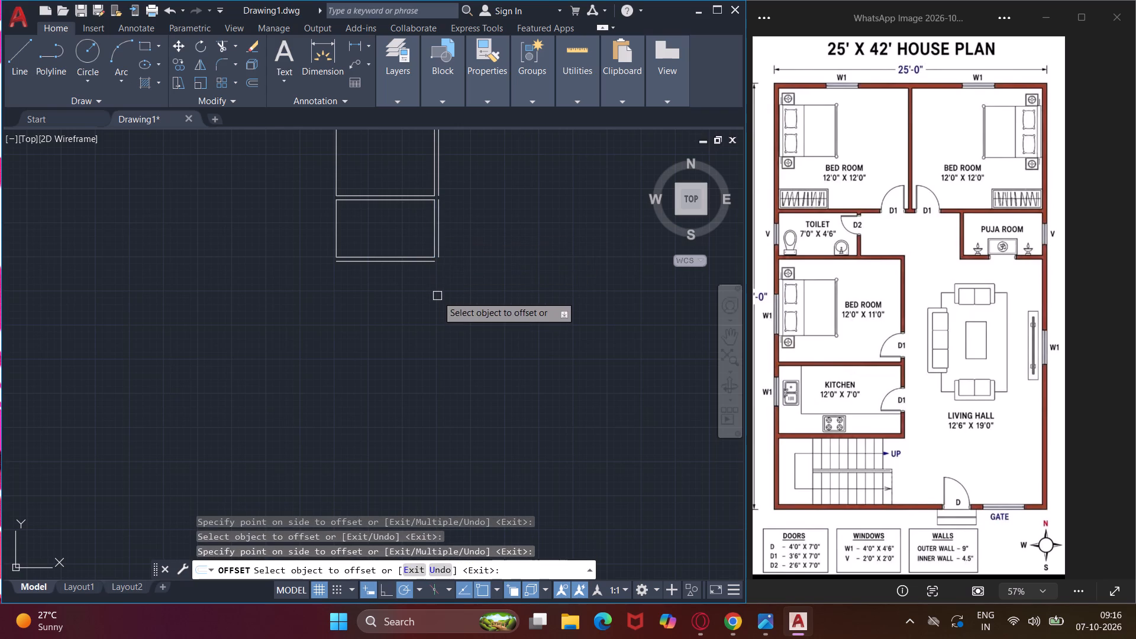
middle_drag(437, 296, 433, 276)
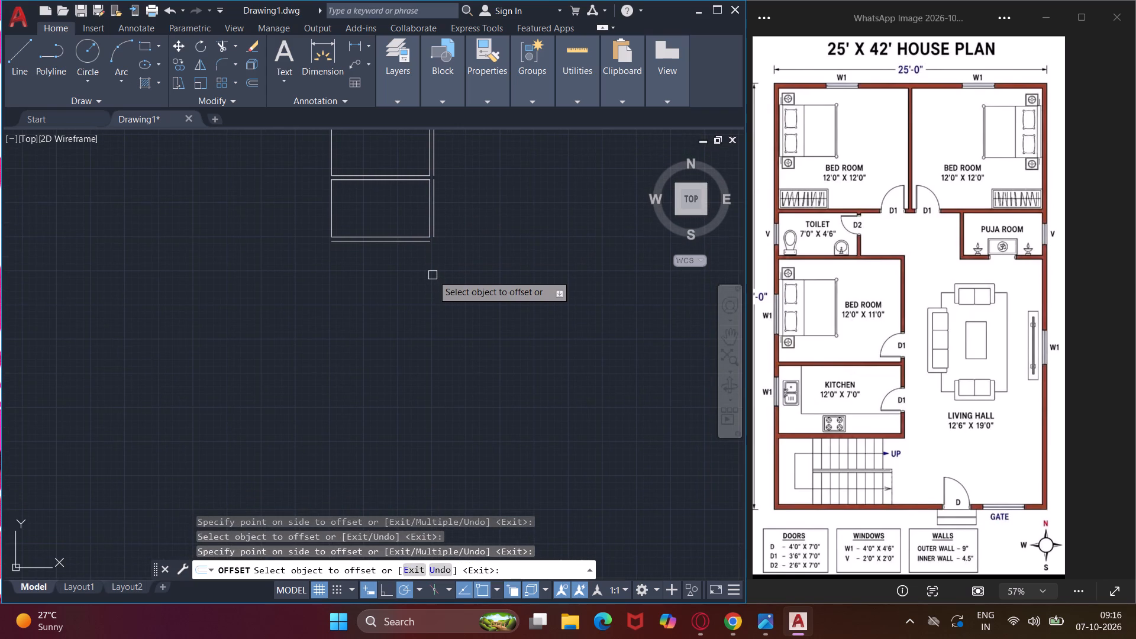
key(Escape)
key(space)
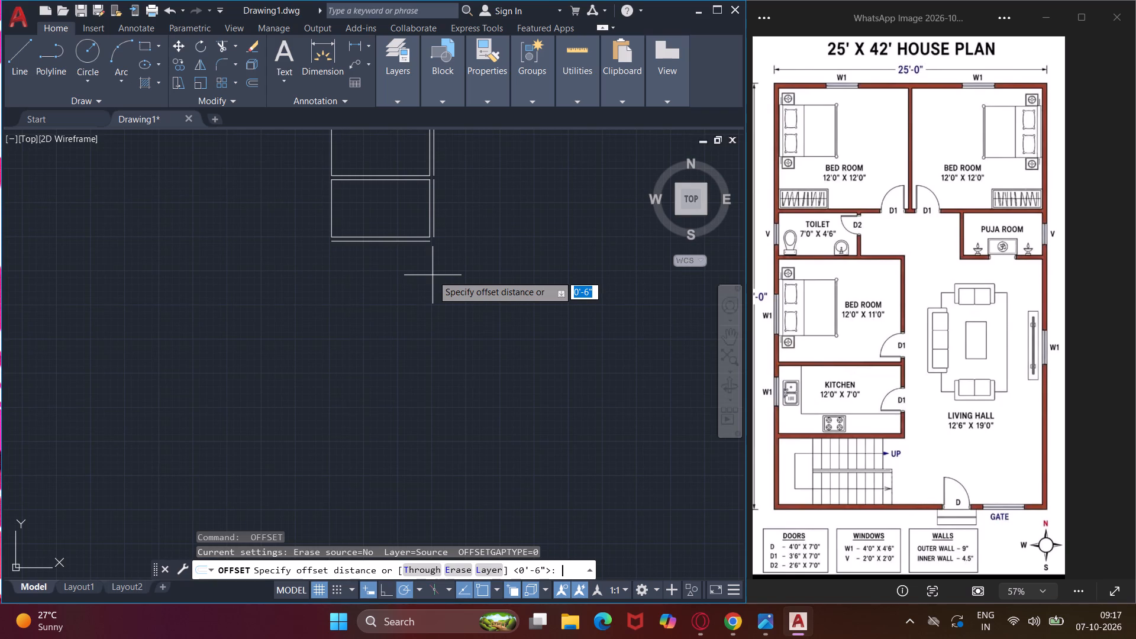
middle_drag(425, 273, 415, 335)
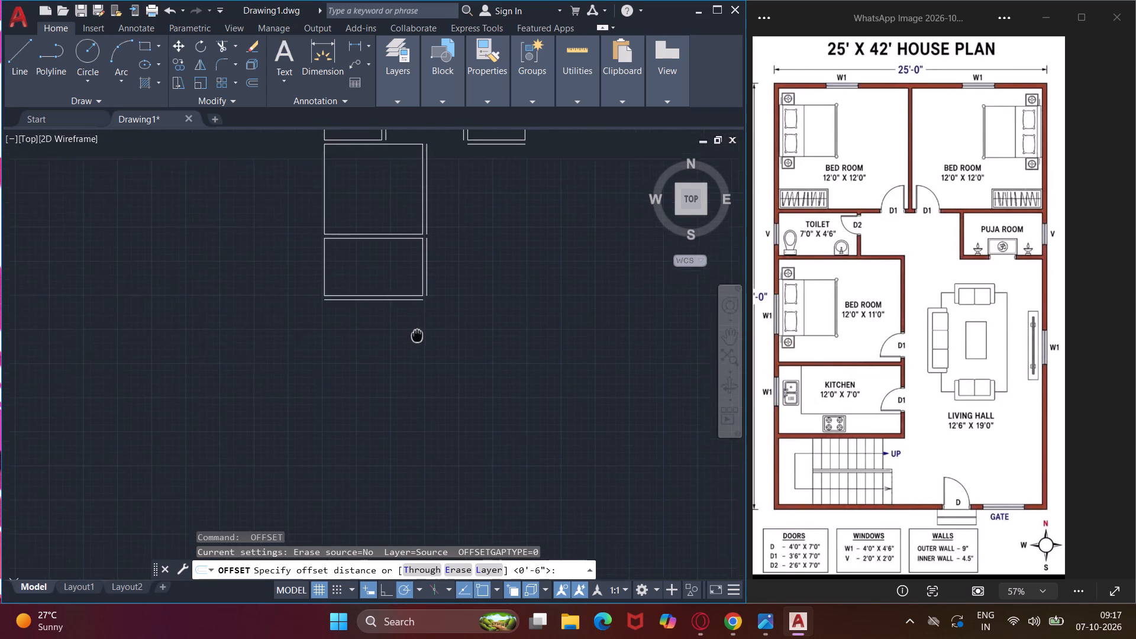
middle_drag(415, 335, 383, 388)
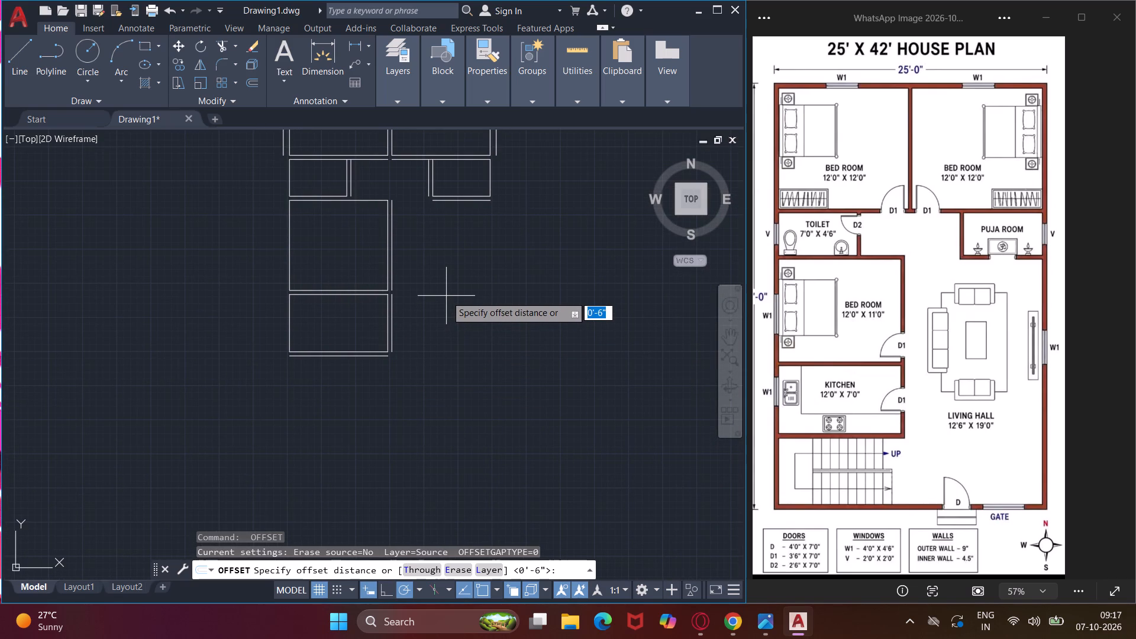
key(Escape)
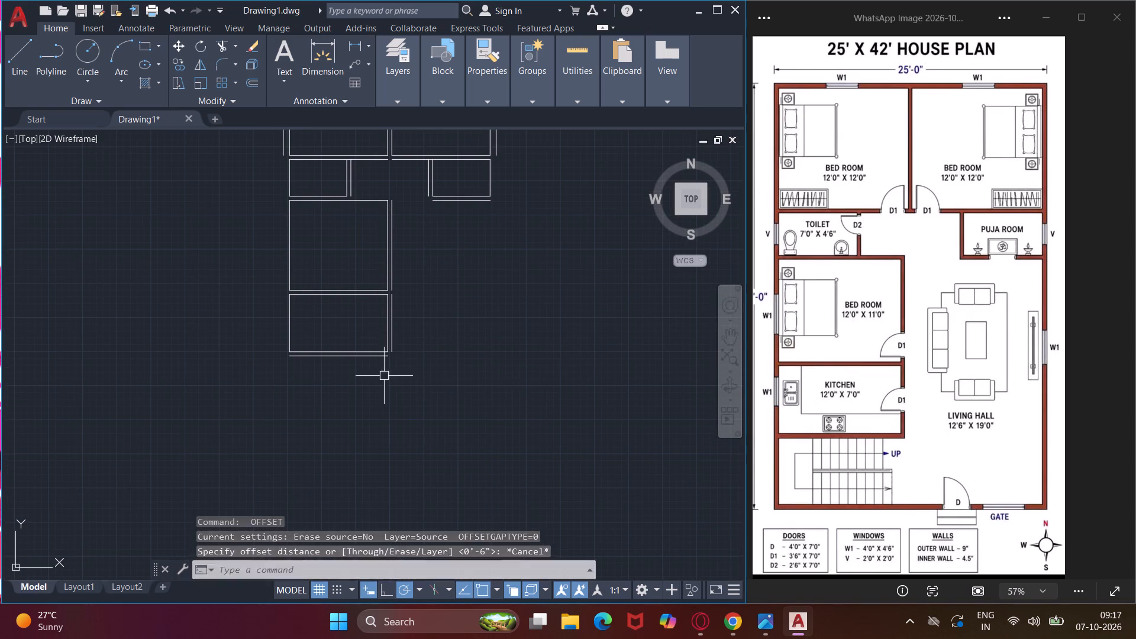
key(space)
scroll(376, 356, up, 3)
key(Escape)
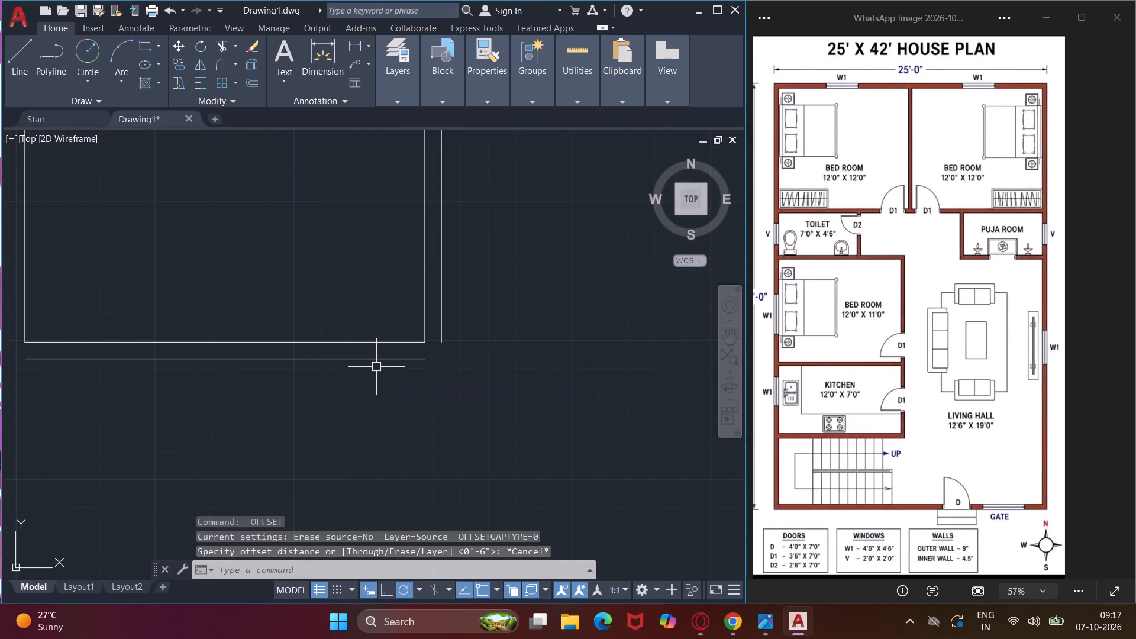
Delete the offset line just beneath the kitchen's bottom line.
click(372, 361)
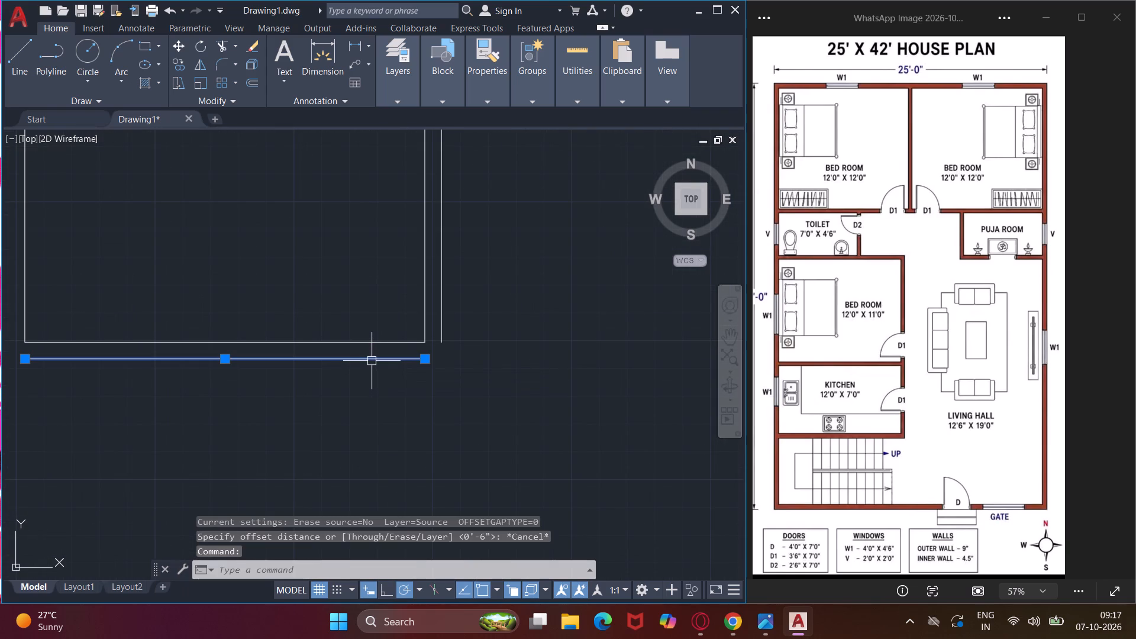
key(Delete)
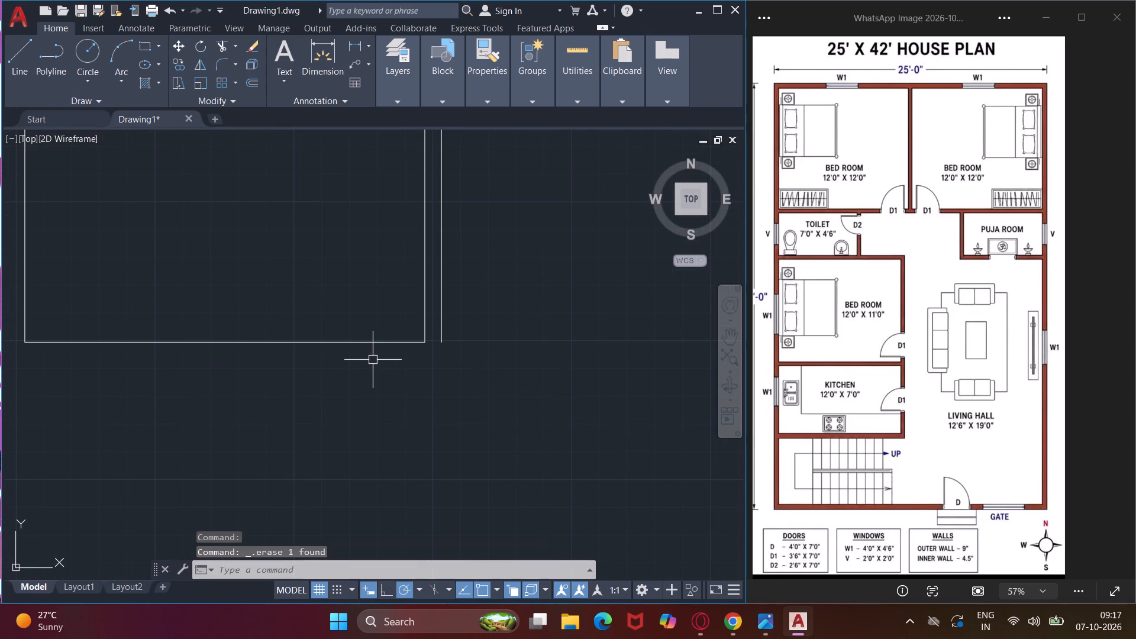
Start a new Offset for the kitchen's bottom wall.
text(o)
key(space)
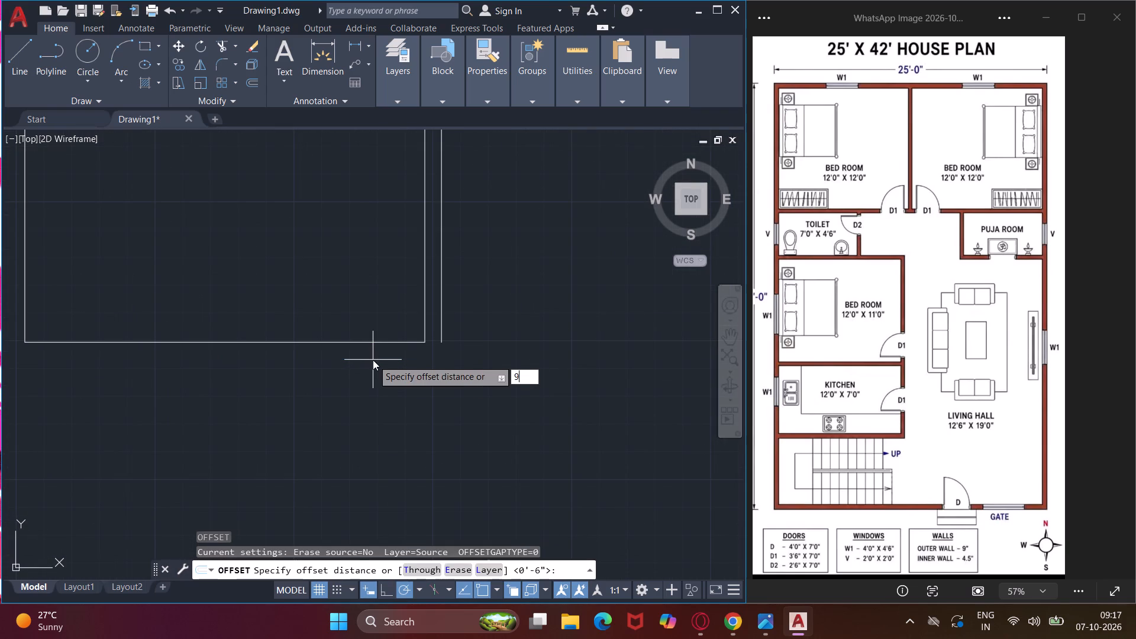
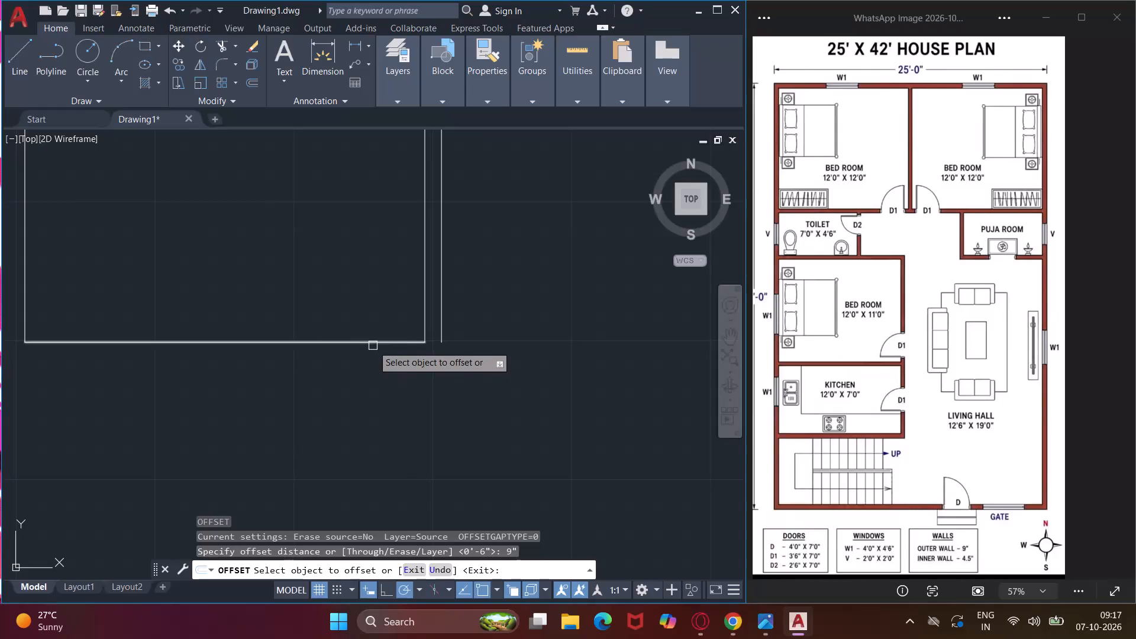
Offset the kitchen's bottom line, the kitchen's left line and the lower bedroom's left line 9" outward.
click(373, 346)
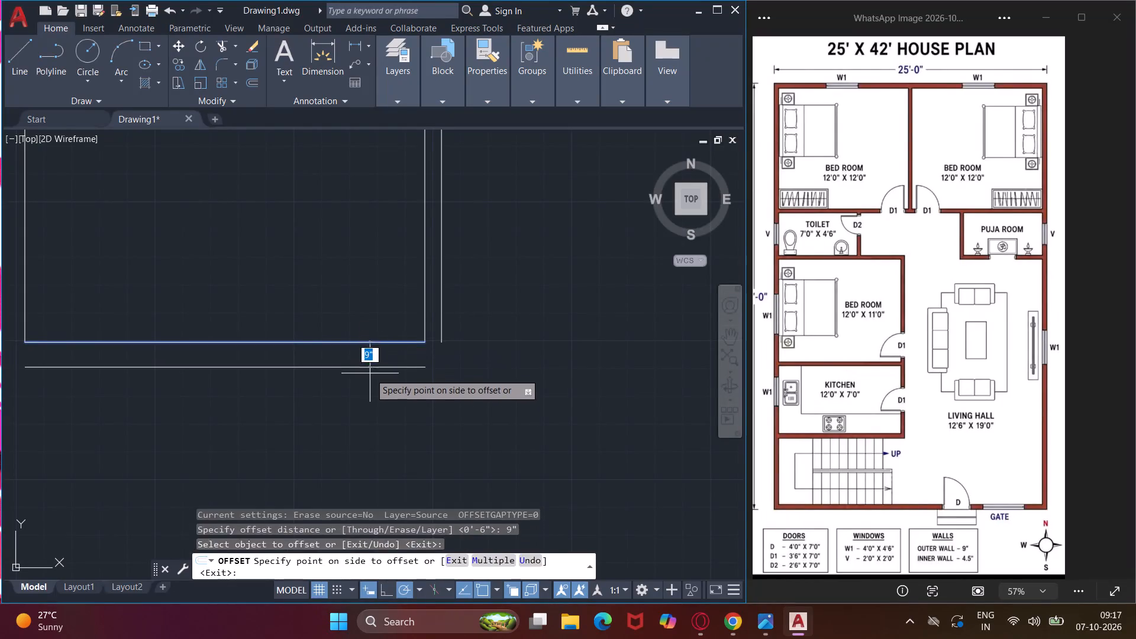
click(370, 373)
scroll(395, 396, down, 1)
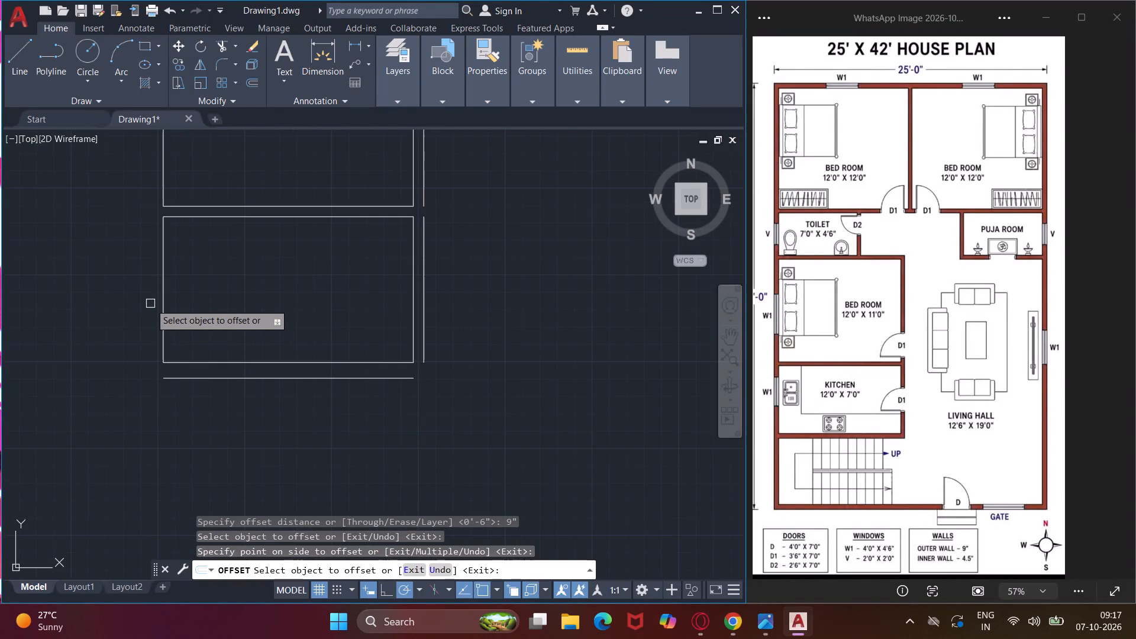
click(164, 311)
click(125, 304)
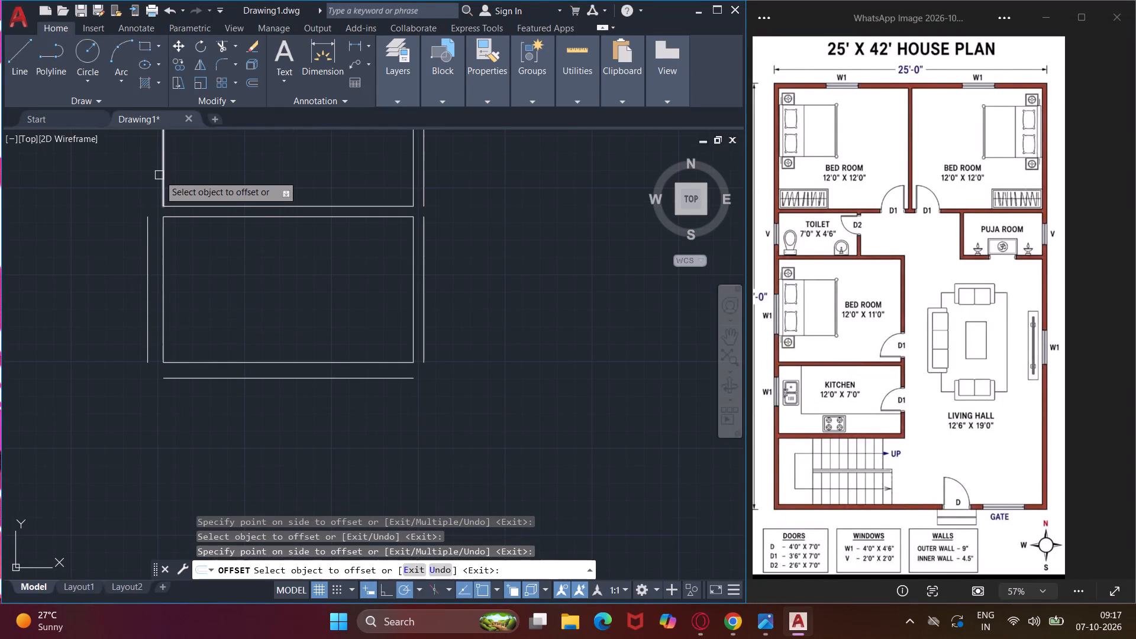
click(164, 174)
click(126, 183)
Offset the toilet's left line and the puja room's right line 9" outward.
middle_drag(126, 183, 140, 224)
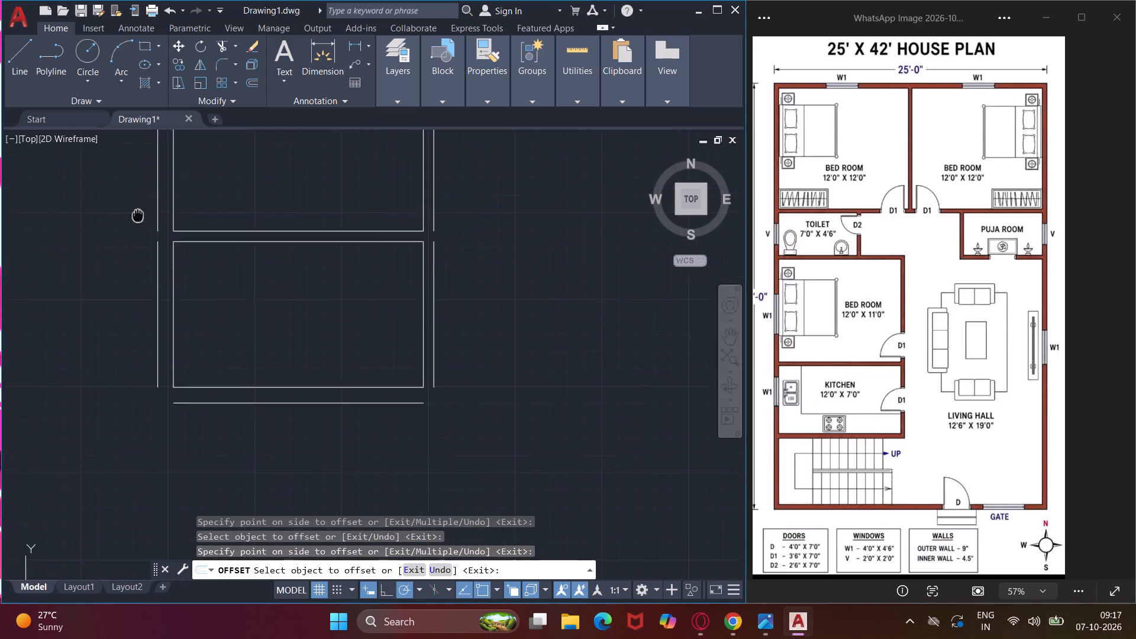
middle_drag(140, 224, 175, 433)
scroll(175, 433, down, 2)
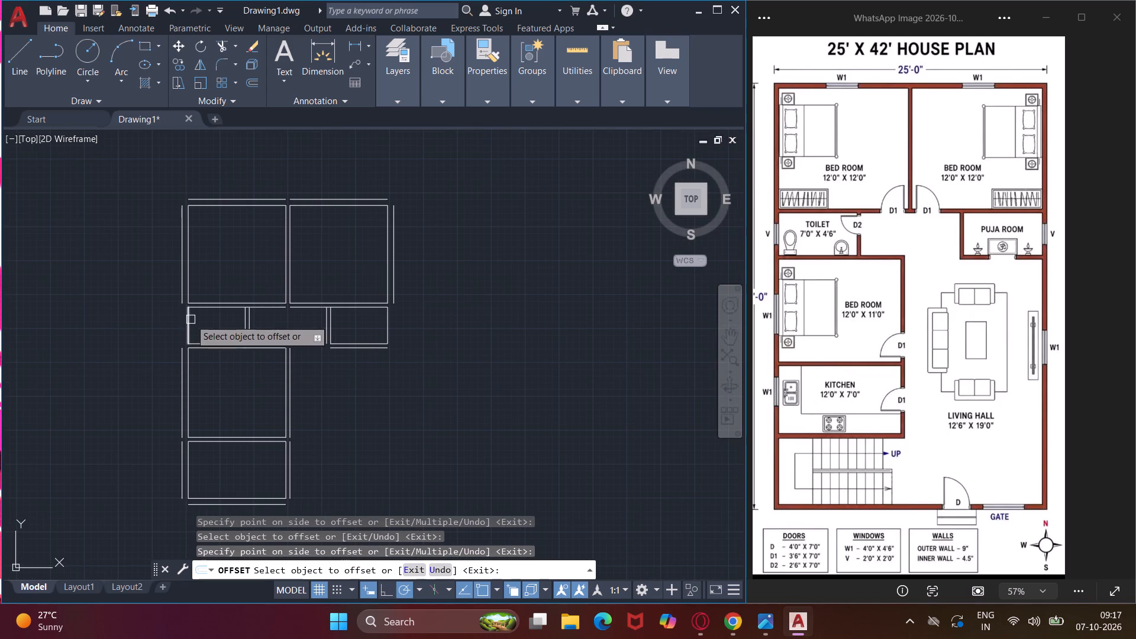
click(191, 319)
click(166, 319)
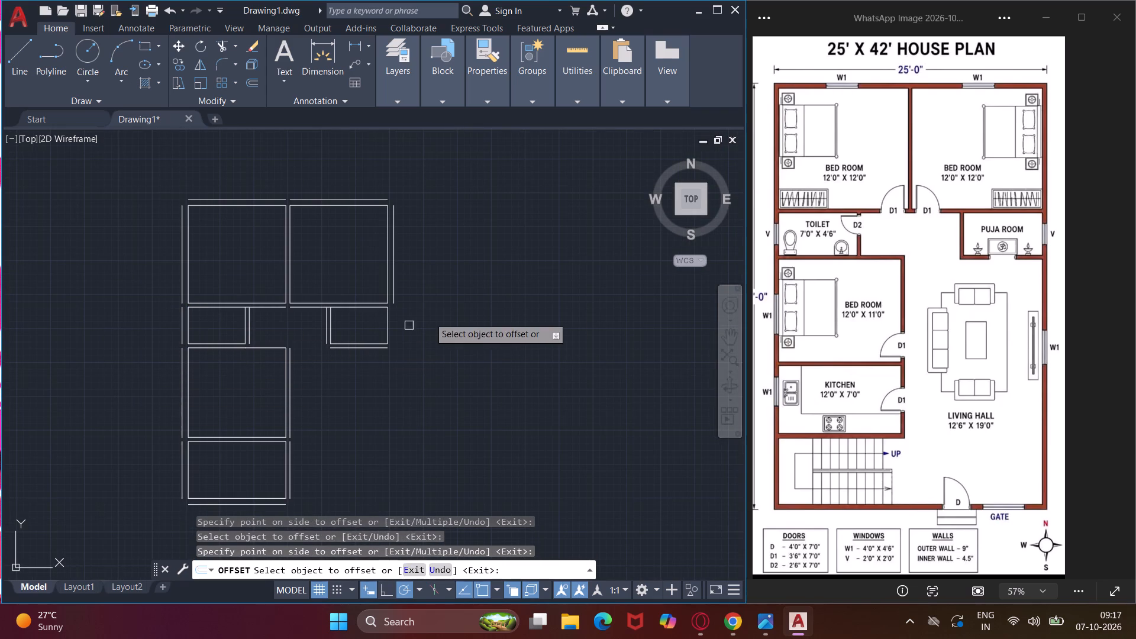
click(387, 323)
click(410, 325)
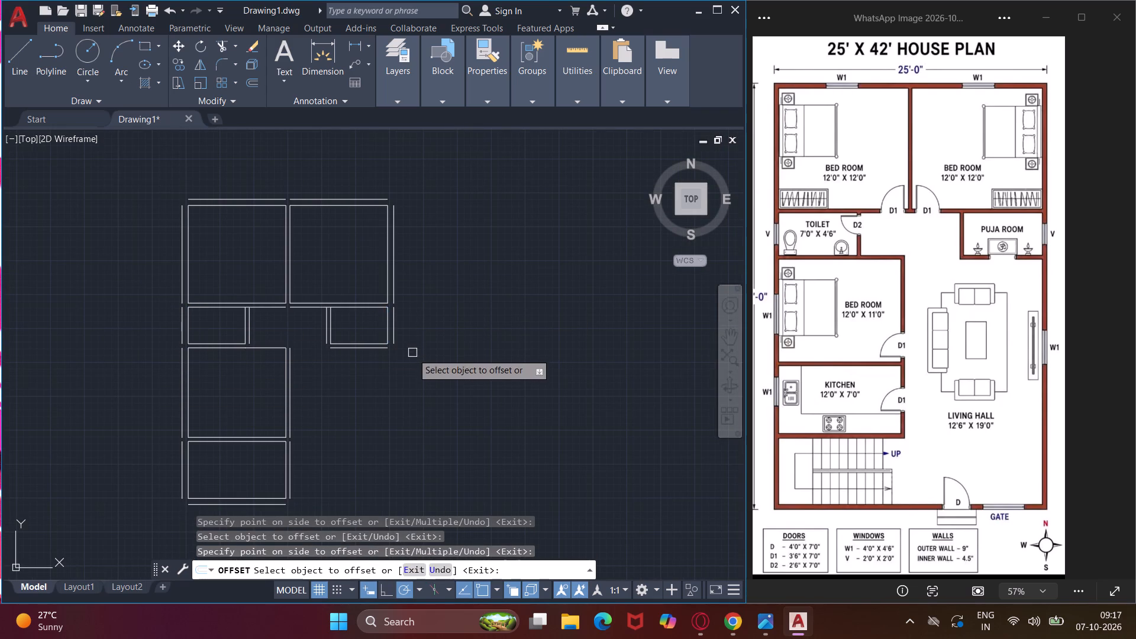
middle_drag(412, 360, 427, 239)
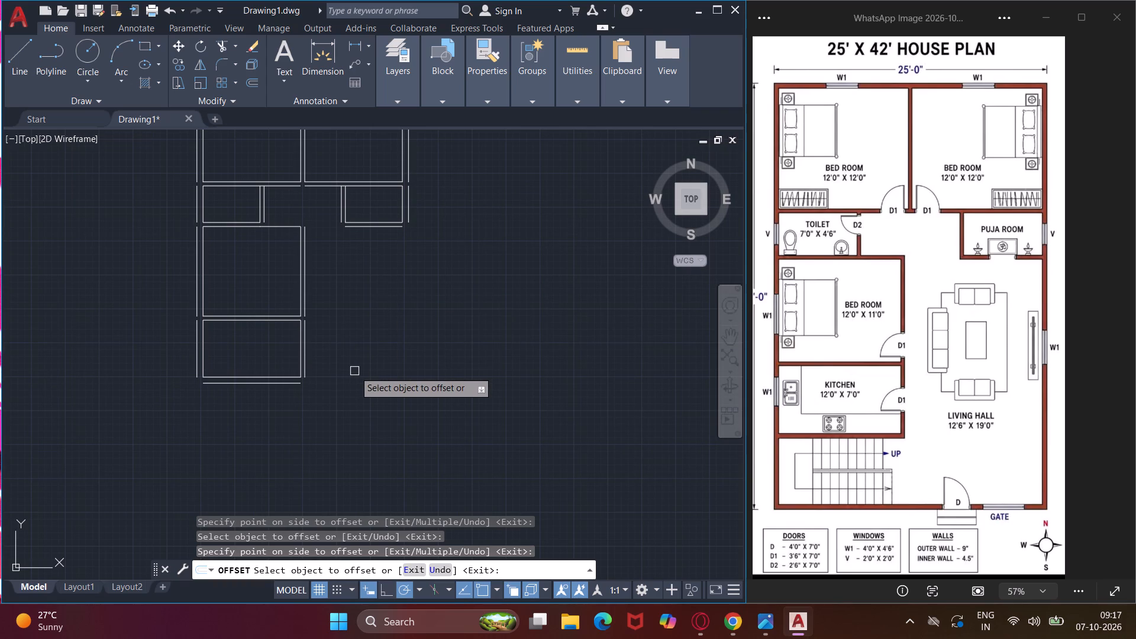
key(Escape)
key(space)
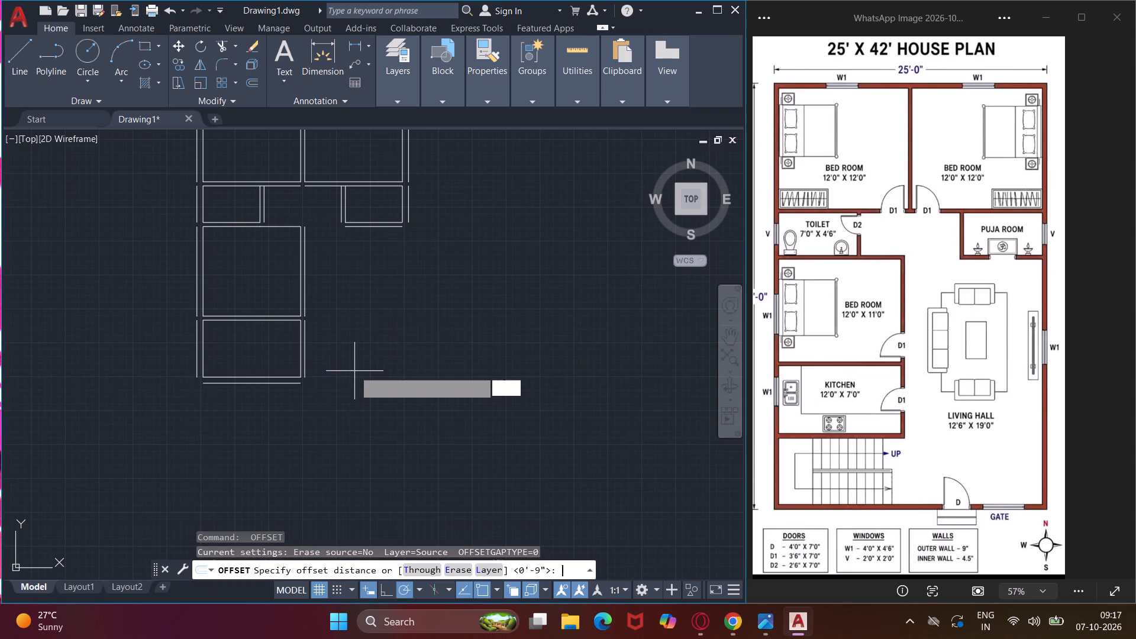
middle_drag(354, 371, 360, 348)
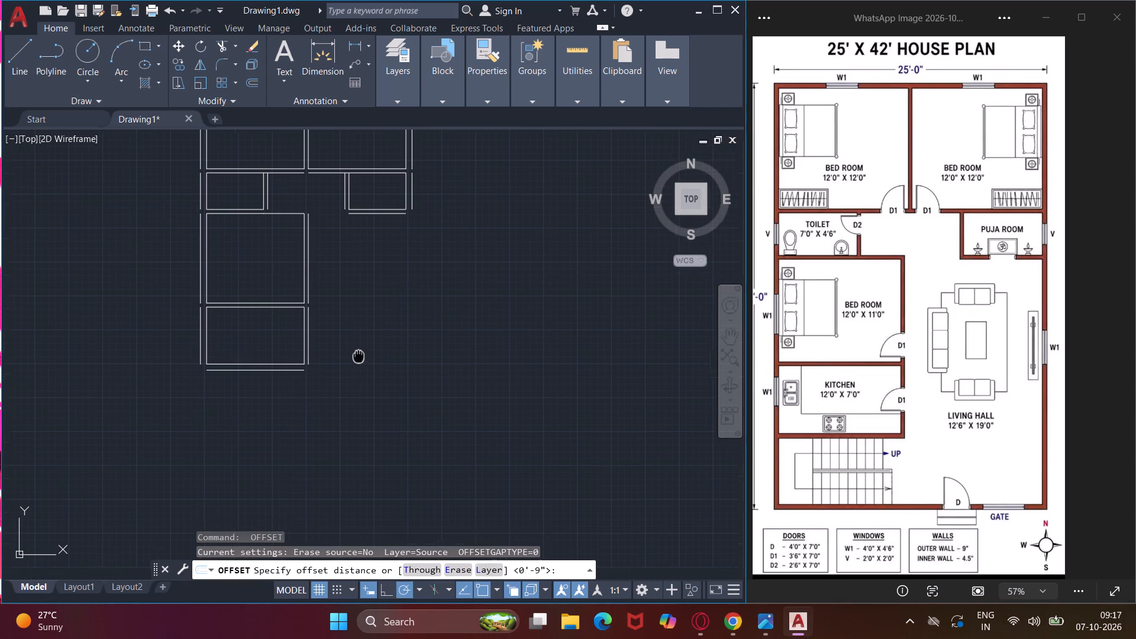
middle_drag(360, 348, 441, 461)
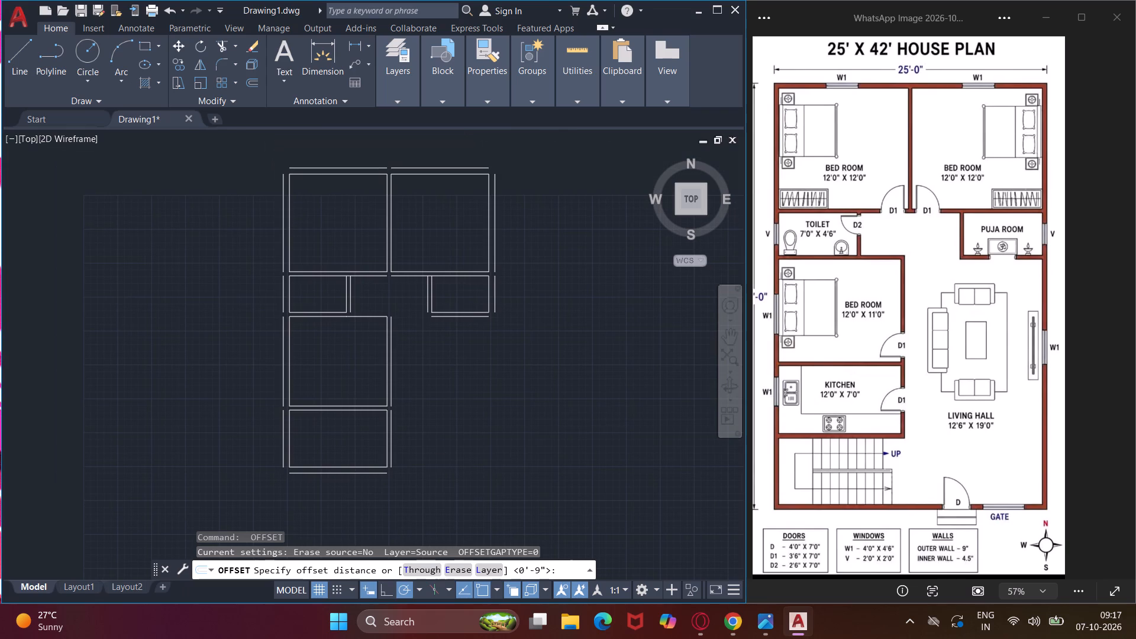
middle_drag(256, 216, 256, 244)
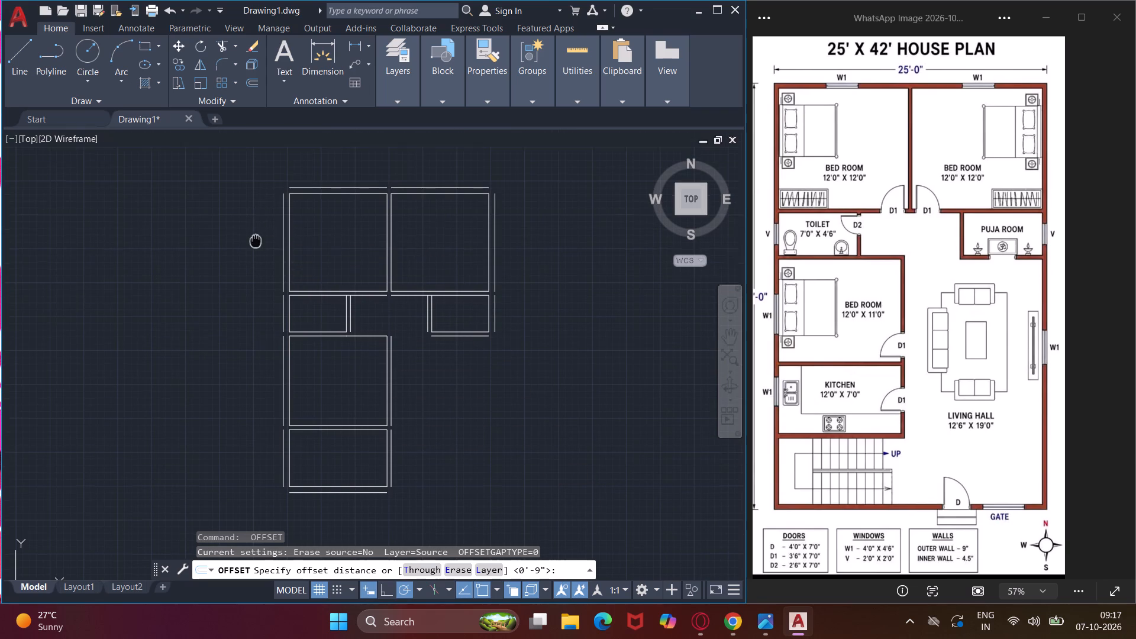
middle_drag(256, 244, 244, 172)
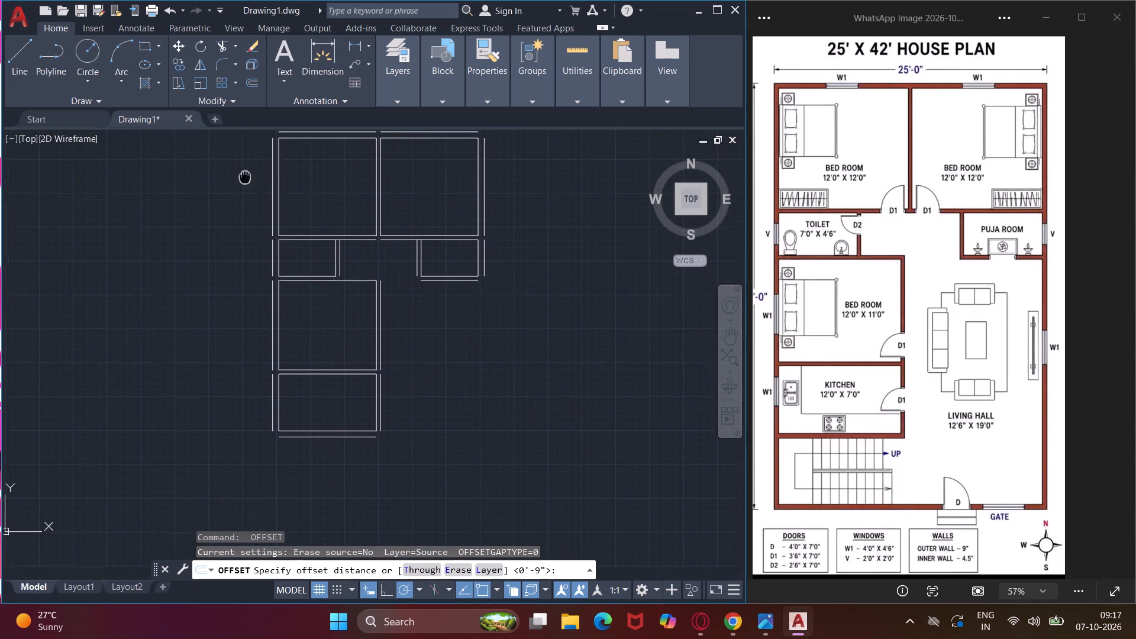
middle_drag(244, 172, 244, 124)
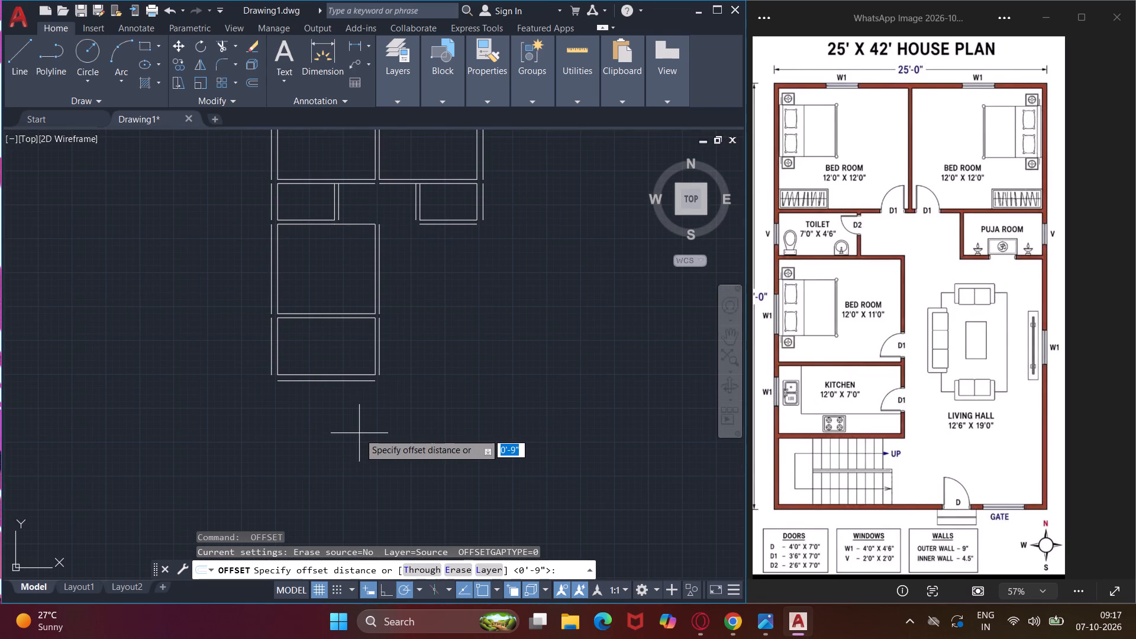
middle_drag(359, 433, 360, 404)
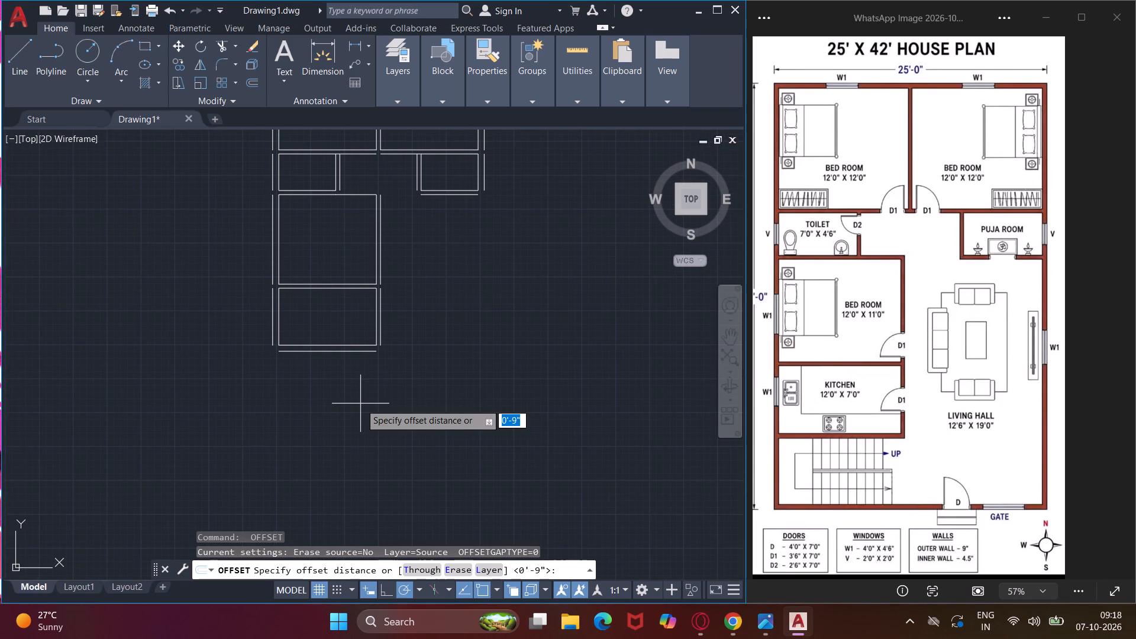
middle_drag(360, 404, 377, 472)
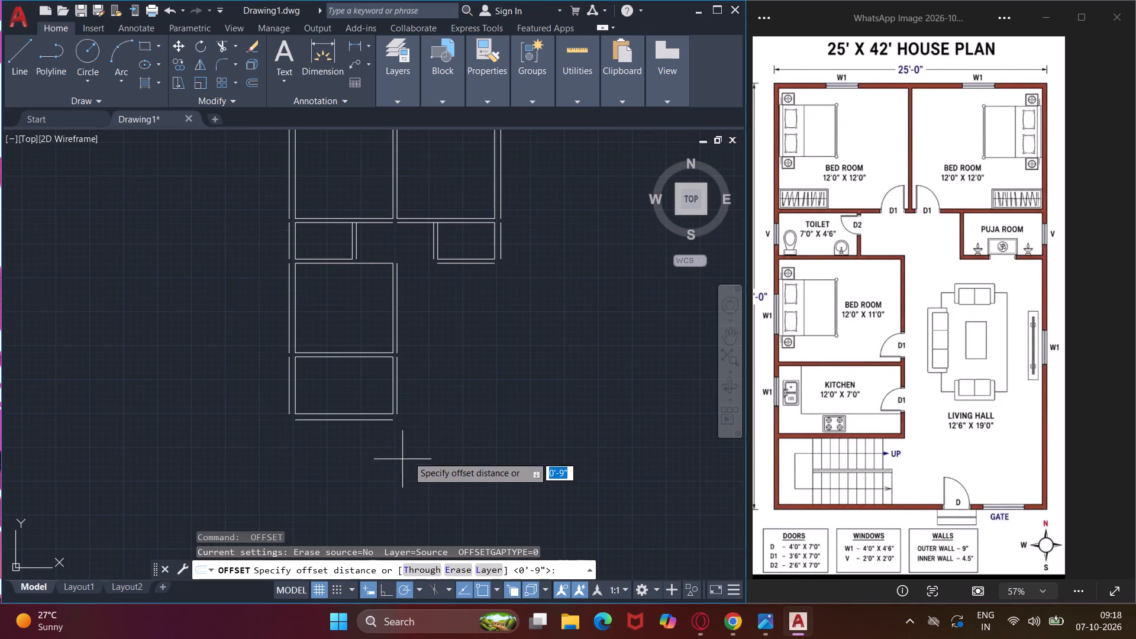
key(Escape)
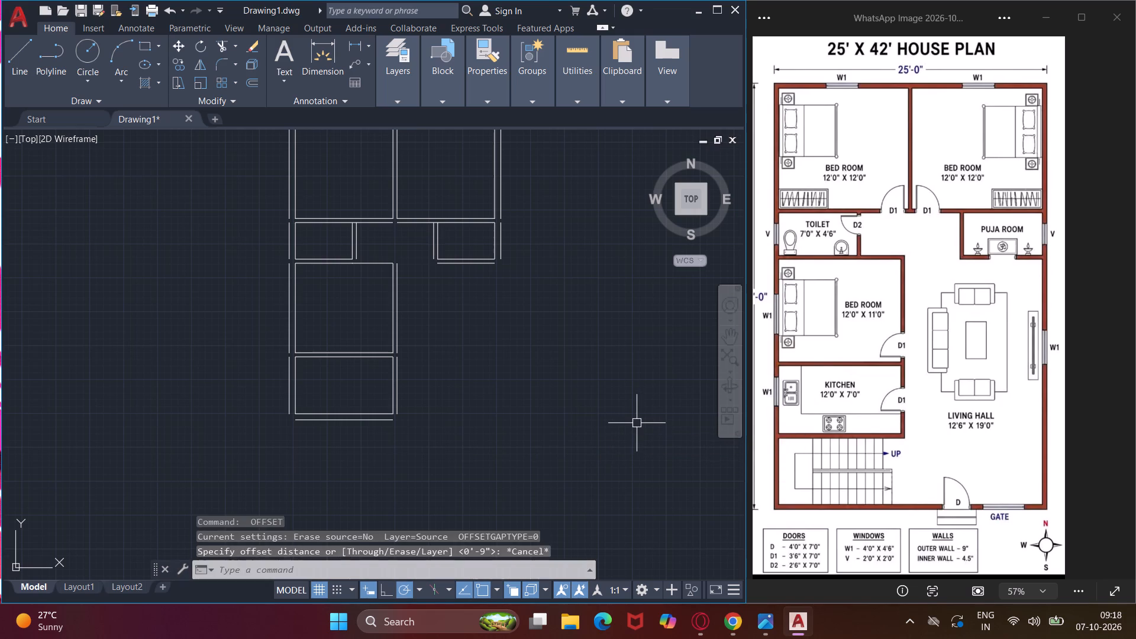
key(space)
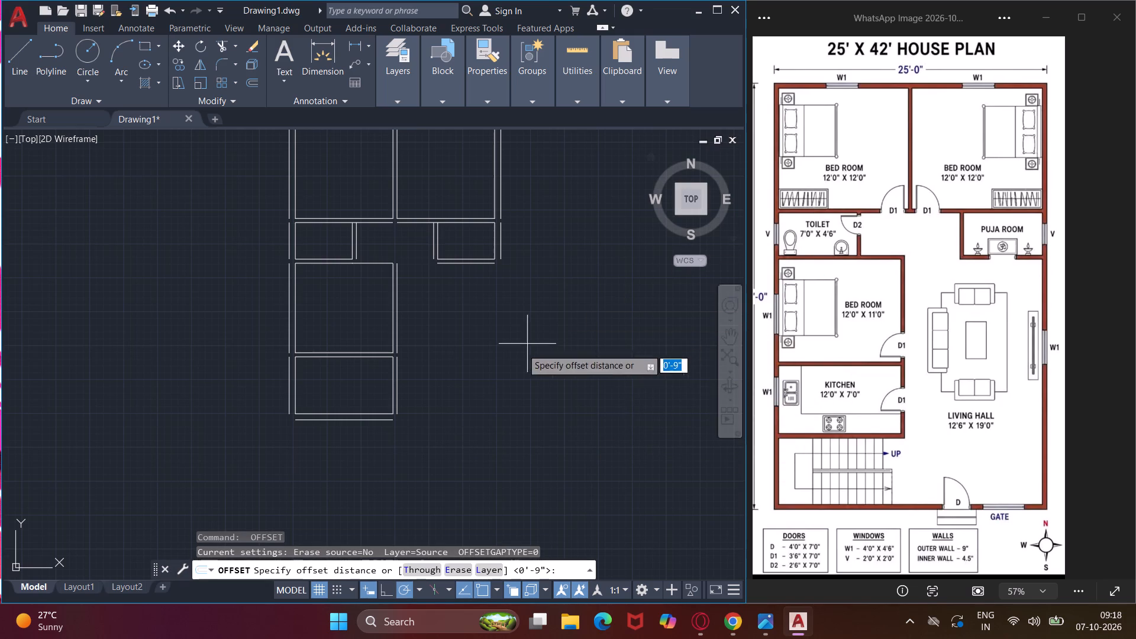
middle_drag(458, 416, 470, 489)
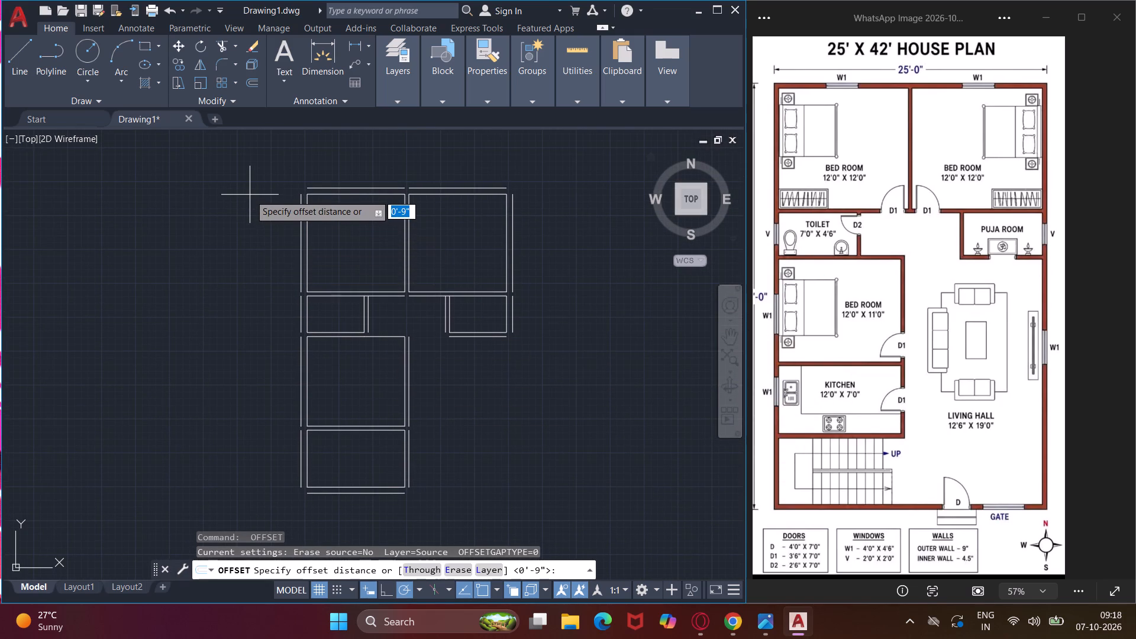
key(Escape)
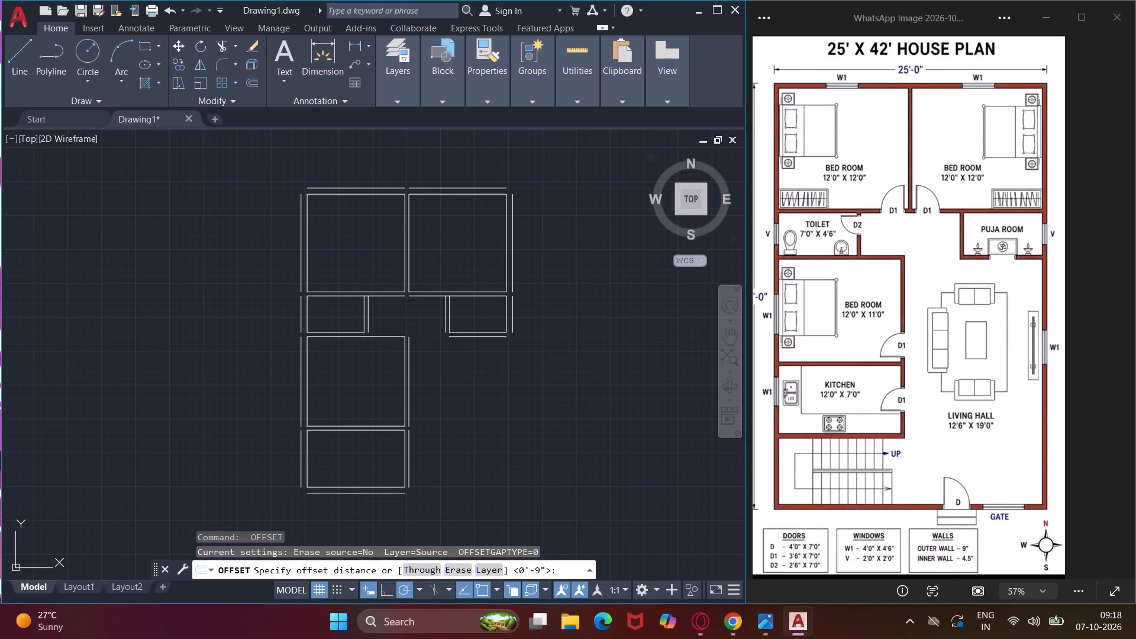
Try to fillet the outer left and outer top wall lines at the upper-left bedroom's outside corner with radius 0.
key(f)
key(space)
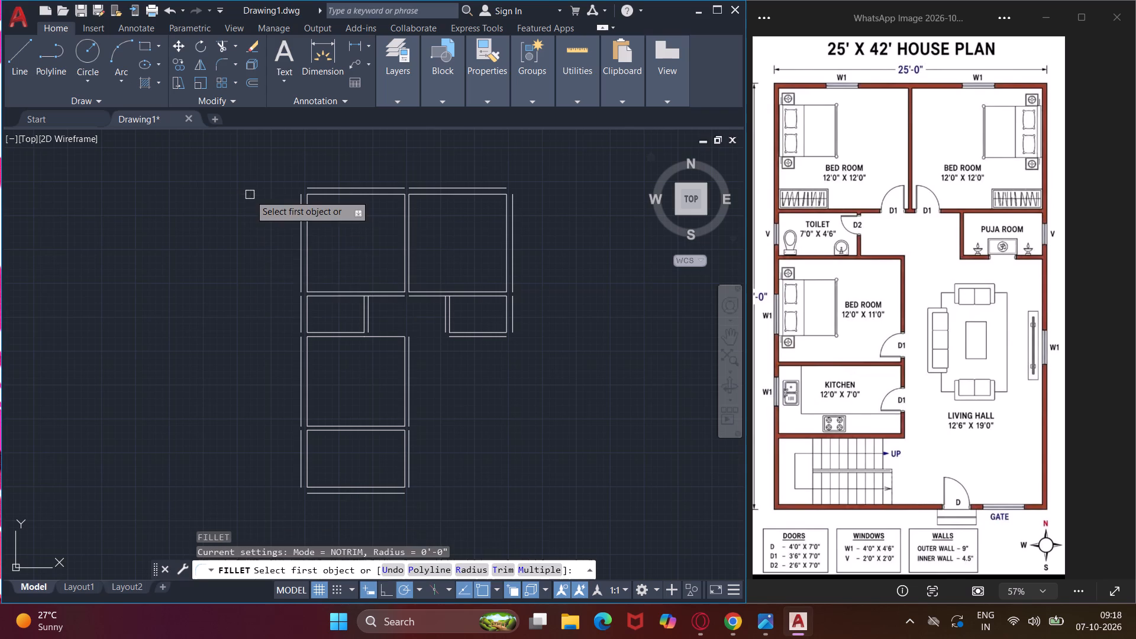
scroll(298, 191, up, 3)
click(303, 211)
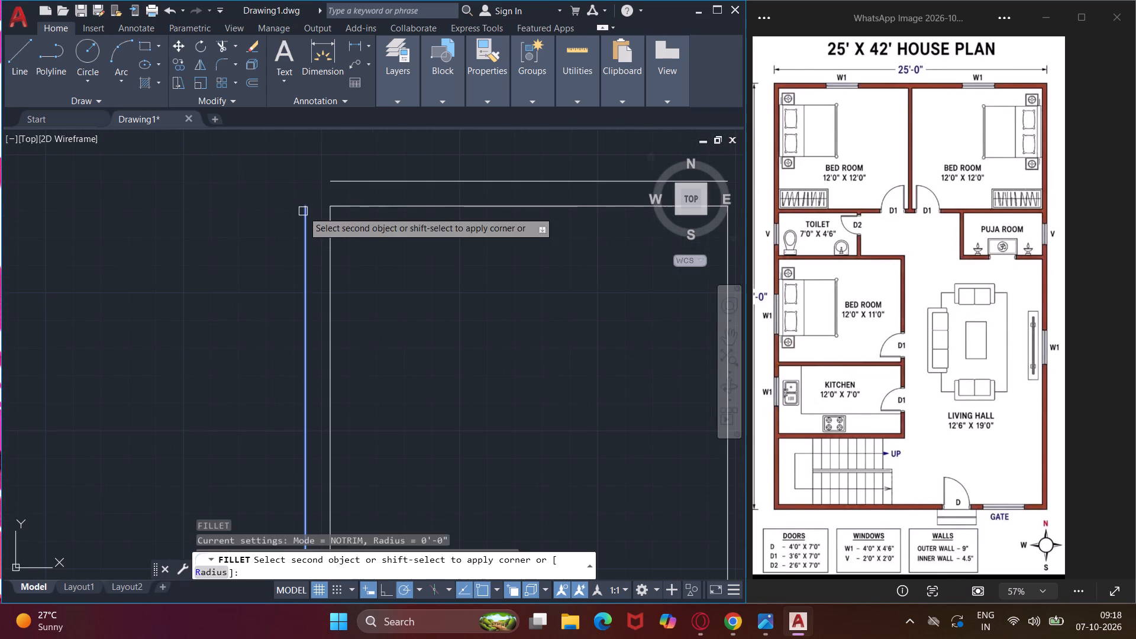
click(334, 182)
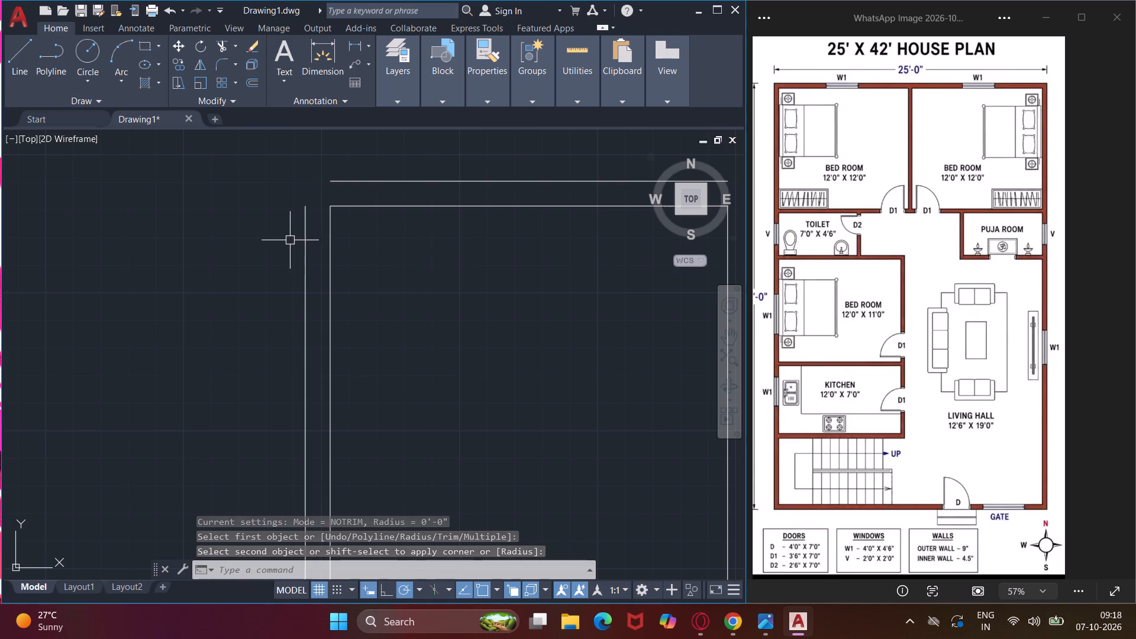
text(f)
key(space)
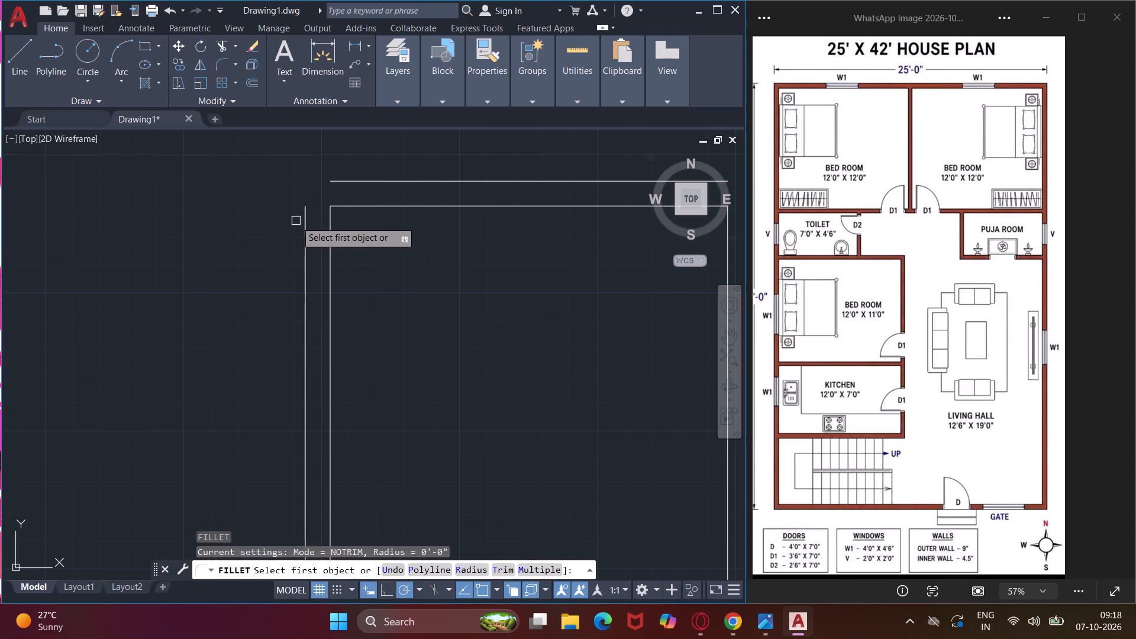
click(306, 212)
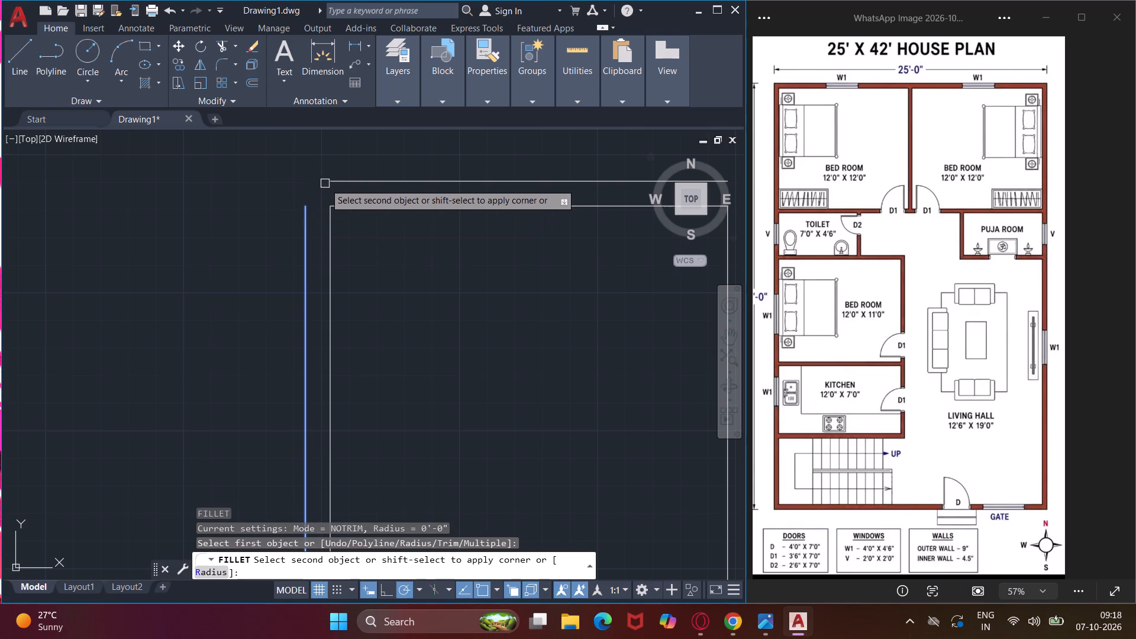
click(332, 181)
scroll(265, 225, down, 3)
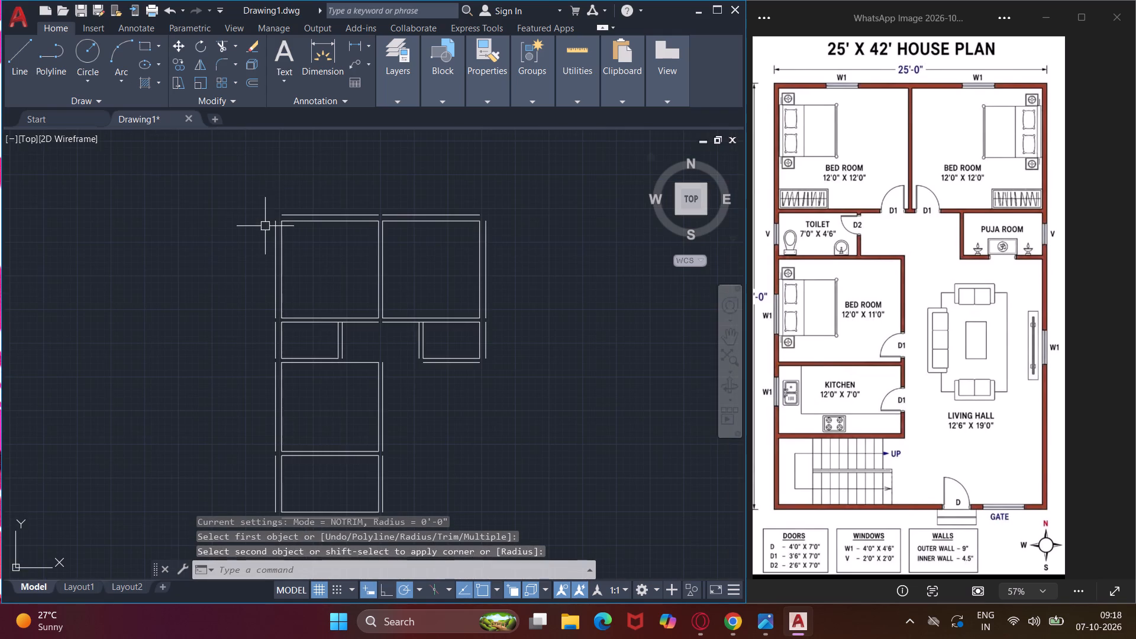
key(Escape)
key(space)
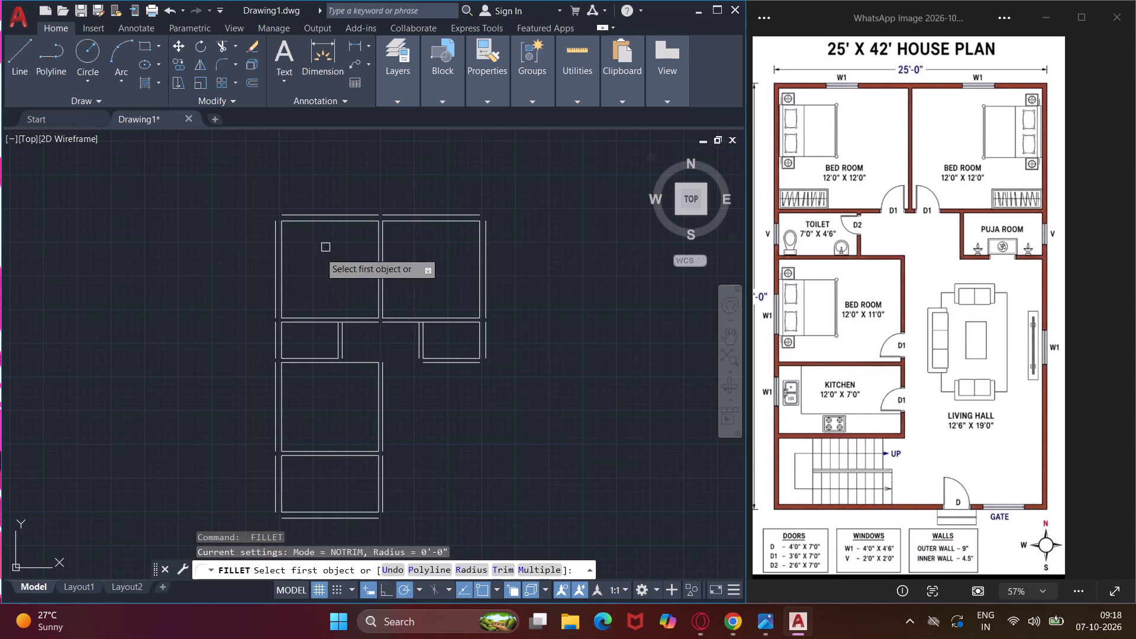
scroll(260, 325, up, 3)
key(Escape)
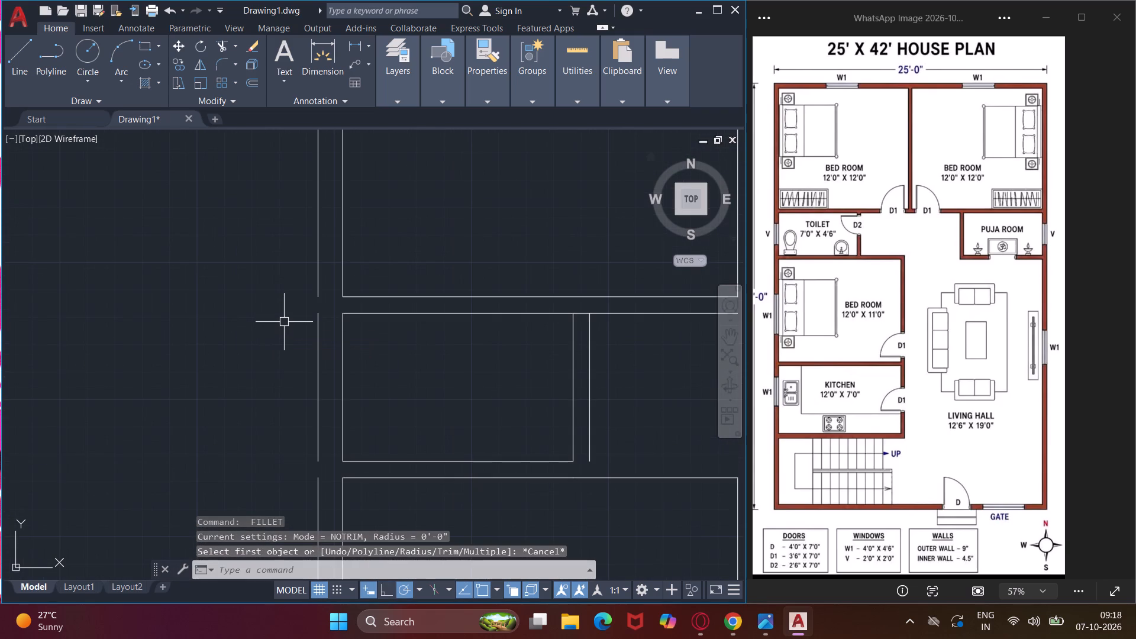
Join the outer left wall lines of the upper-left bedroom, the toilet and the lower bedroom into one line.
click(318, 269)
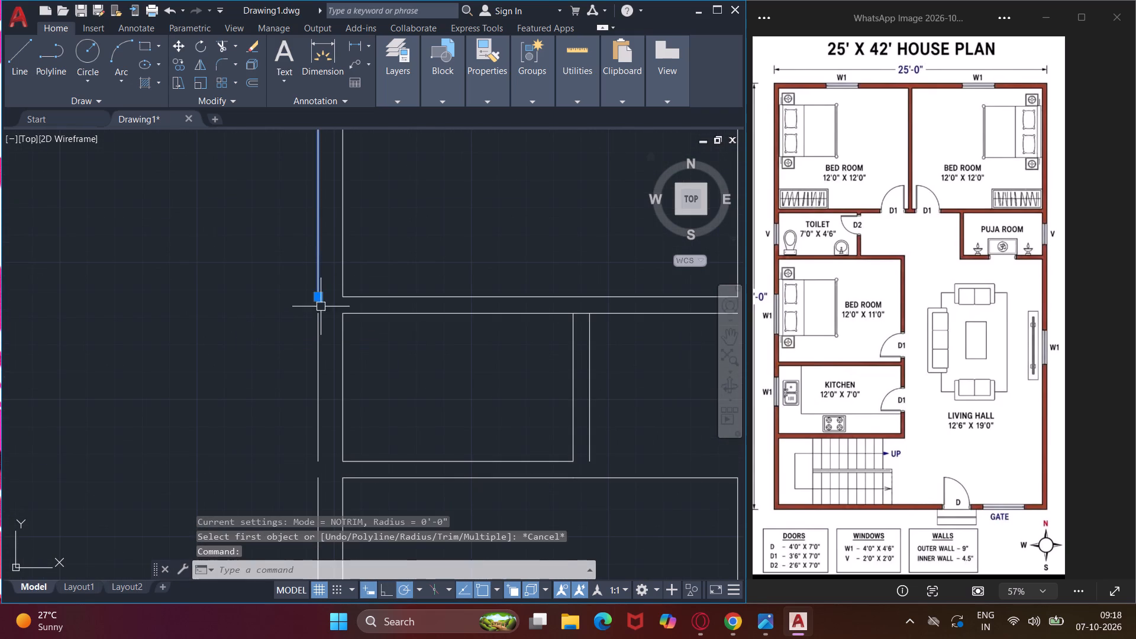
click(319, 333)
text(j)
key(space)
scroll(314, 333, down, 2)
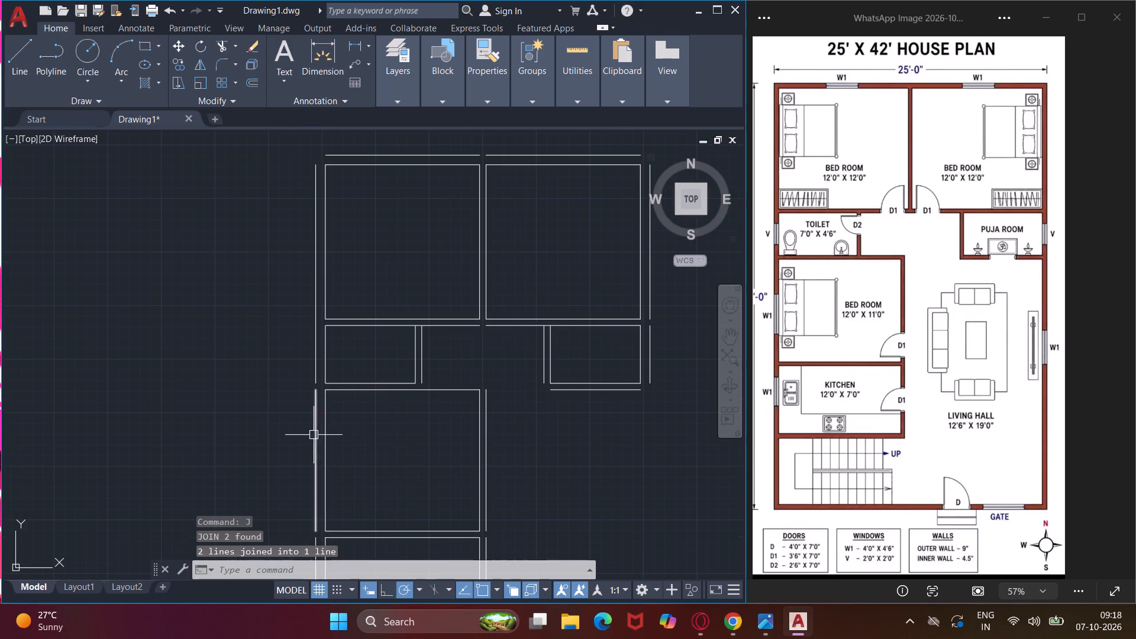
click(311, 439)
click(316, 367)
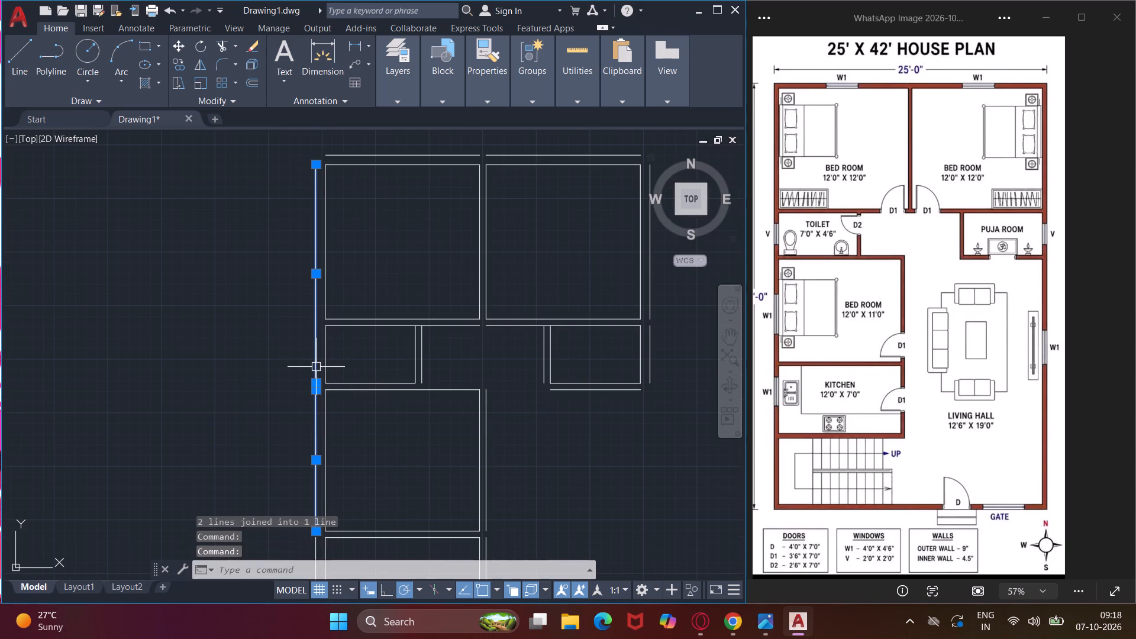
text(j)
key(space)
Join the outer left wall line of the rooms above with the kitchen's outer left line into one line.
scroll(288, 373, down, 1)
middle_drag(288, 373, 295, 244)
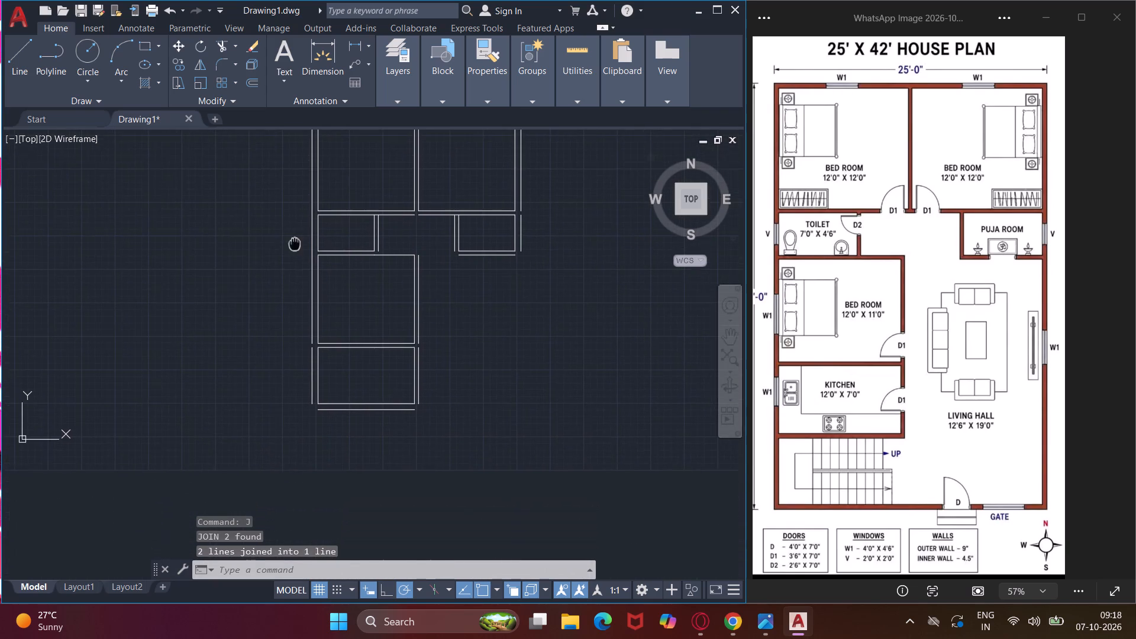
scroll(291, 382, up, 2)
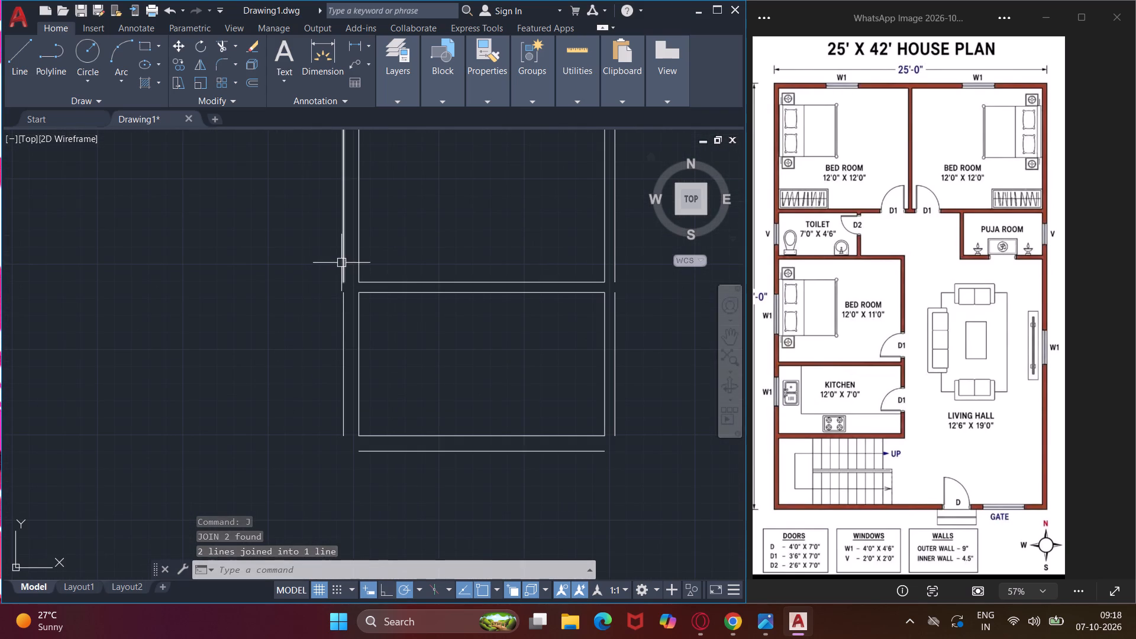
click(341, 262)
click(344, 333)
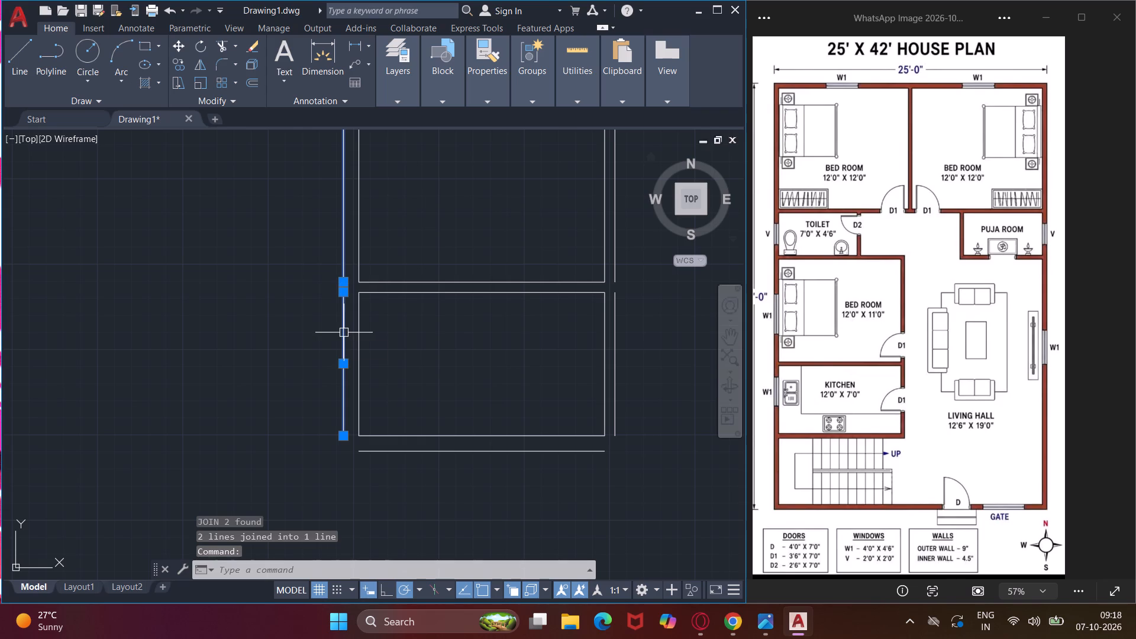
key(j)
key(space)
Join the outer top wall lines of the two upper bedrooms into one line.
middle_drag(276, 299, 258, 386)
scroll(269, 364, down, 2)
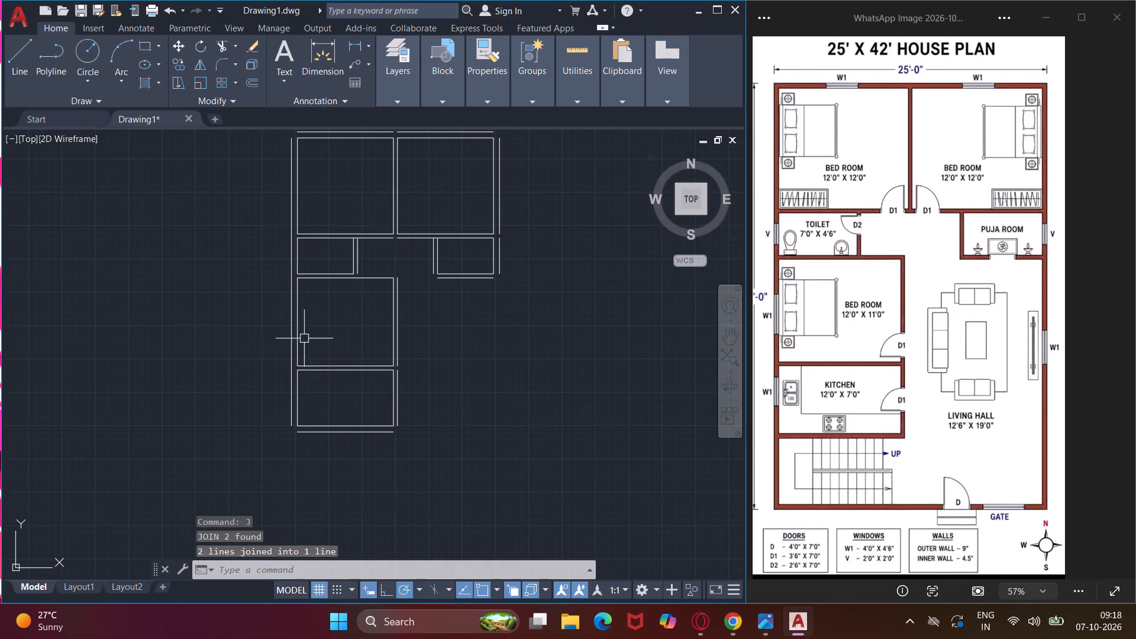
middle_drag(383, 189, 360, 344)
scroll(350, 275, up, 2)
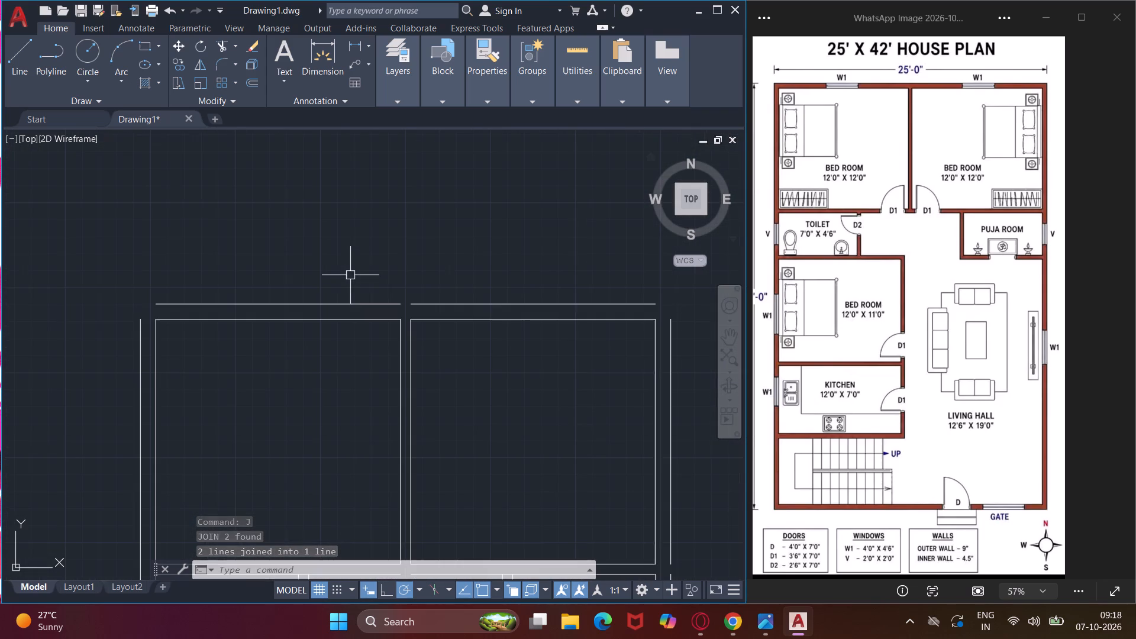
click(364, 308)
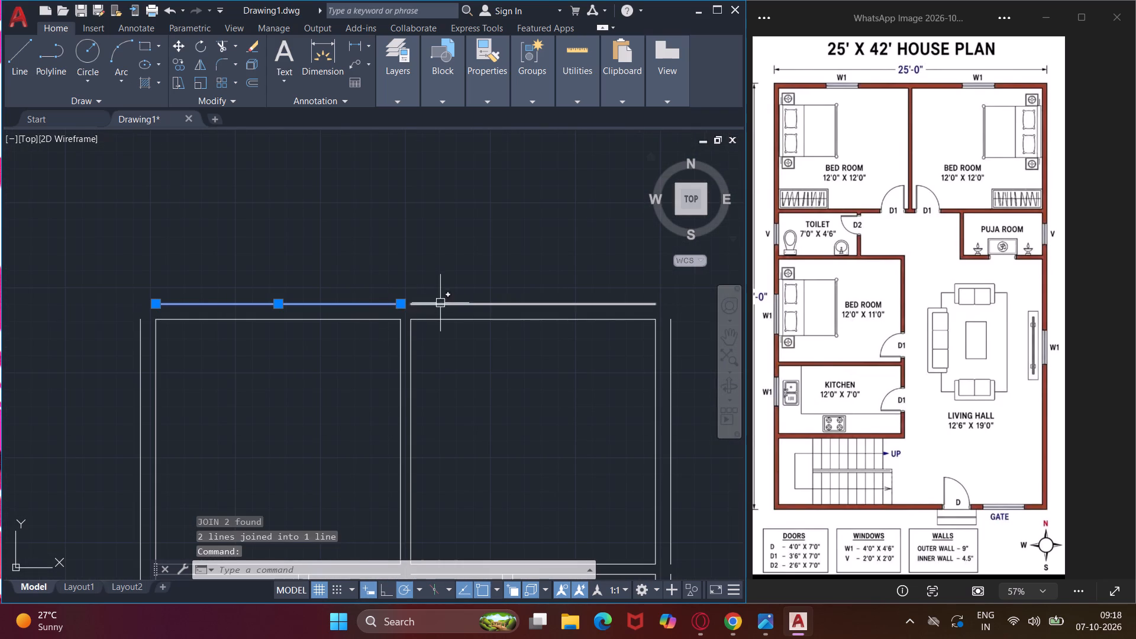
click(440, 302)
text(j)
key(space)
Join the outer right wall lines of the upper-right bedroom and the puja room into one line.
scroll(341, 261, down, 1)
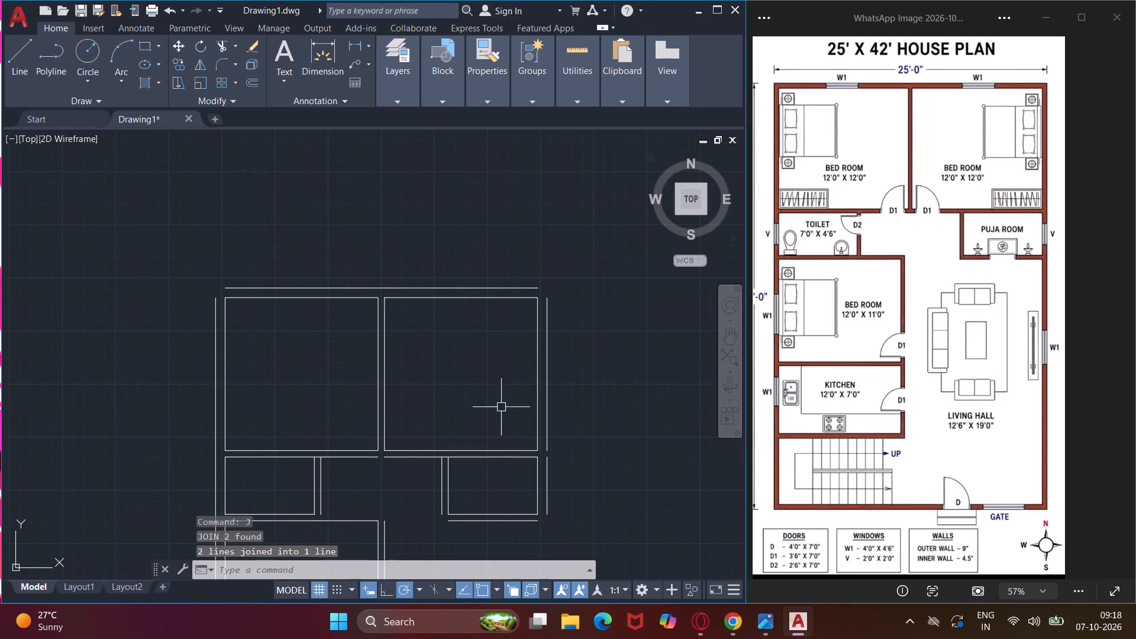
click(550, 435)
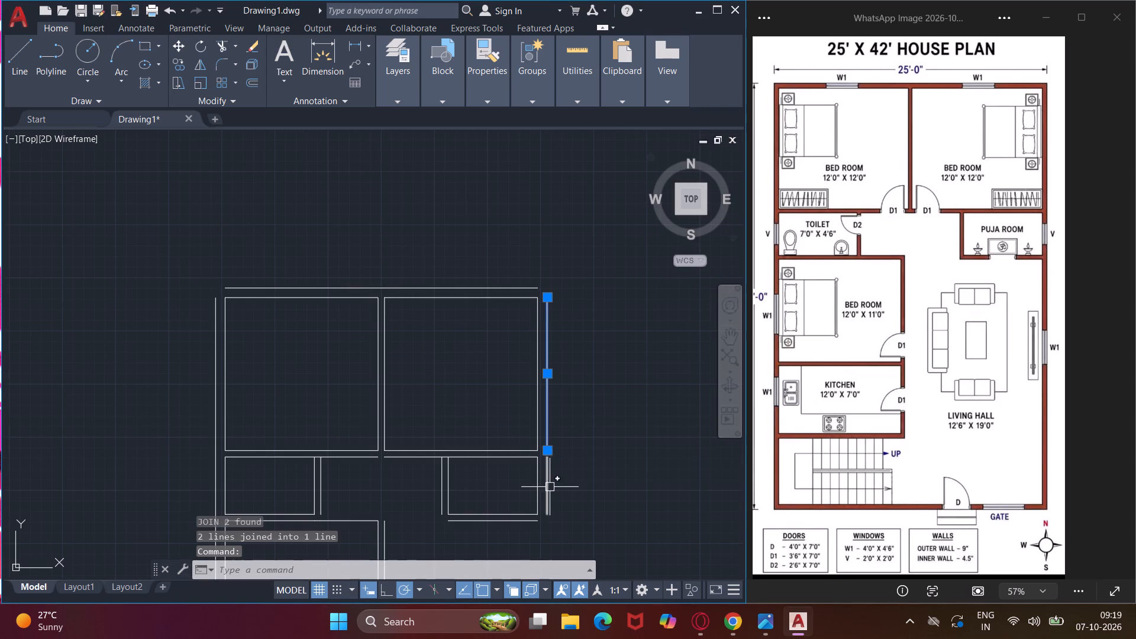
click(546, 489)
text(j)
key(space)
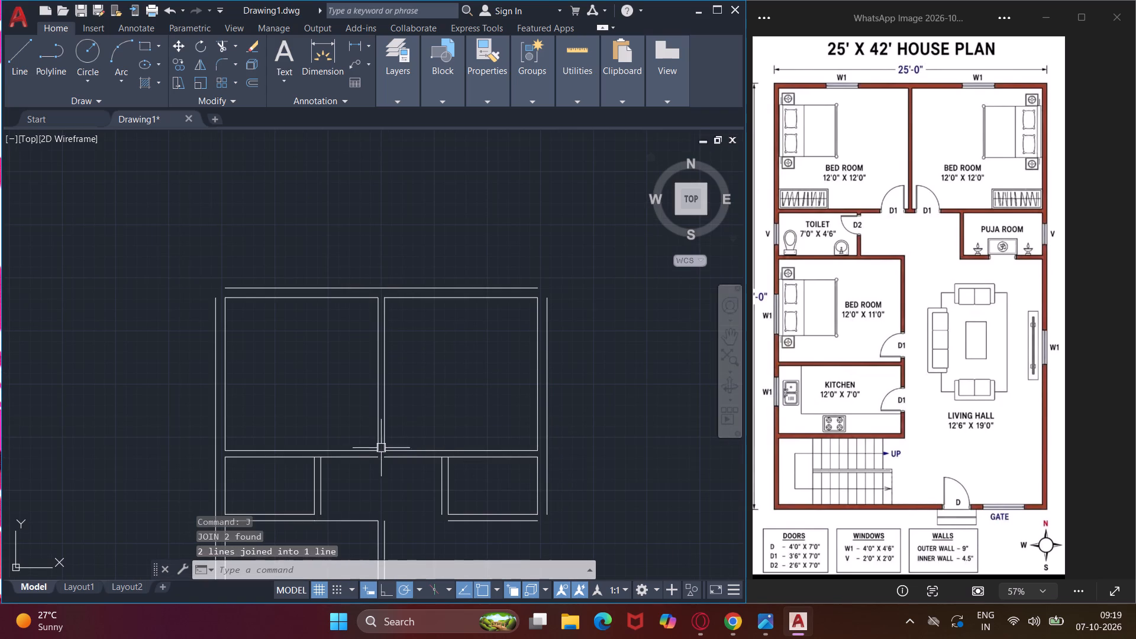
Join the two lower wall lines beneath the upper bedrooms, along the toilet and puja room tops, into one line.
scroll(355, 469, up, 2)
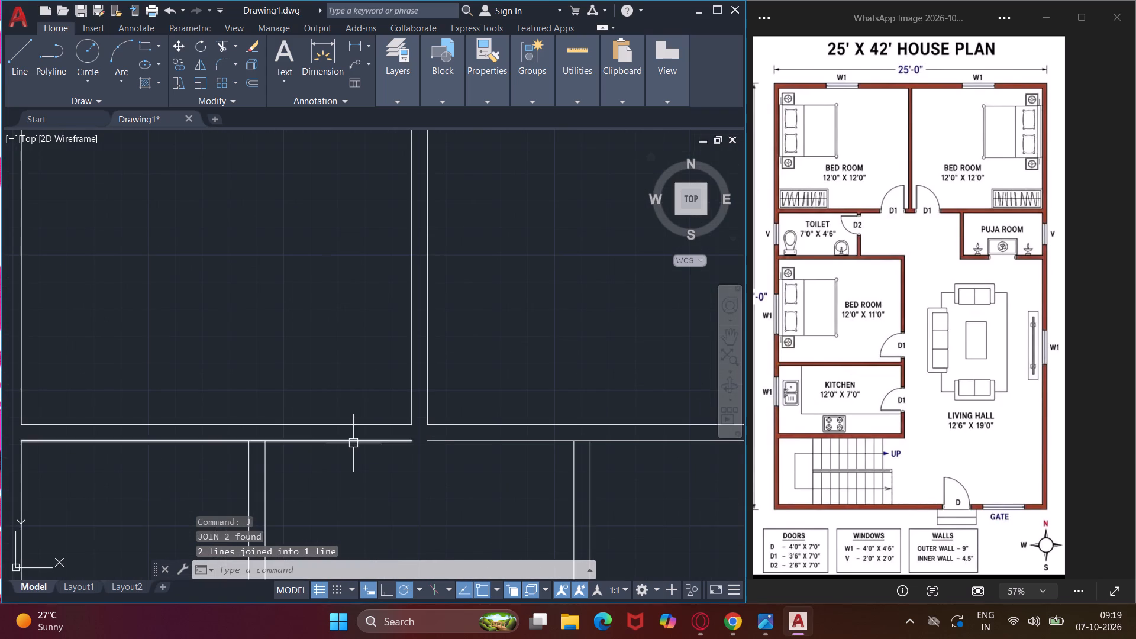
click(353, 442)
click(448, 442)
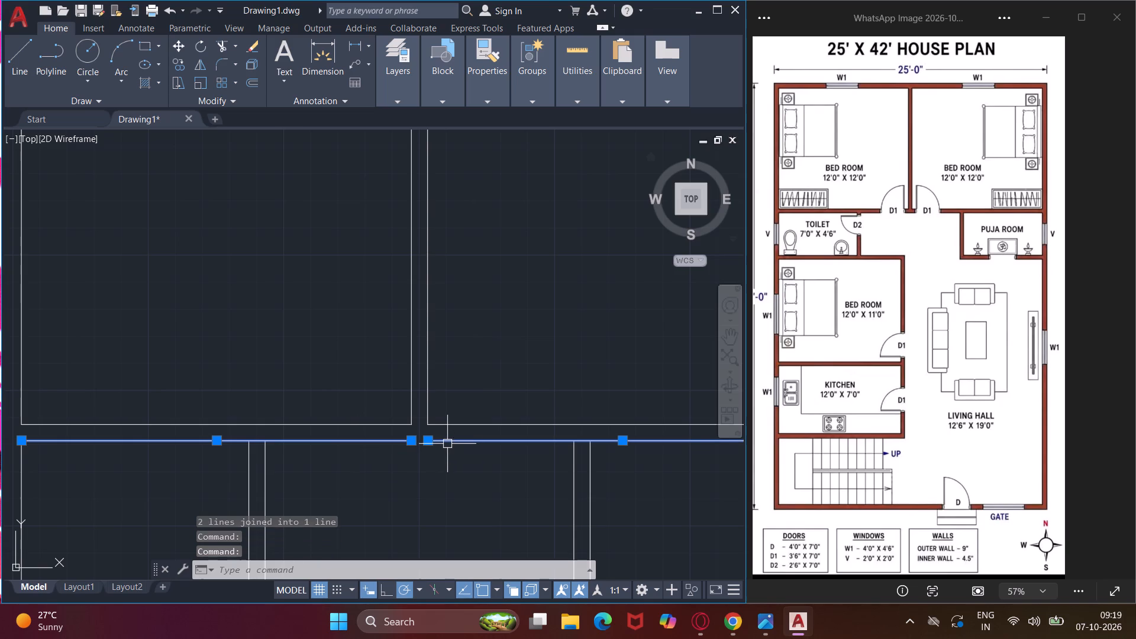
text(j)
key(space)
Offset the lower bedroom's top line 6" upward toward the toilet.
middle_drag(403, 461, 443, 312)
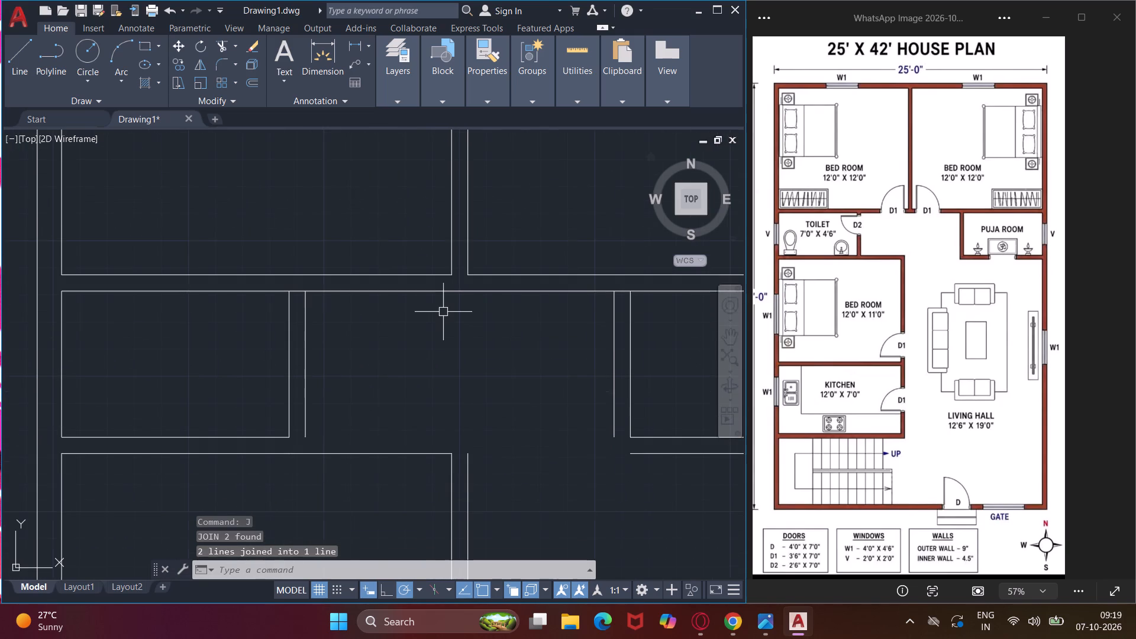
scroll(448, 333, down, 1)
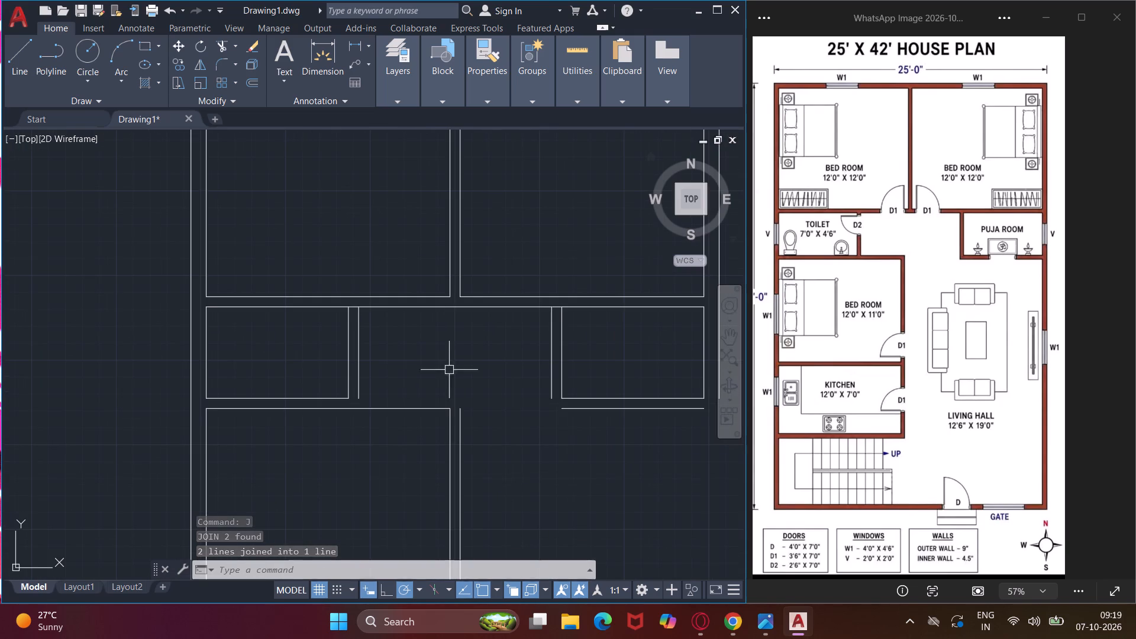
middle_drag(452, 362, 483, 296)
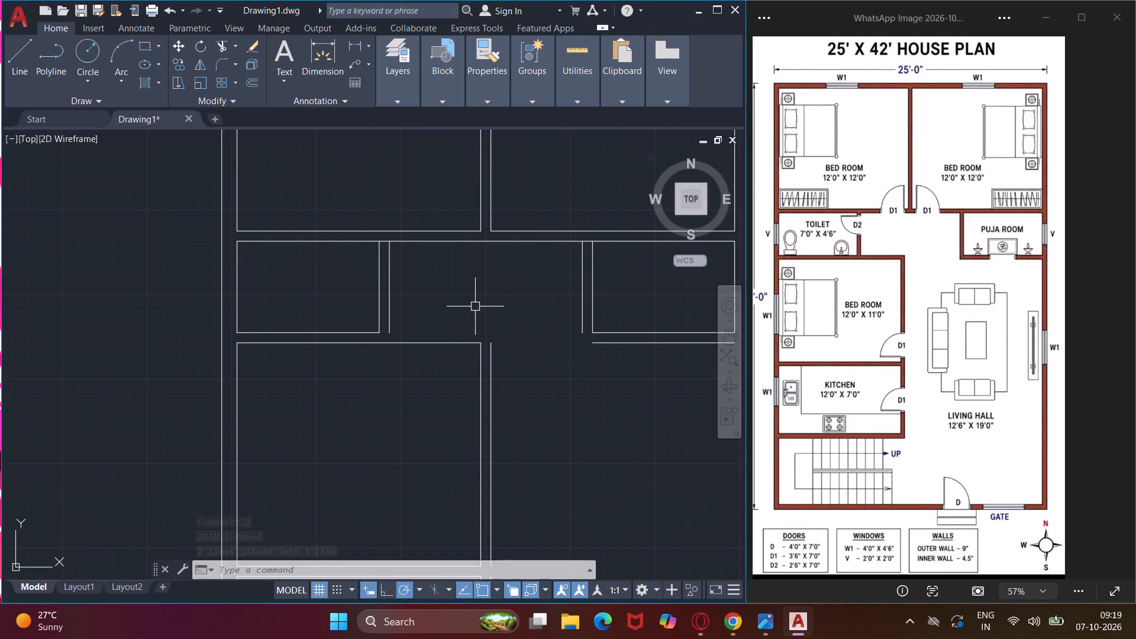
key(Escape)
key(space)
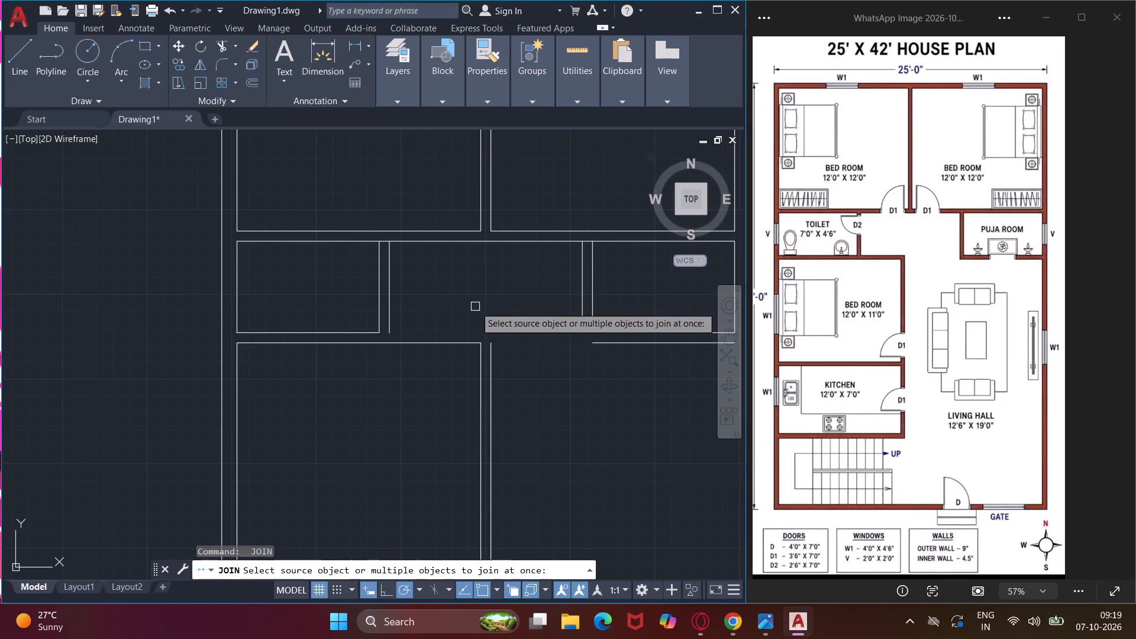
key(Escape)
text(o)
key(space)
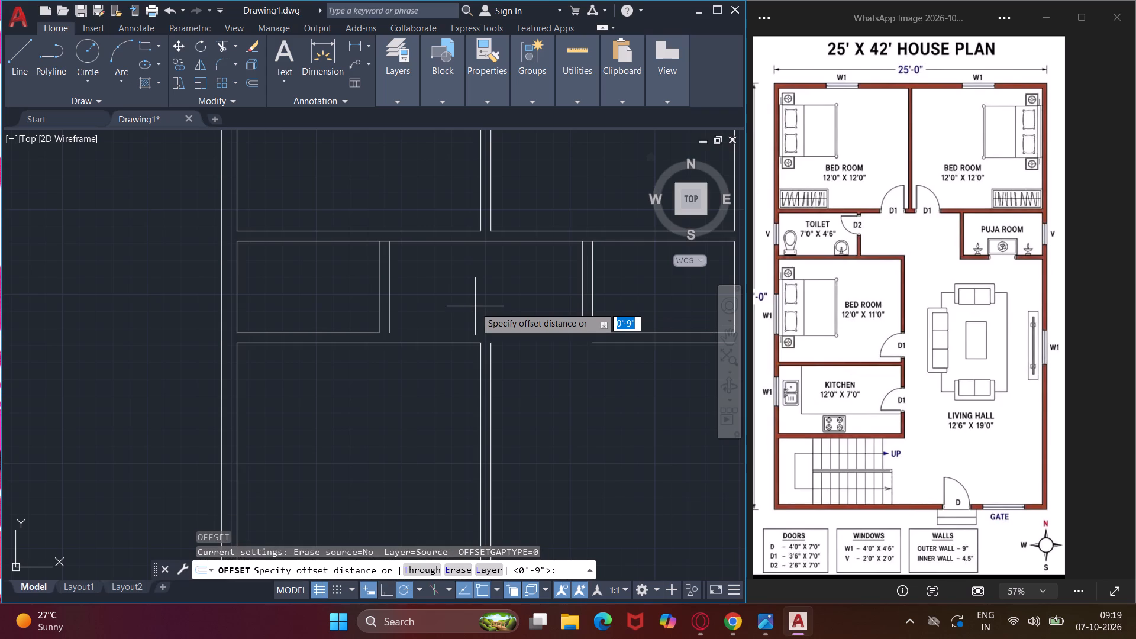
text(6")
key(Return)
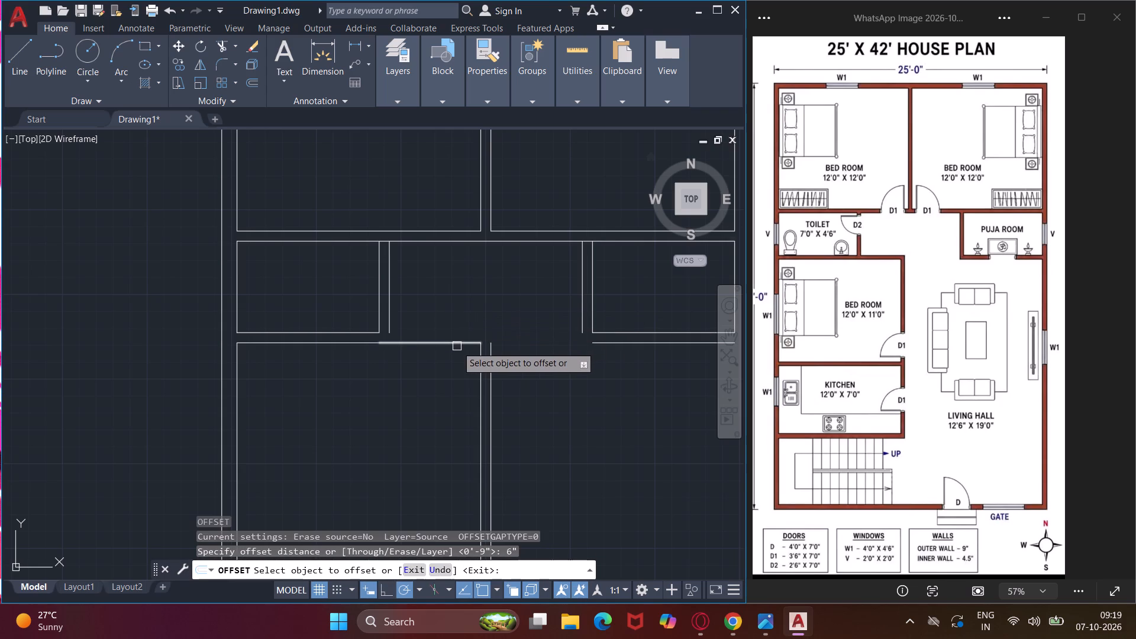
click(457, 346)
click(455, 316)
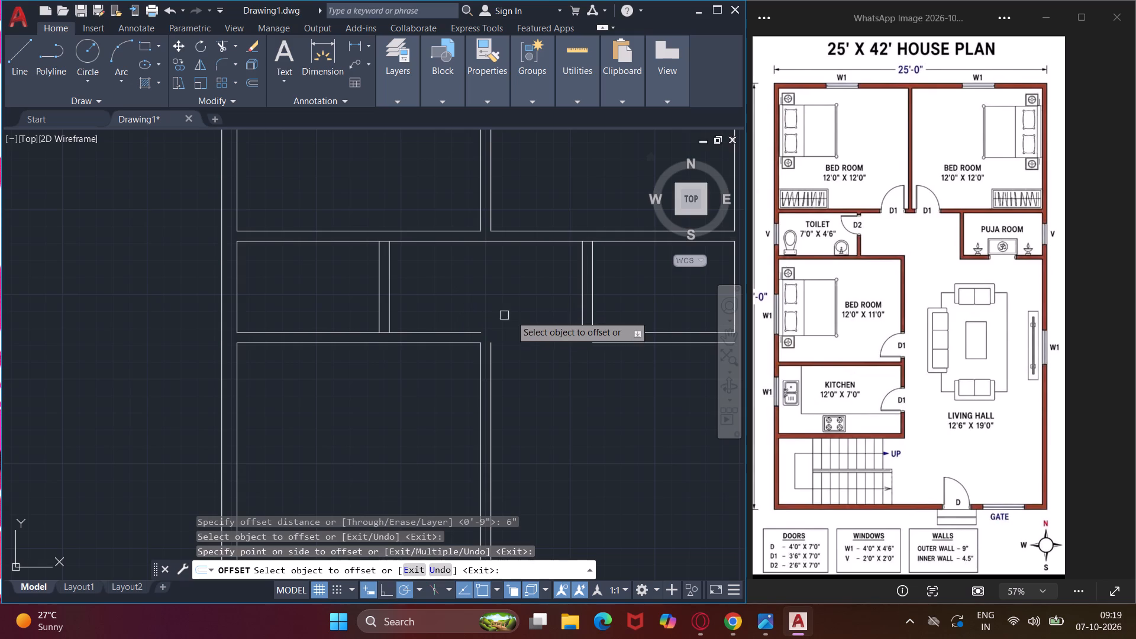
key(Escape)
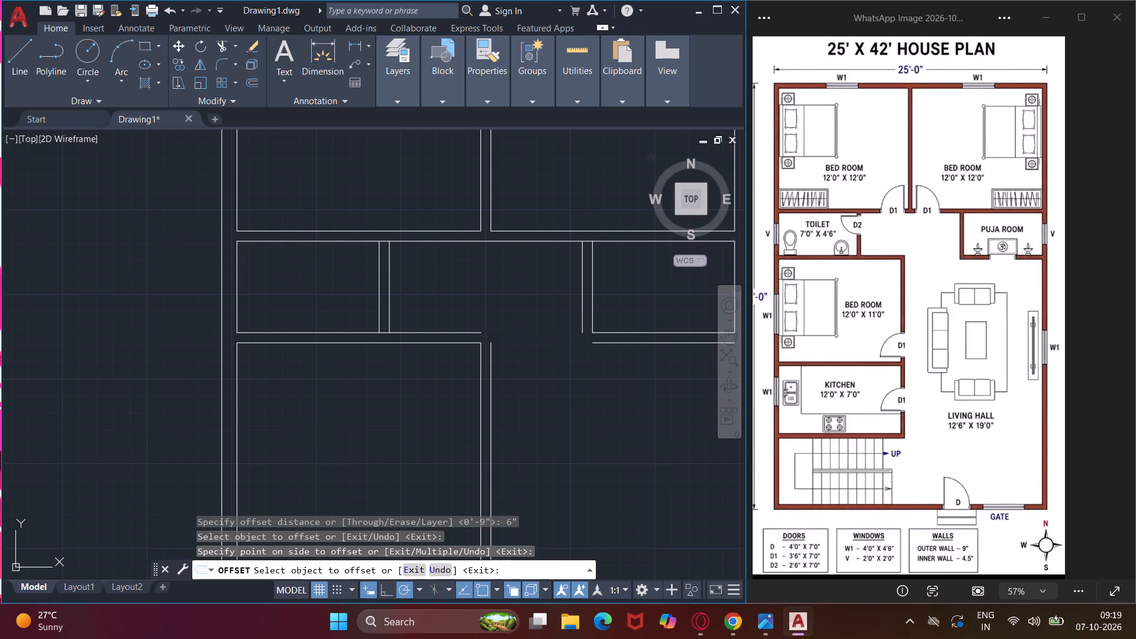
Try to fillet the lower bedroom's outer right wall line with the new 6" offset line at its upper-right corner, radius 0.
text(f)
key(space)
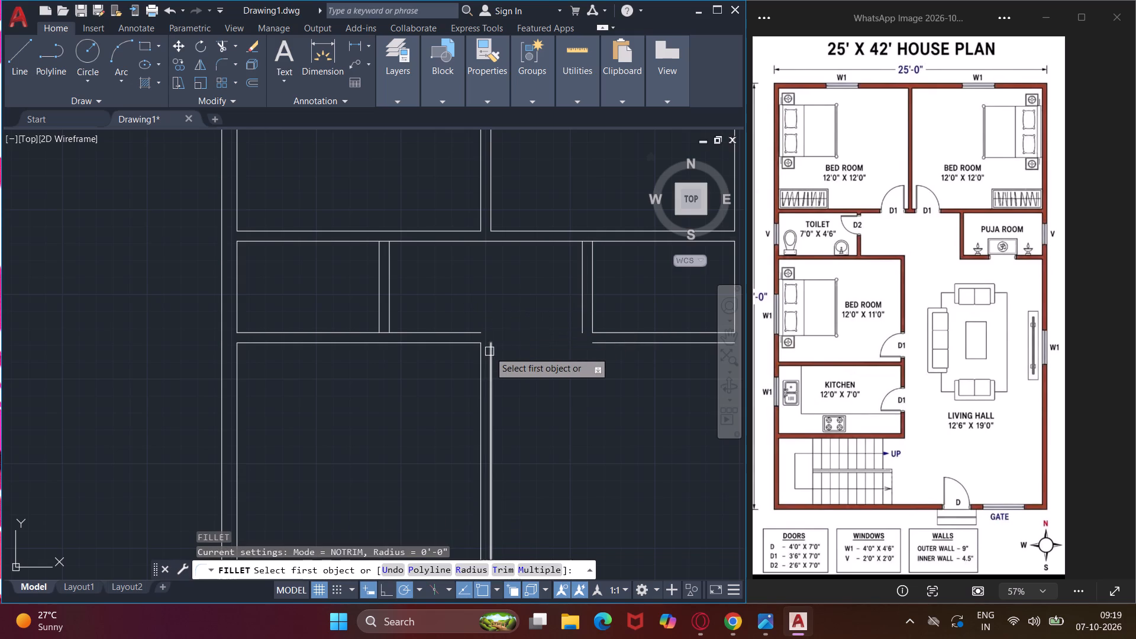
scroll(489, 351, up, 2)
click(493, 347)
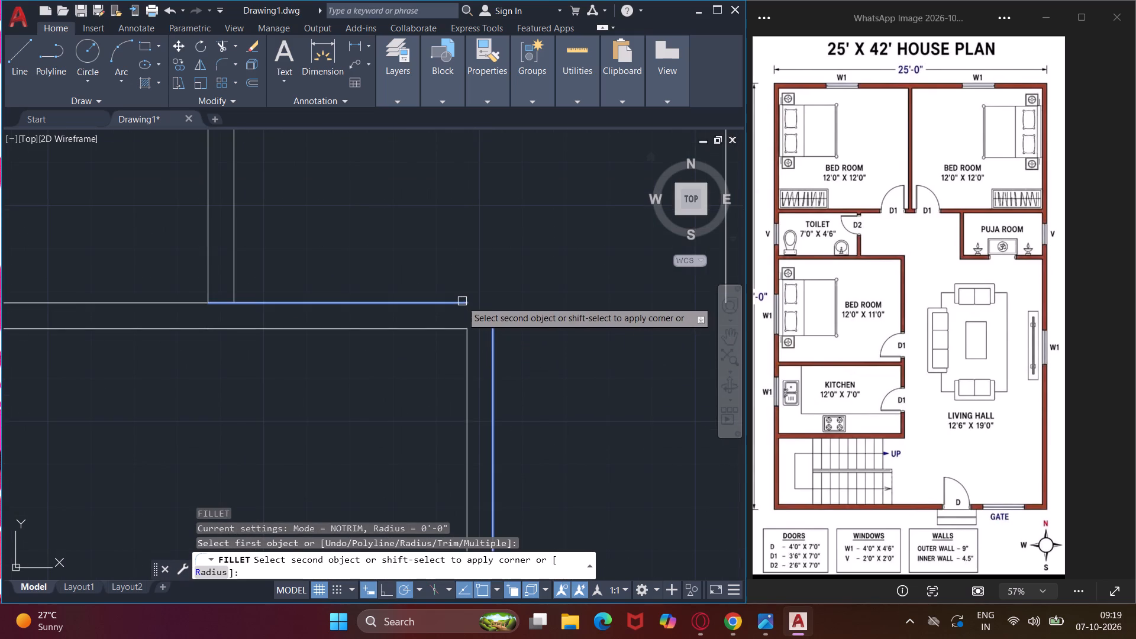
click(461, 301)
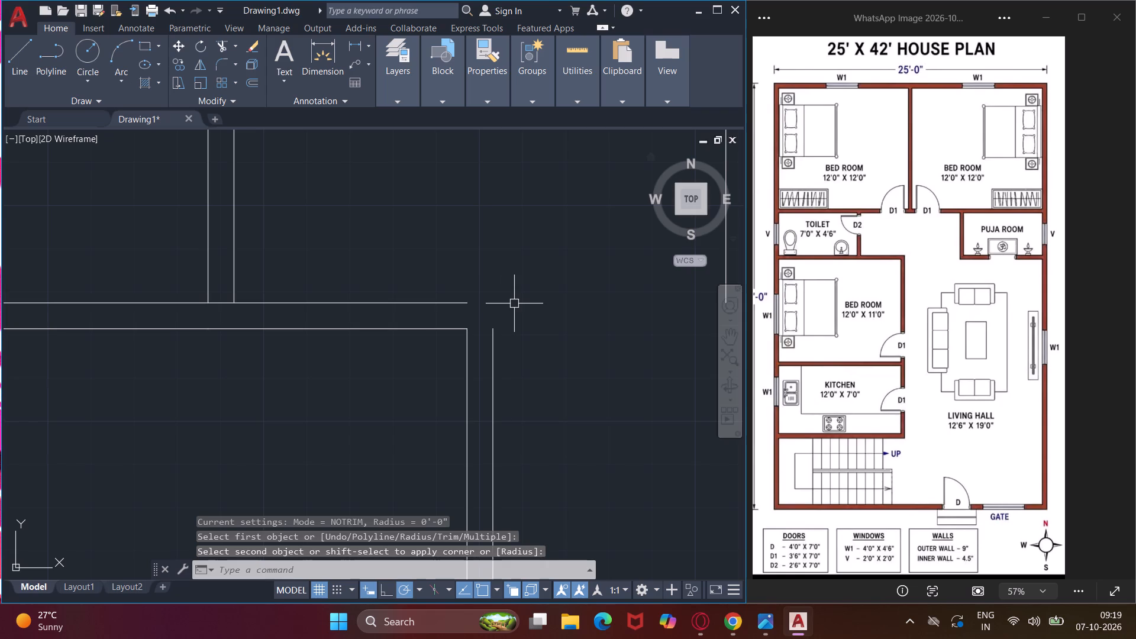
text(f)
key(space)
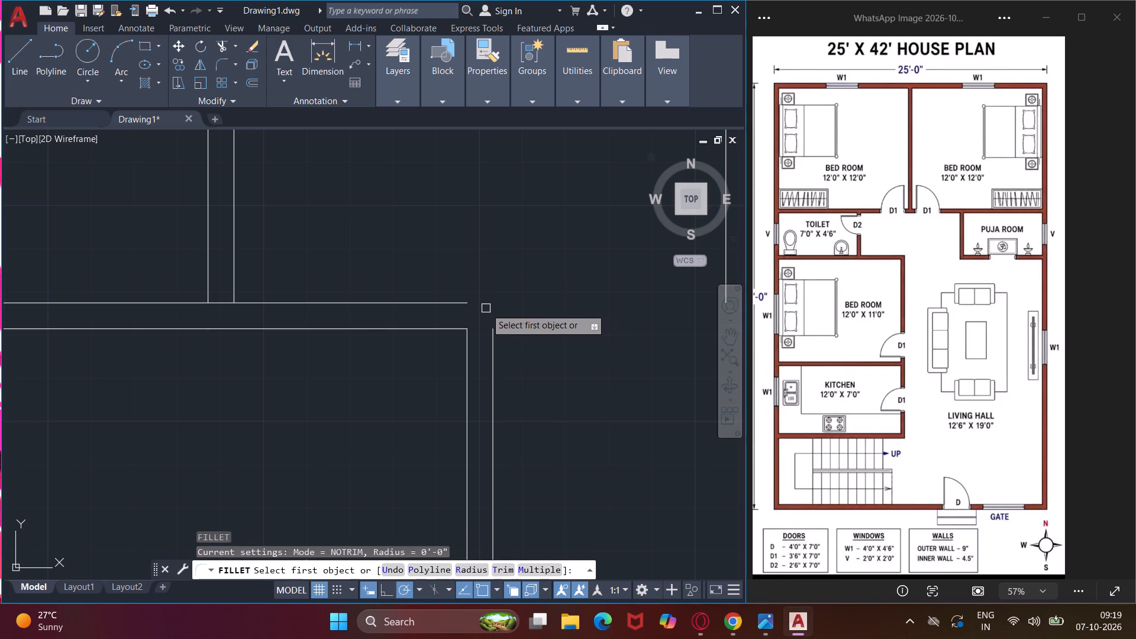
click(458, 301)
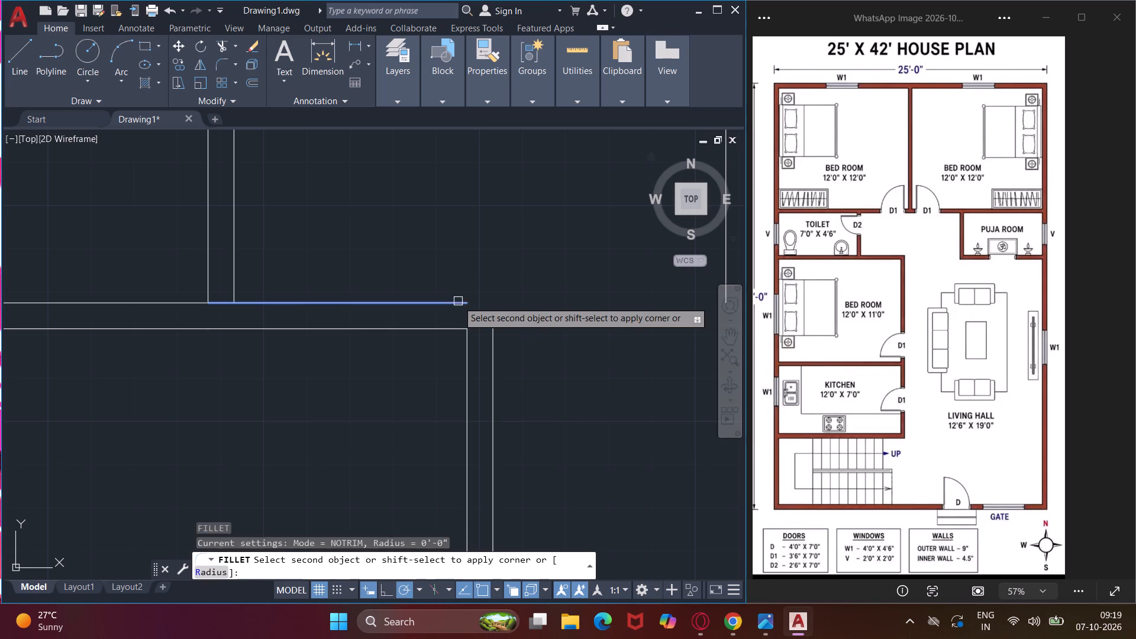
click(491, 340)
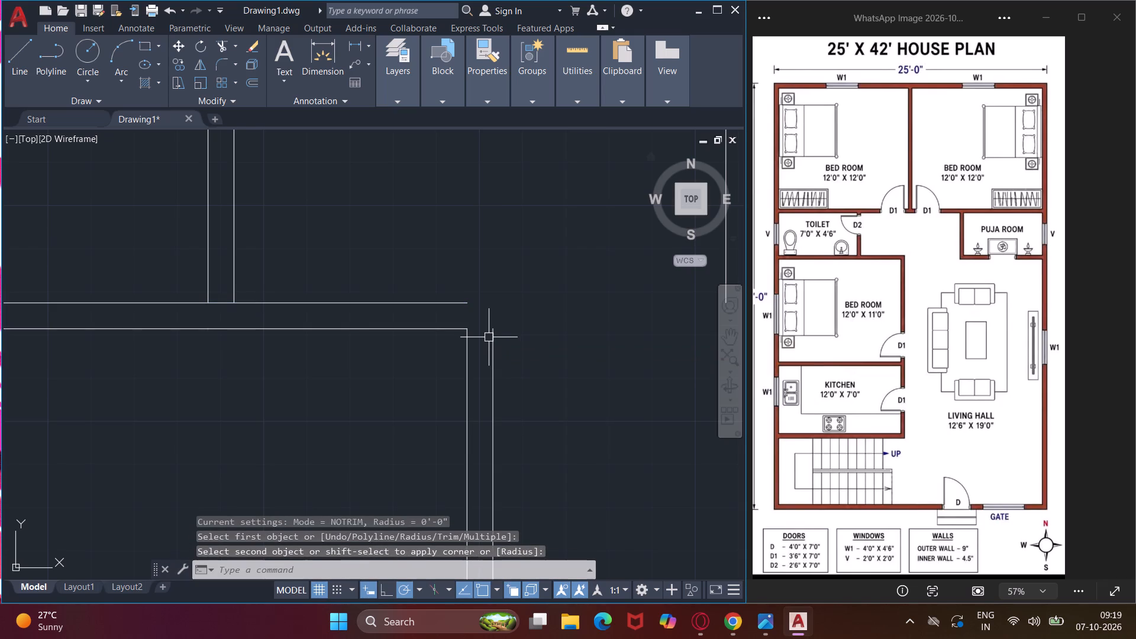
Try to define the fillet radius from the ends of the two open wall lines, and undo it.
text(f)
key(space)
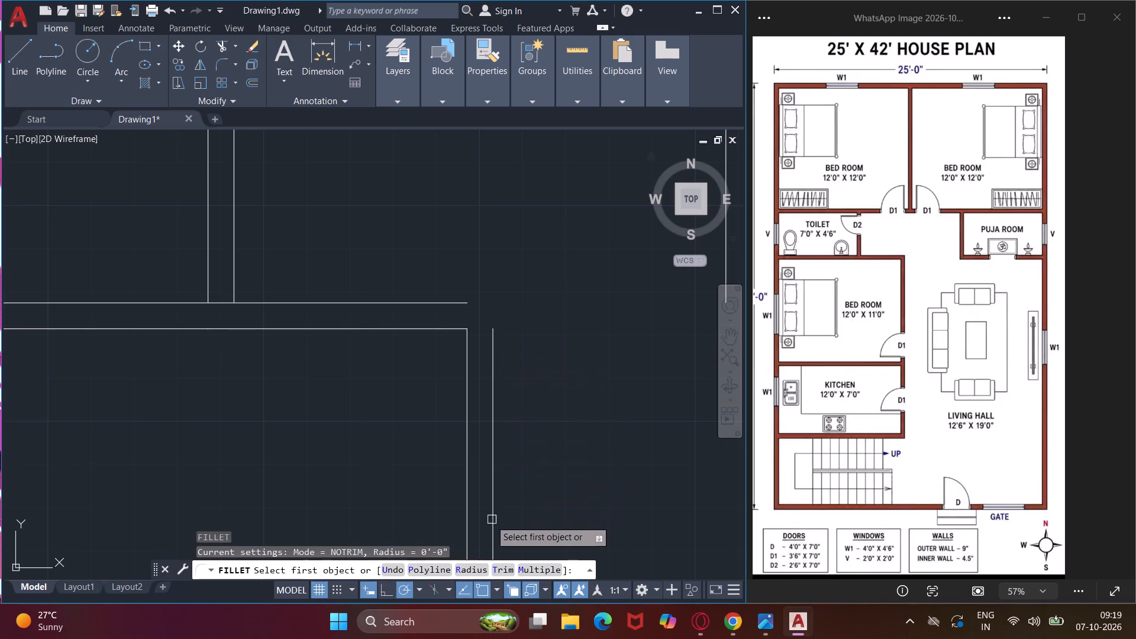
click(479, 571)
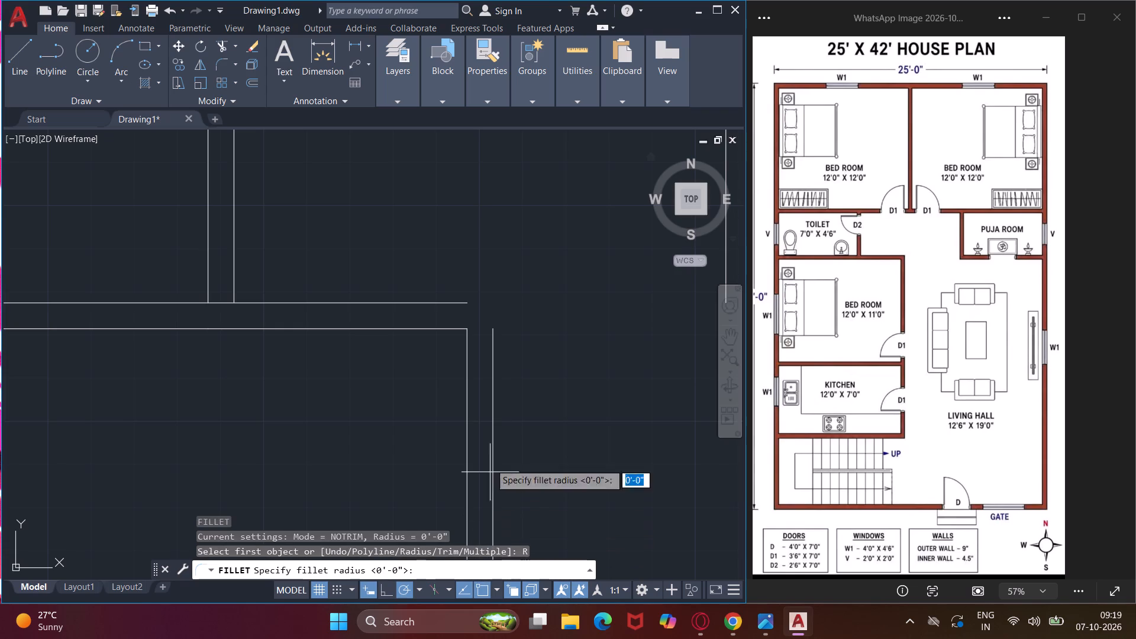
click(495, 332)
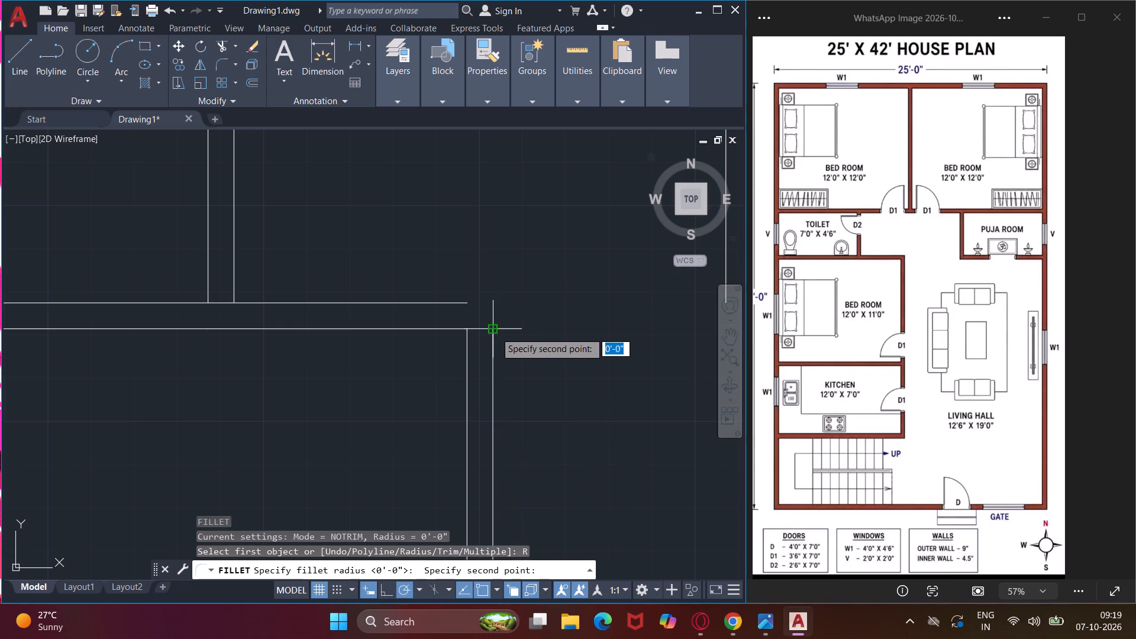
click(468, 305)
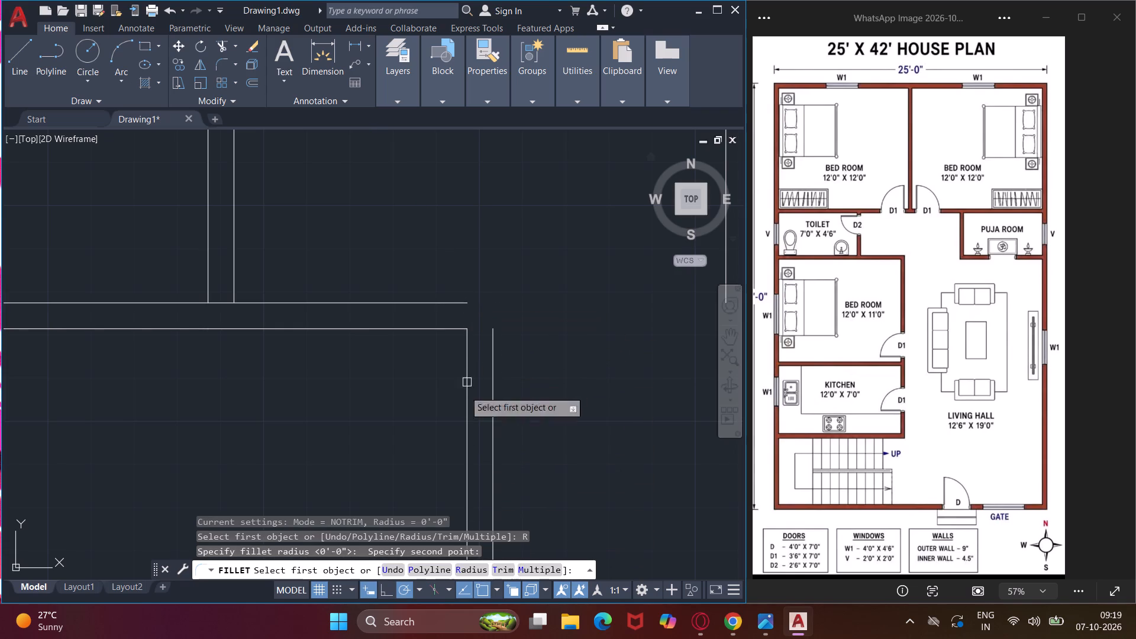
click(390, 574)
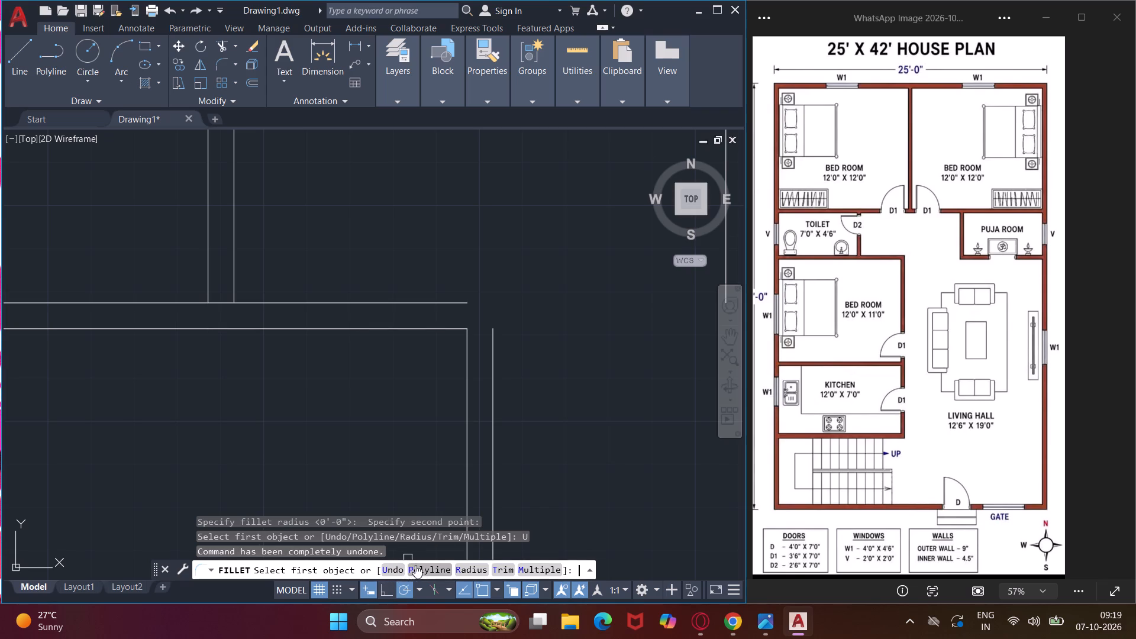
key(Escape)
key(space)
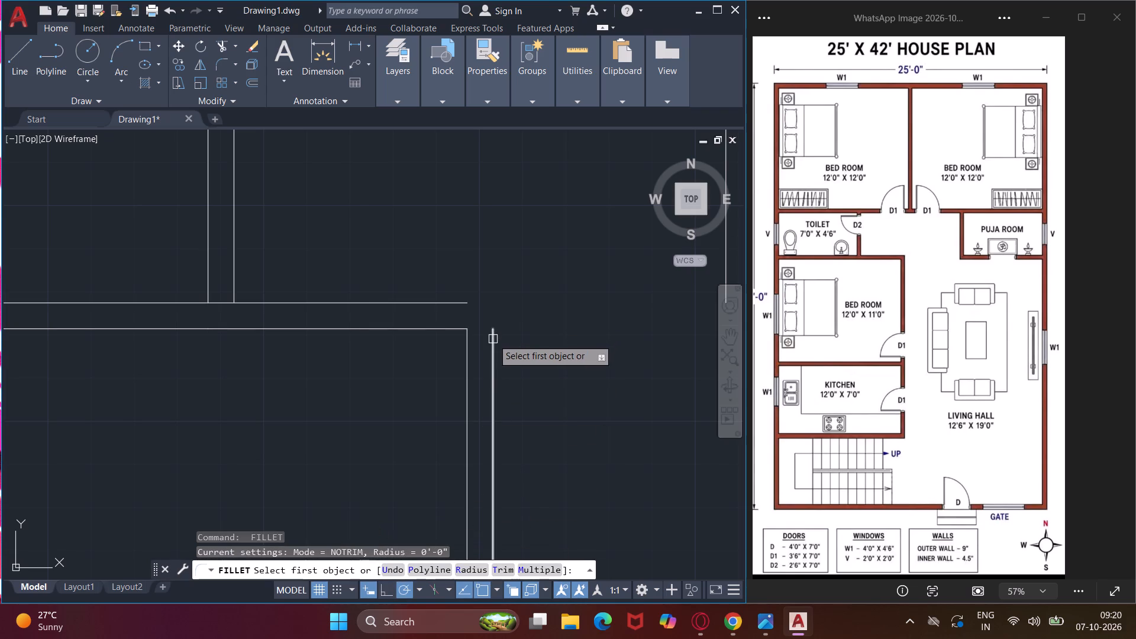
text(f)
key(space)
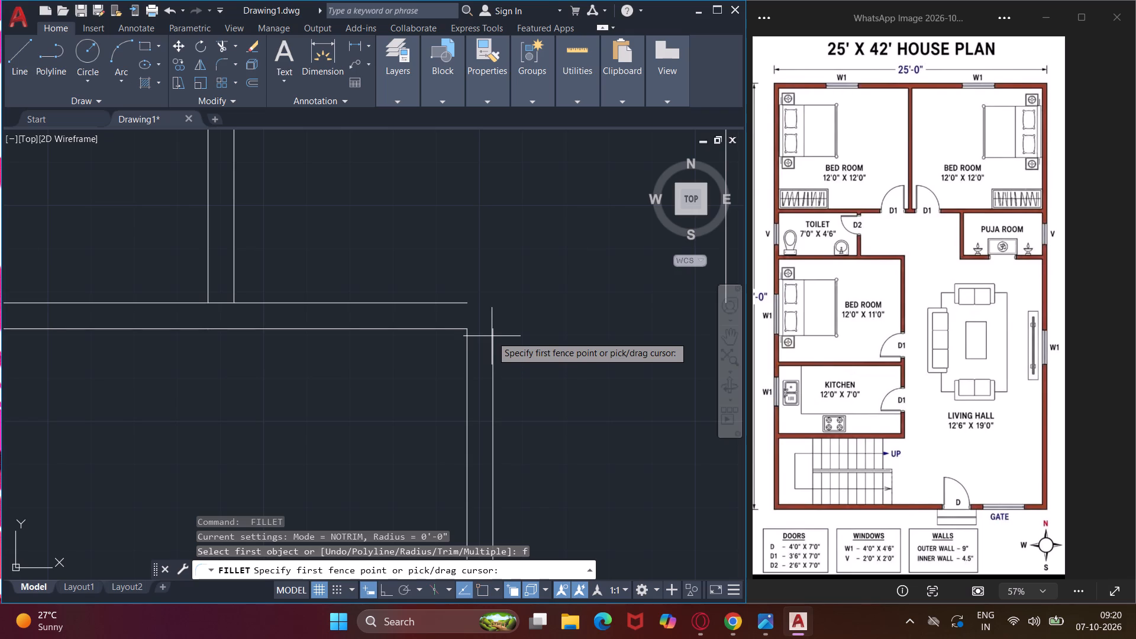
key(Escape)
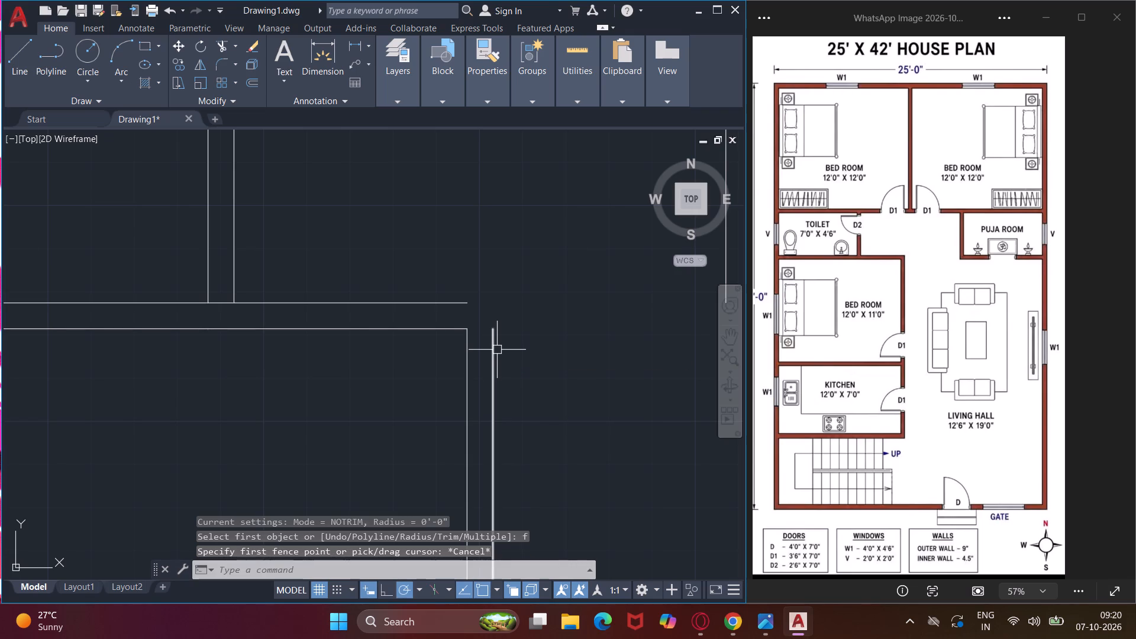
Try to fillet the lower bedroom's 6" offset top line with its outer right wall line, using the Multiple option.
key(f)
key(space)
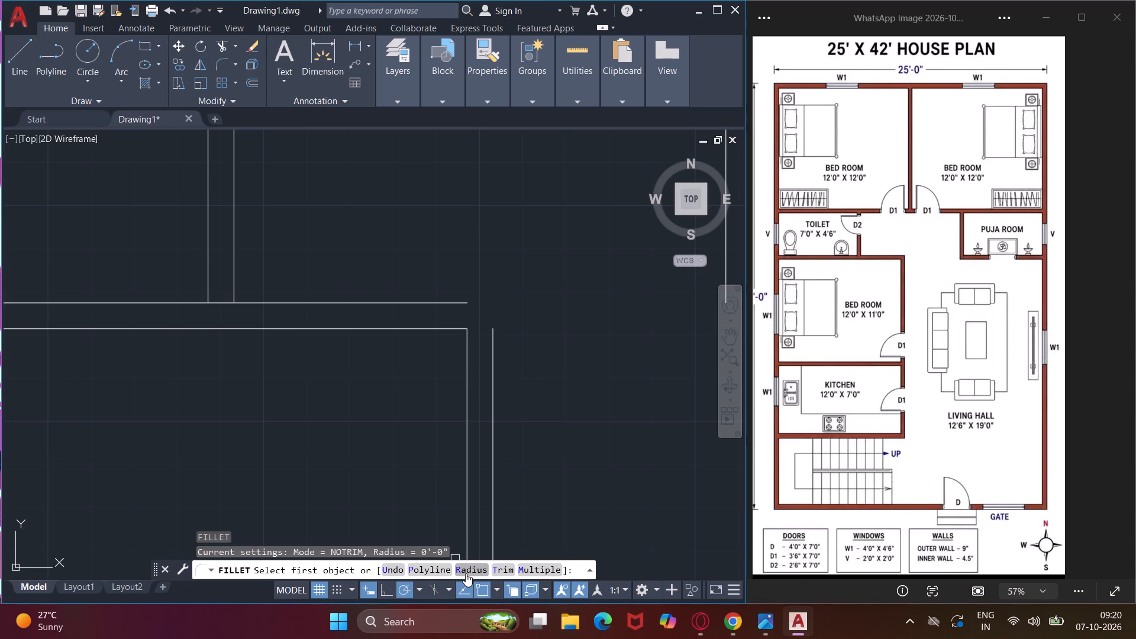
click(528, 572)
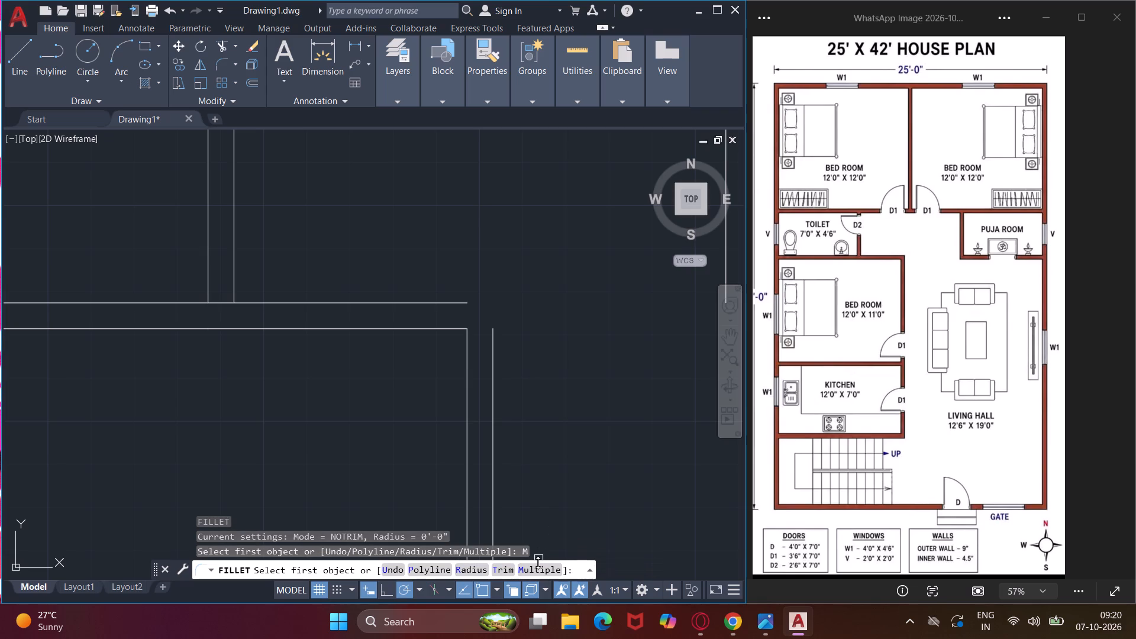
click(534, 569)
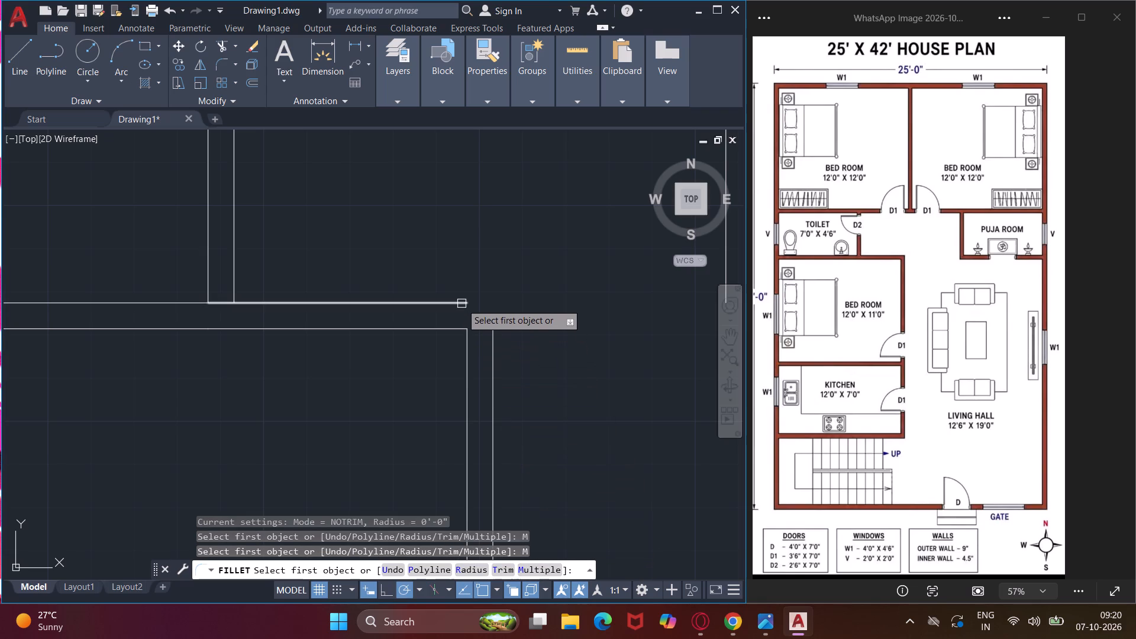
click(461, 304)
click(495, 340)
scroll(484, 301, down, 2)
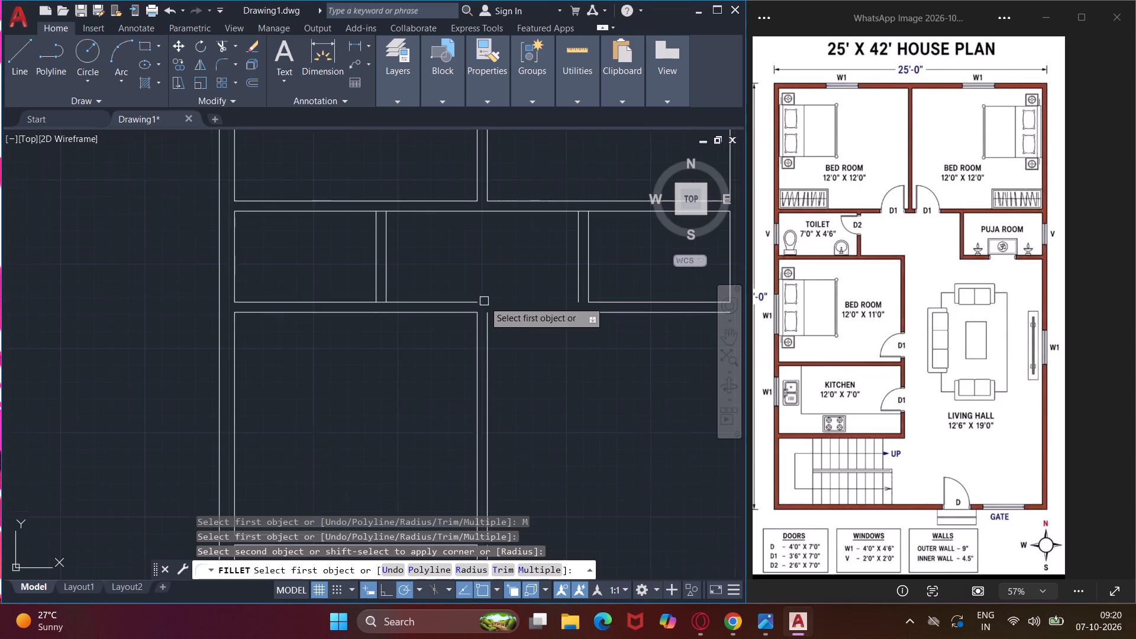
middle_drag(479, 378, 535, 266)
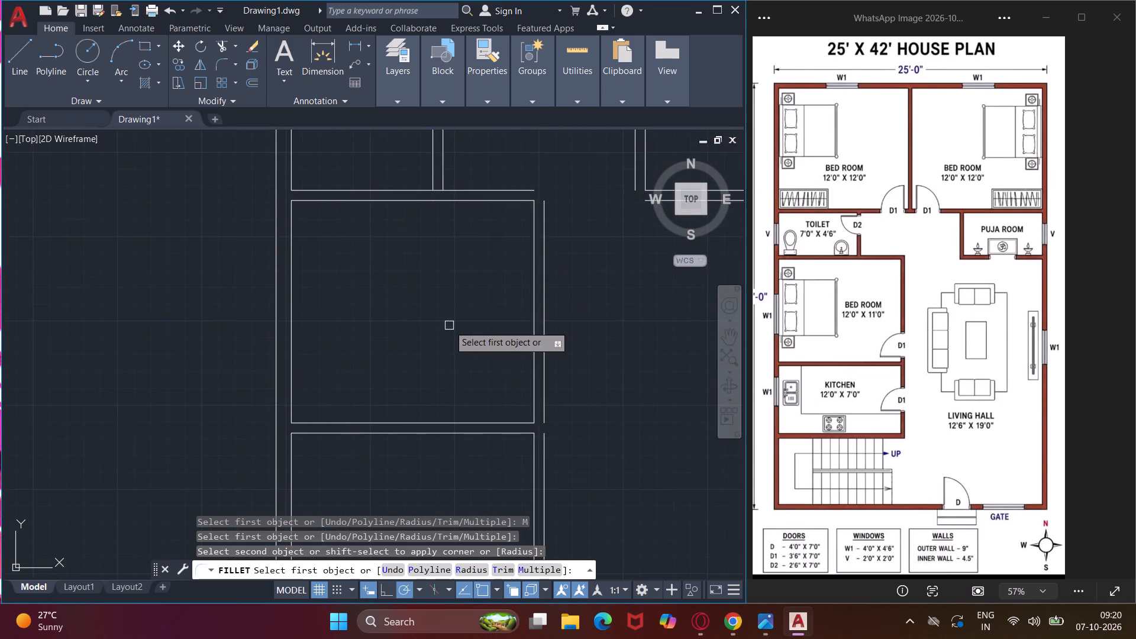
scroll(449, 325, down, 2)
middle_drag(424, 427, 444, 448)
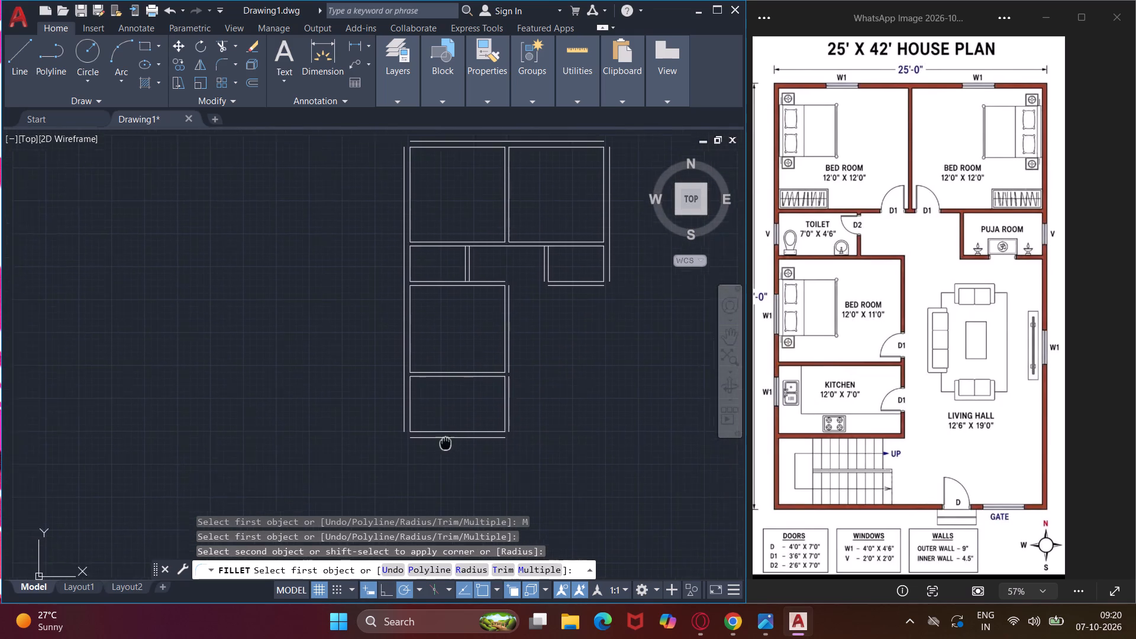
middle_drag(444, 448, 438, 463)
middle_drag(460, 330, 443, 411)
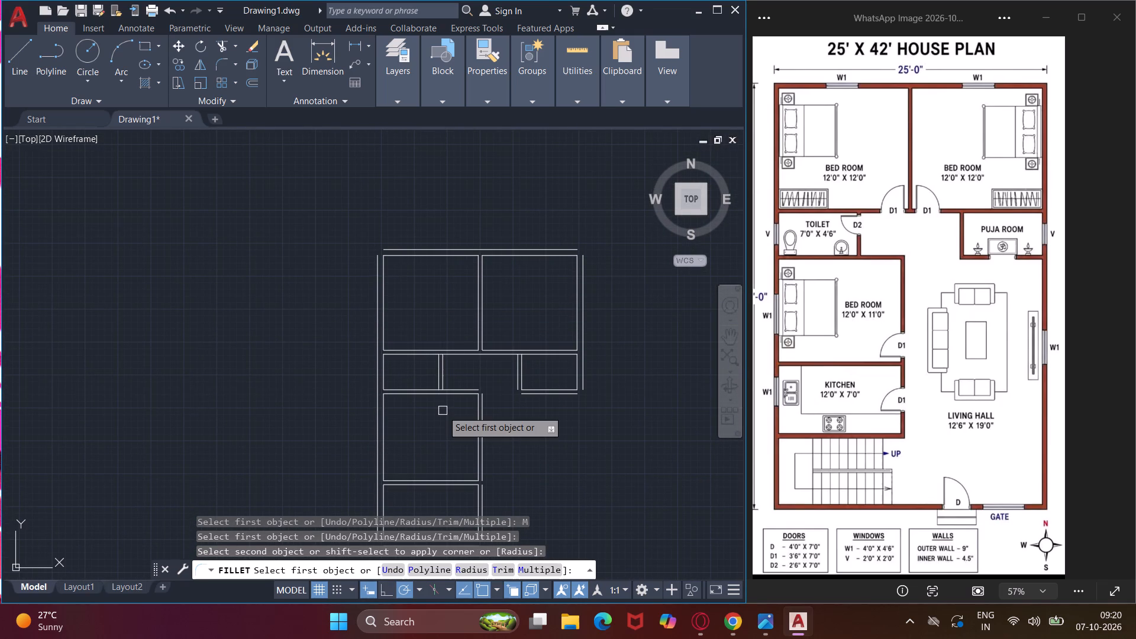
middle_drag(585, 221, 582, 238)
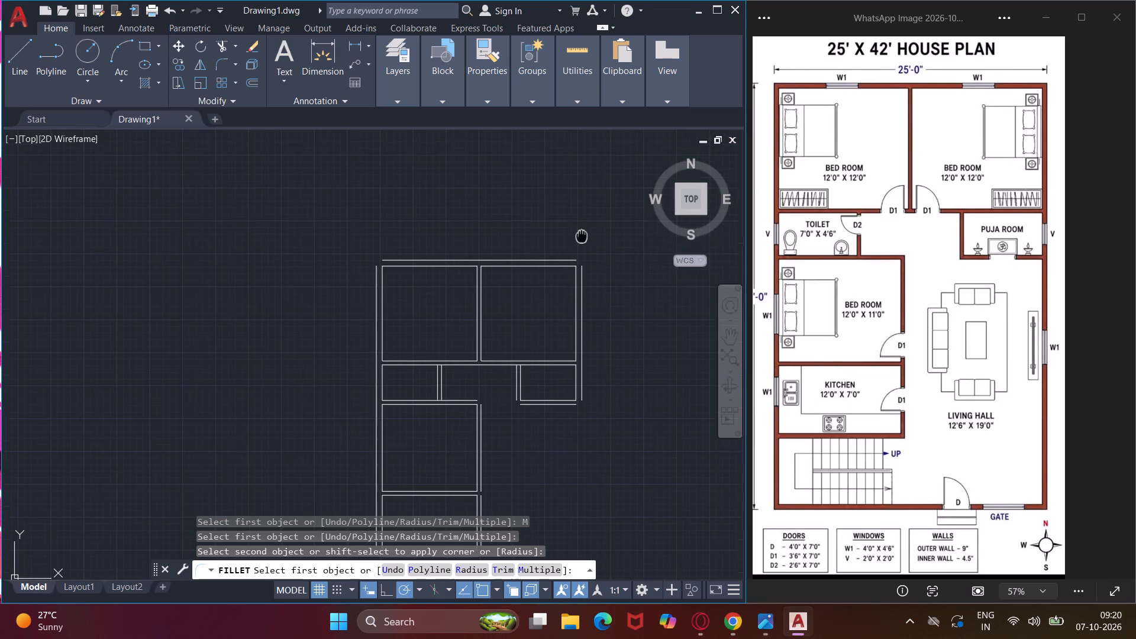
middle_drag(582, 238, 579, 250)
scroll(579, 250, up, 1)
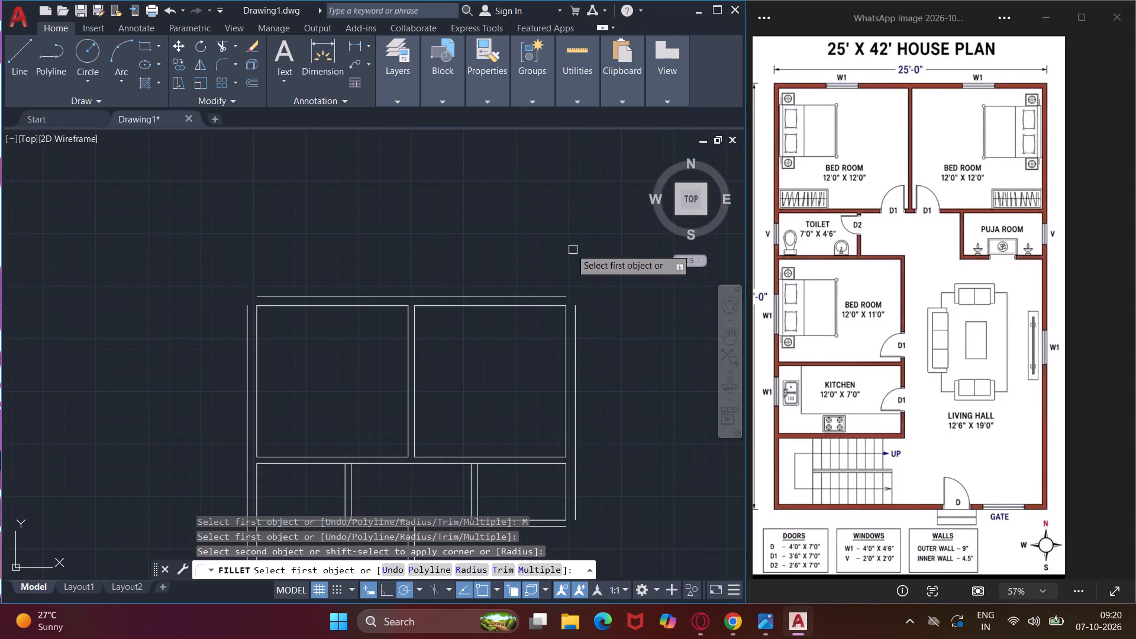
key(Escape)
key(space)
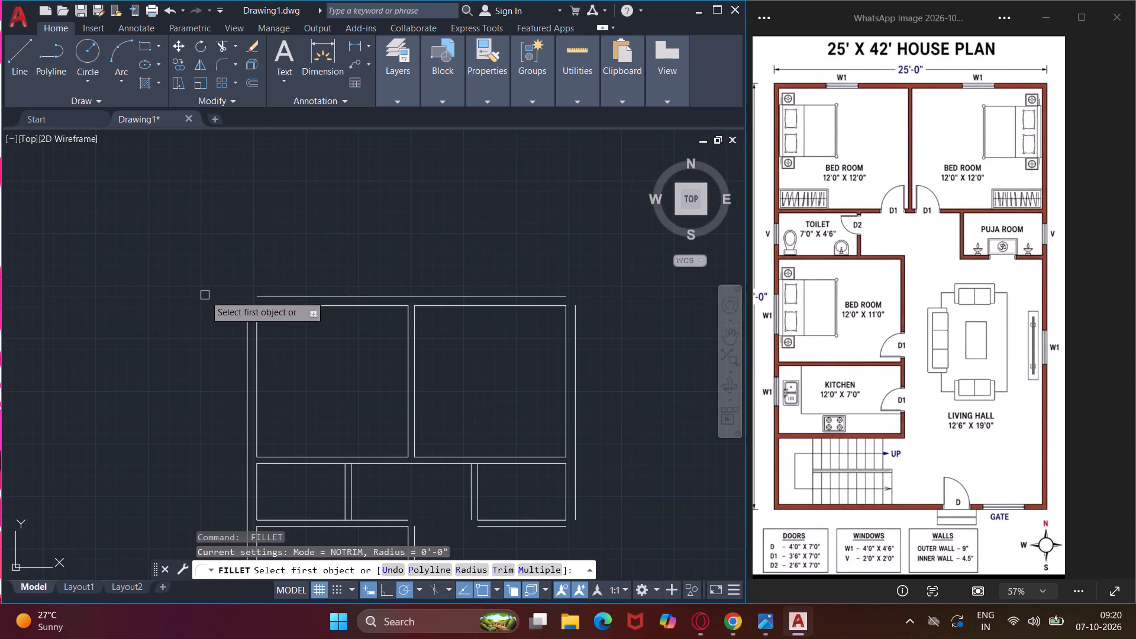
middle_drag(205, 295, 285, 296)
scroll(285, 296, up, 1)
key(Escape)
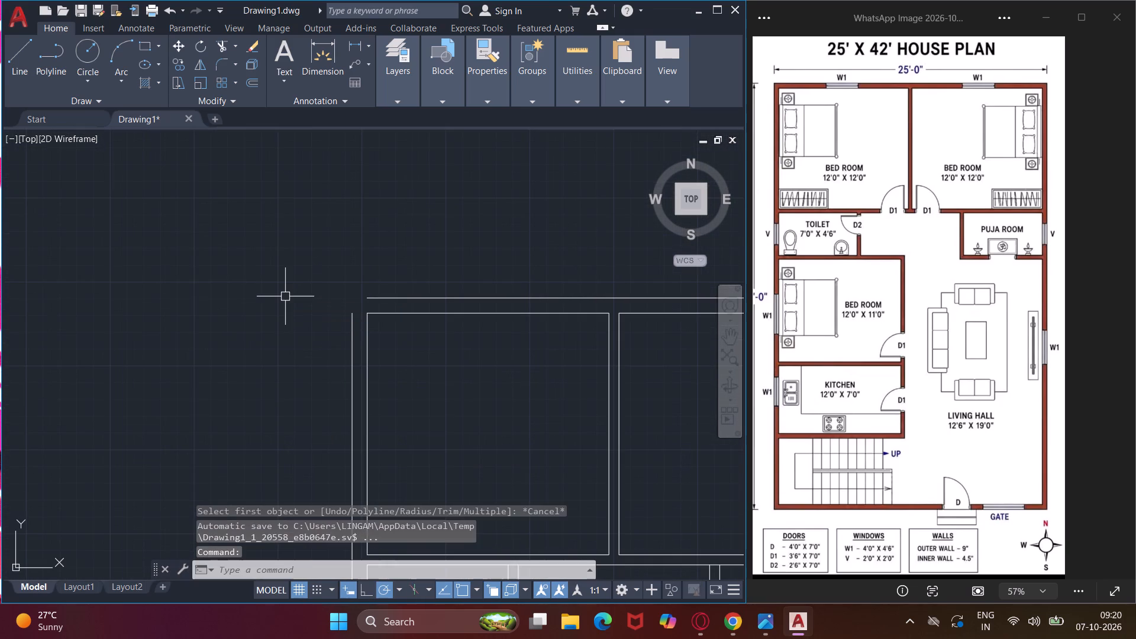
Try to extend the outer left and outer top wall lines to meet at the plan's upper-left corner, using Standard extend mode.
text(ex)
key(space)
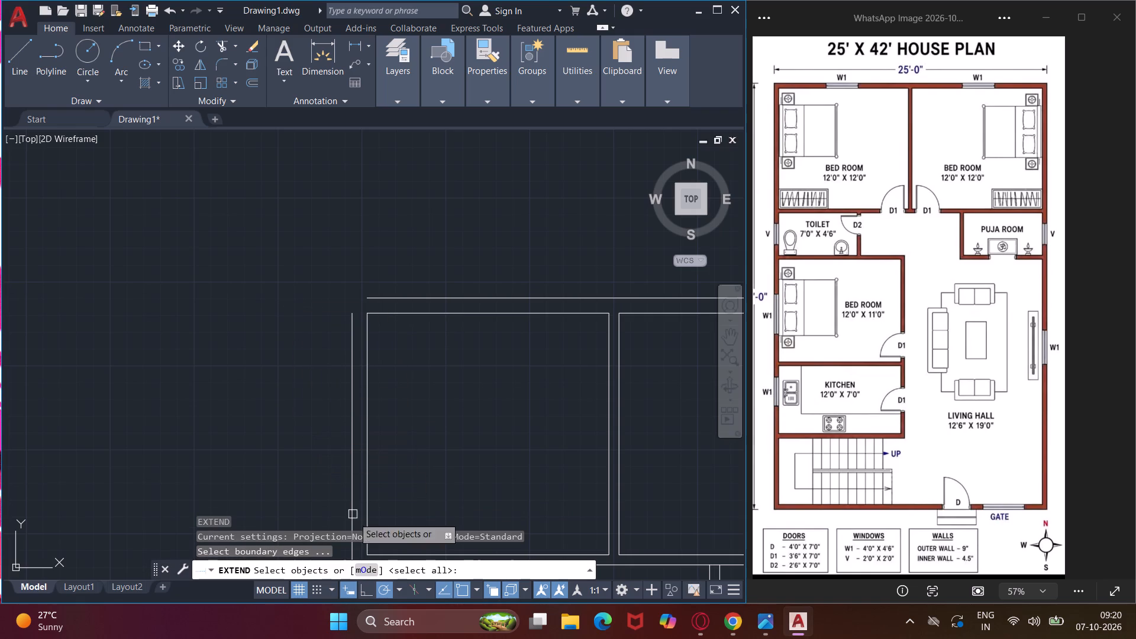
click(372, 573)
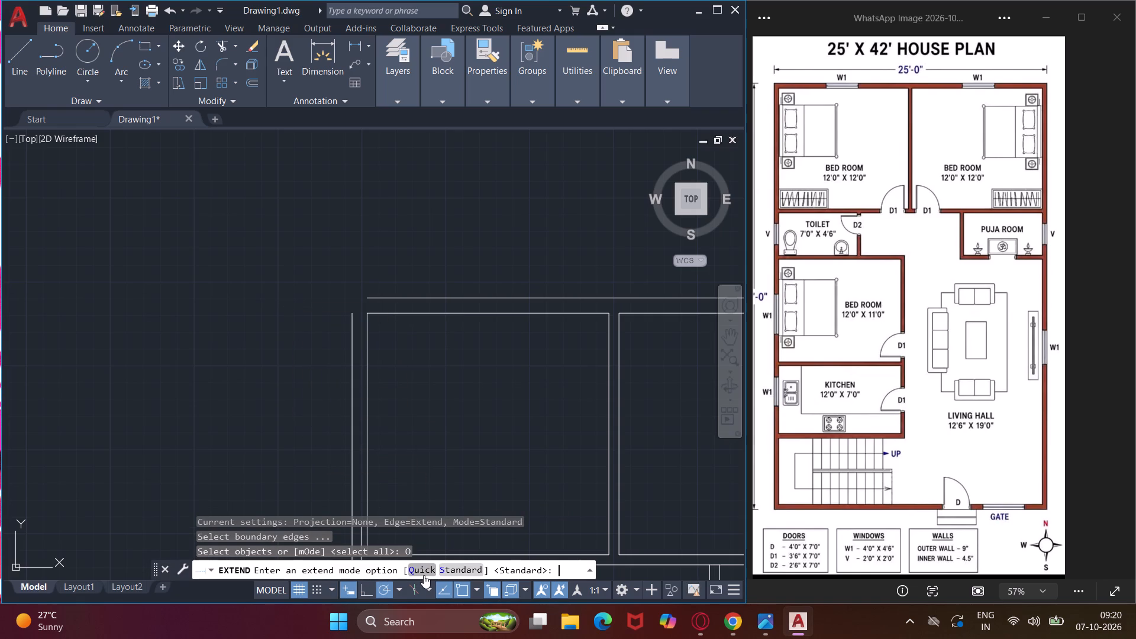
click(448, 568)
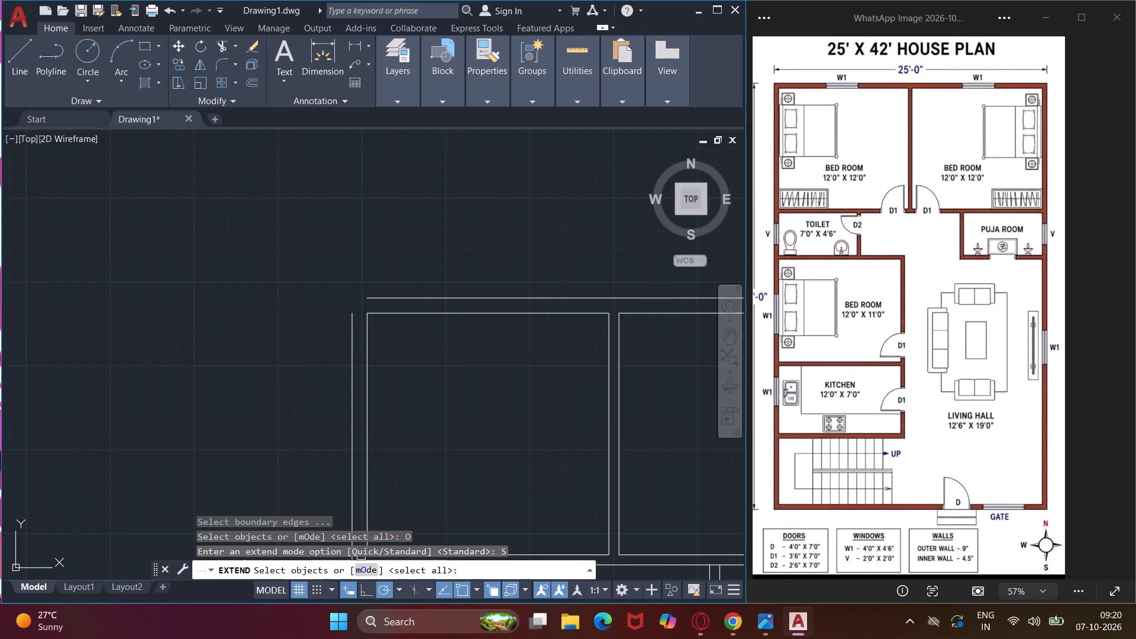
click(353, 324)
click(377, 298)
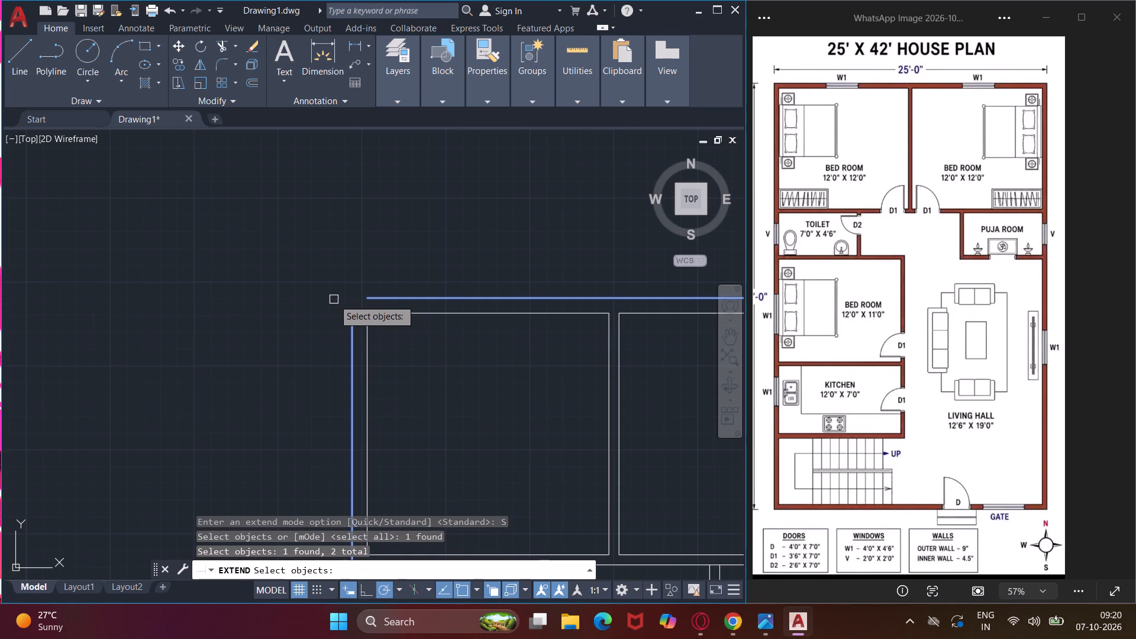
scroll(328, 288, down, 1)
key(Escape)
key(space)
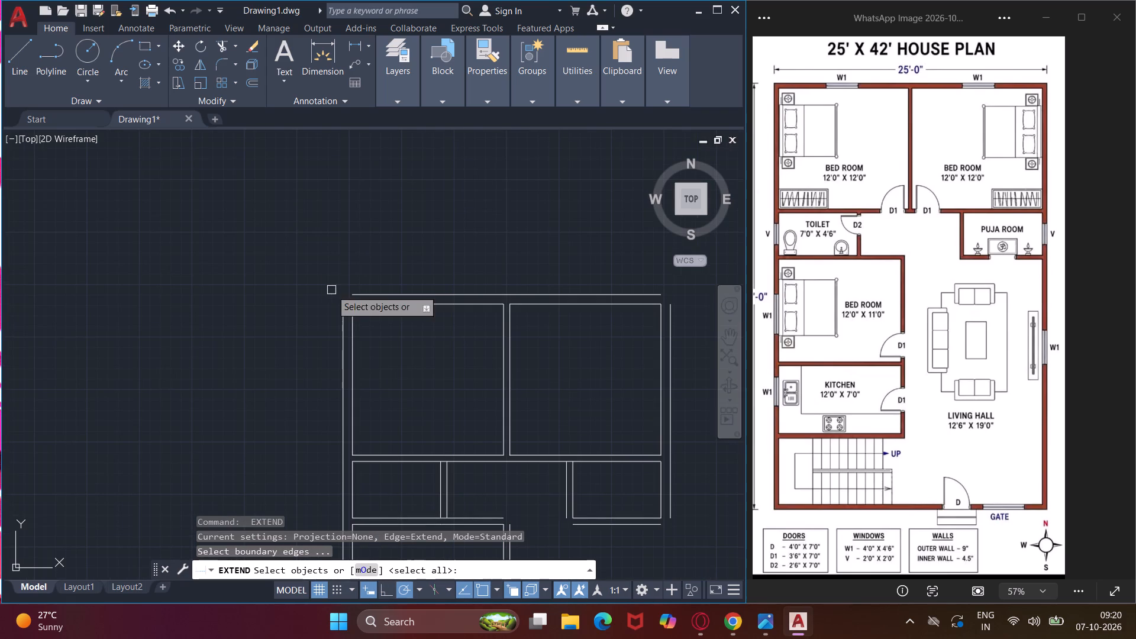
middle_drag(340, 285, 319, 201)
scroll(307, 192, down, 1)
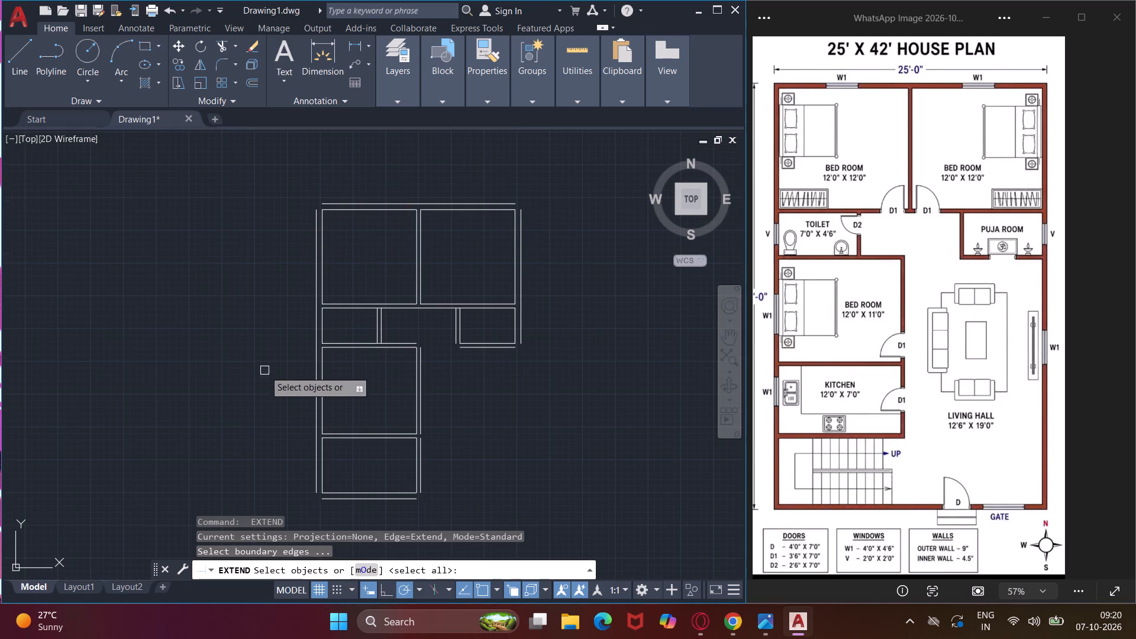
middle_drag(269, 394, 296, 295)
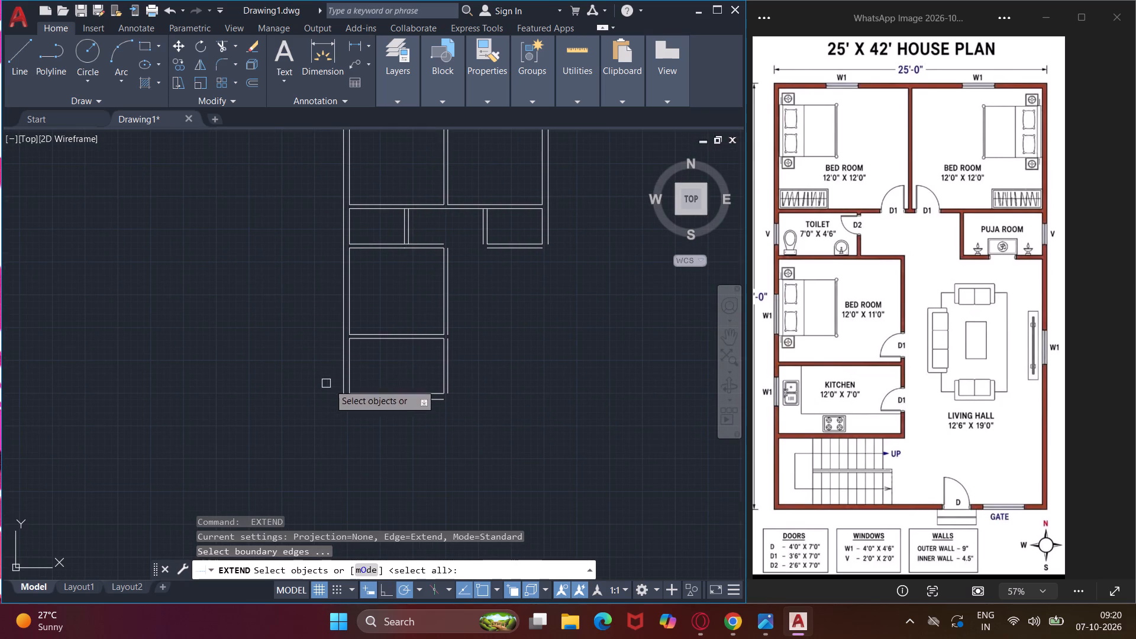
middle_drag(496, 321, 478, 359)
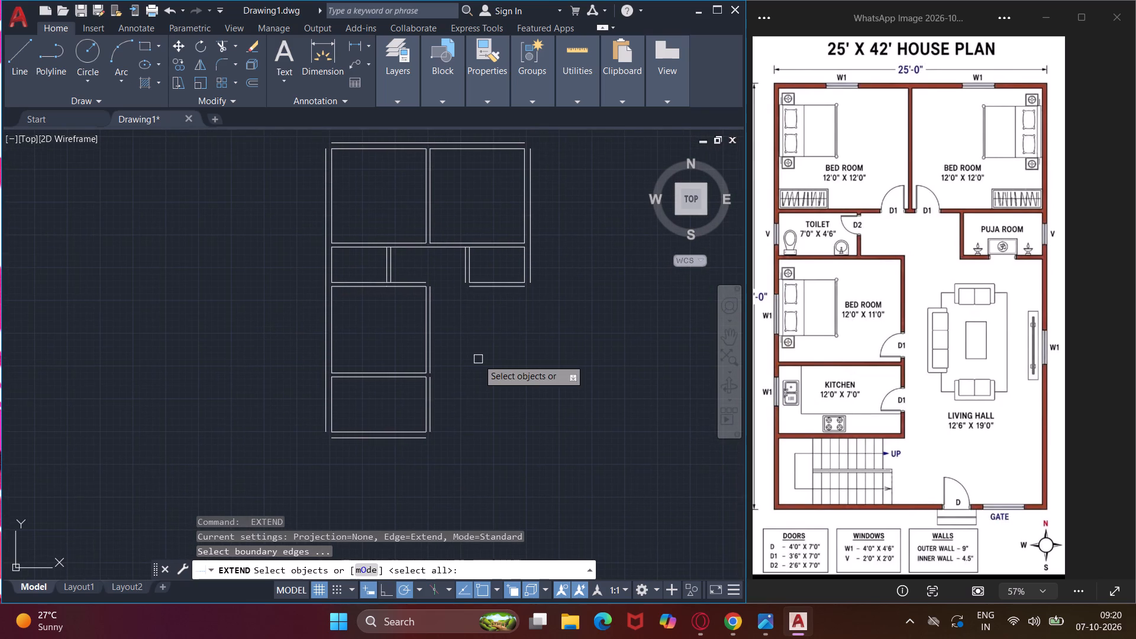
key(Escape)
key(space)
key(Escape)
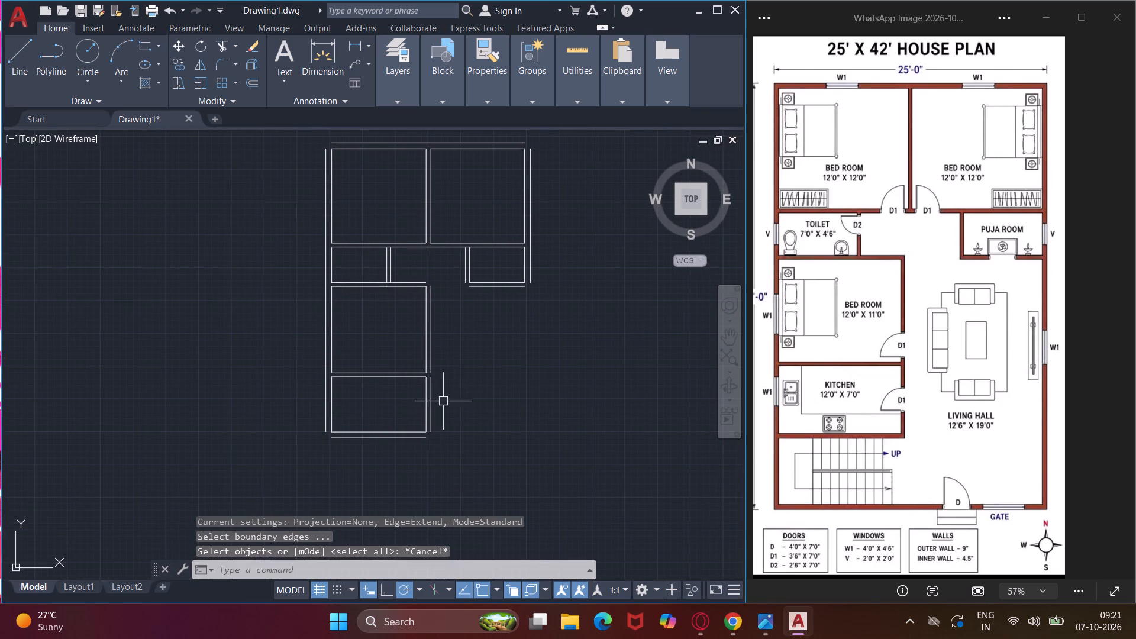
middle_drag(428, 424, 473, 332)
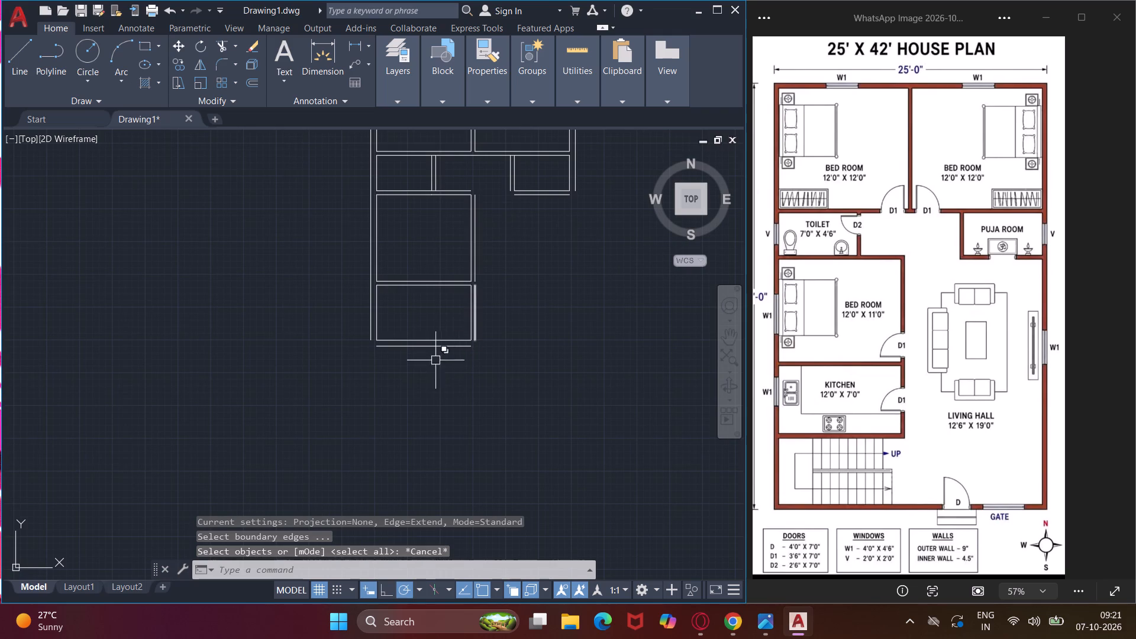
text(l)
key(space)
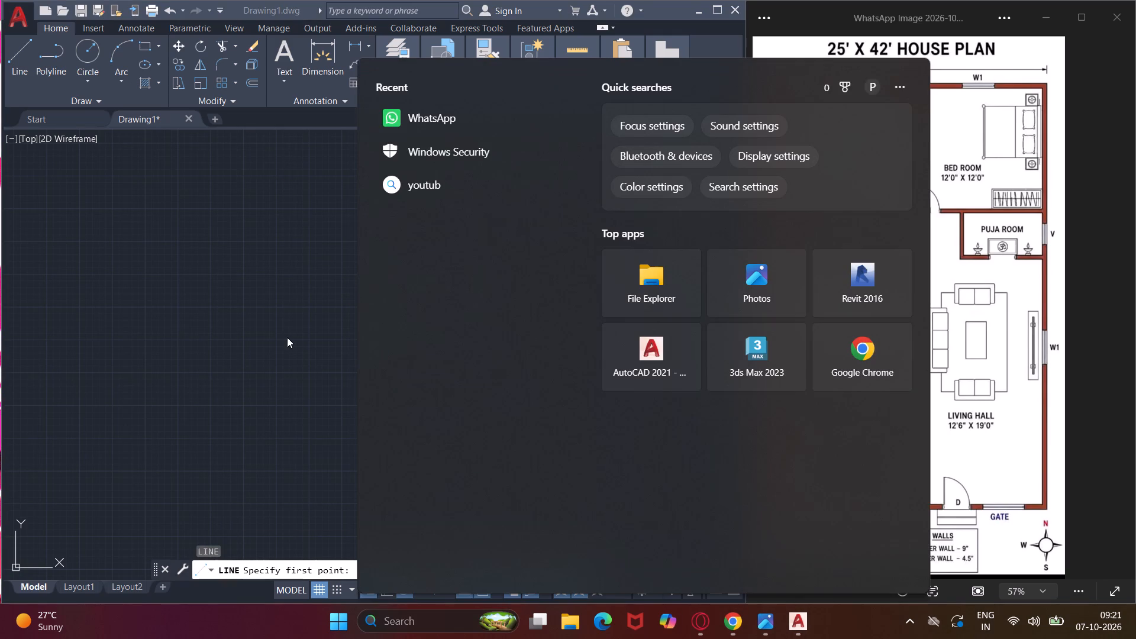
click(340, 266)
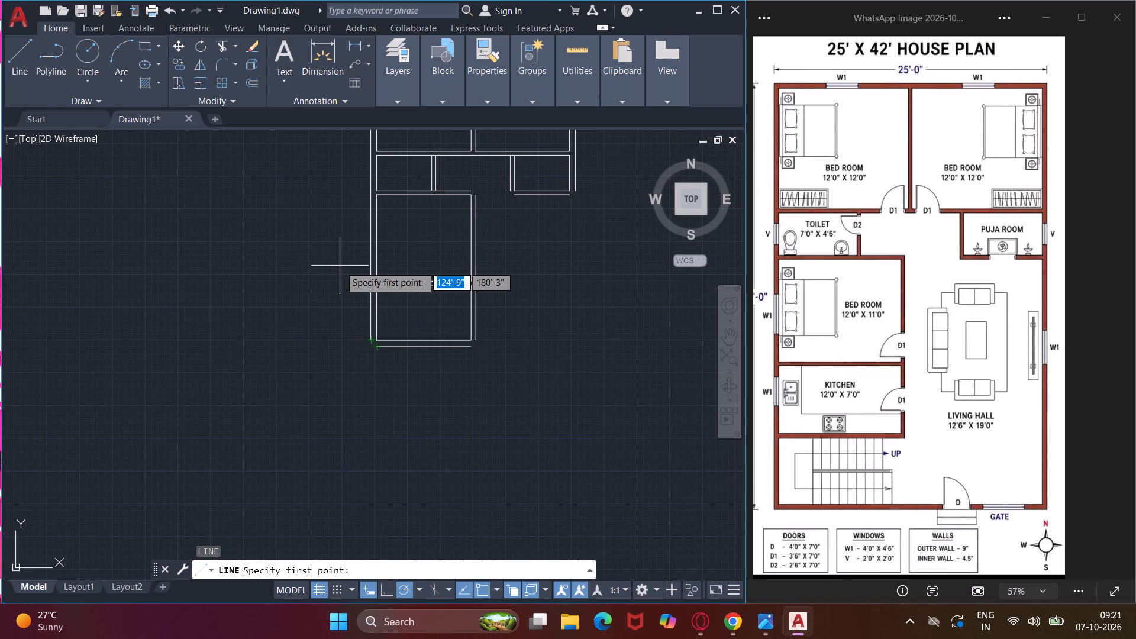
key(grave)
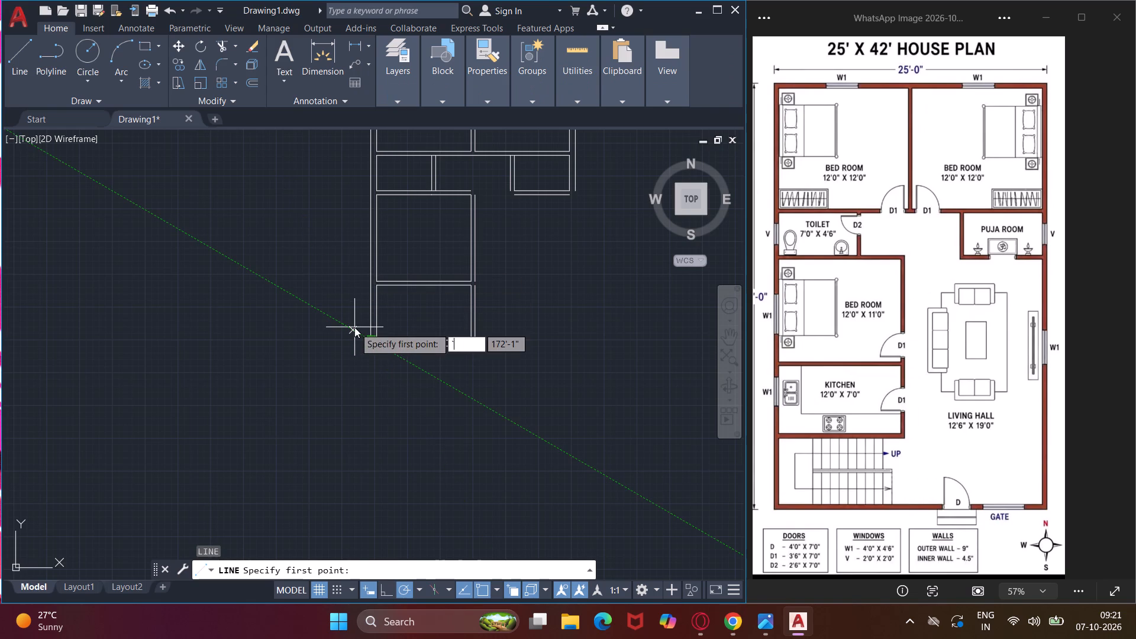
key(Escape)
Set Fillet to Trim mode and close the plan's upper-left corner between the outer left and outer top wall lines, radius 0.
middle_drag(354, 327, 310, 451)
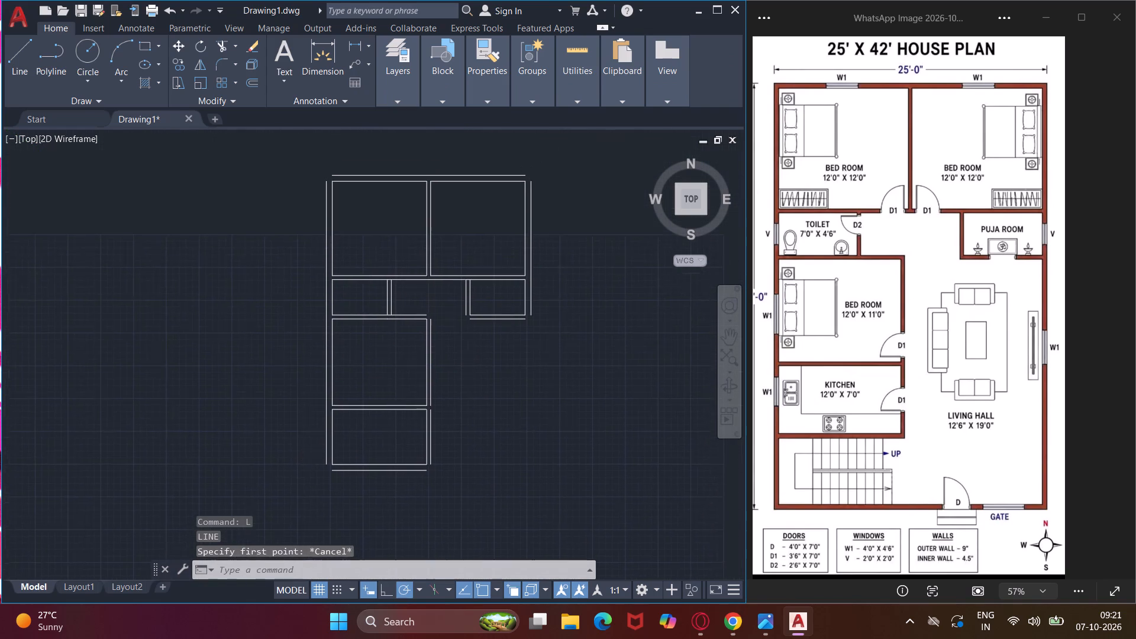
middle_drag(310, 451, 292, 480)
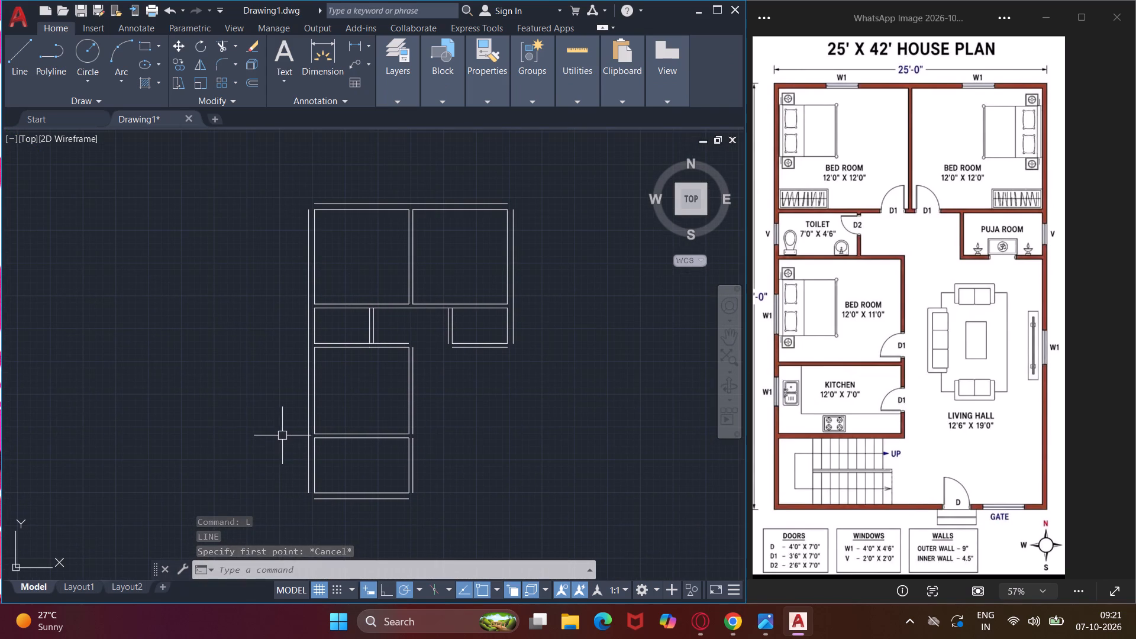
middle_drag(290, 327, 263, 367)
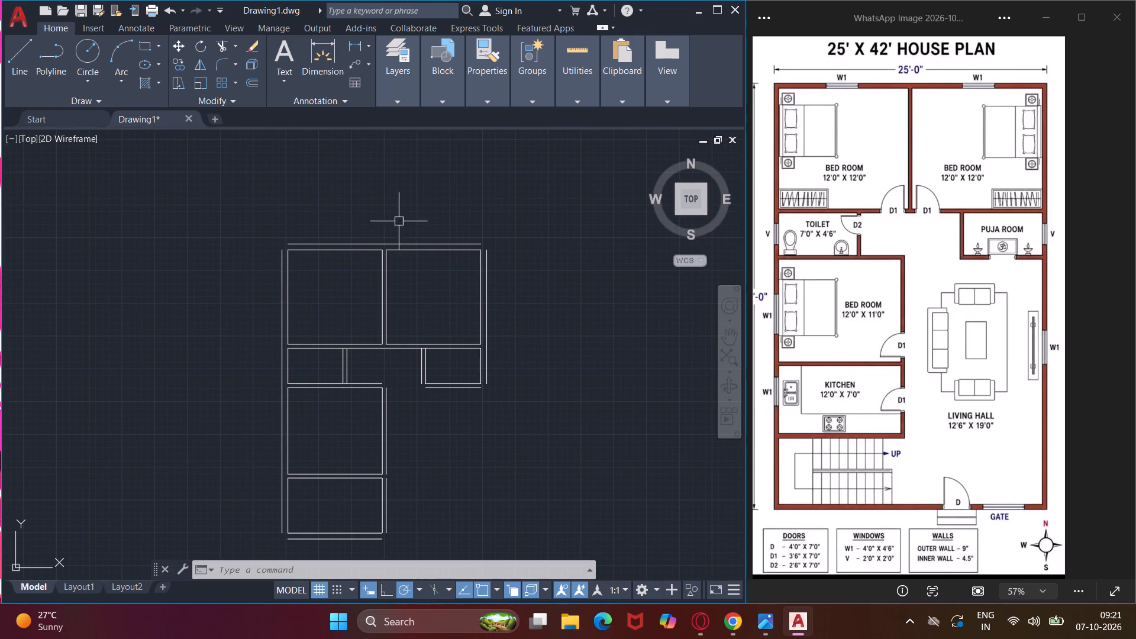
middle_drag(331, 215, 381, 249)
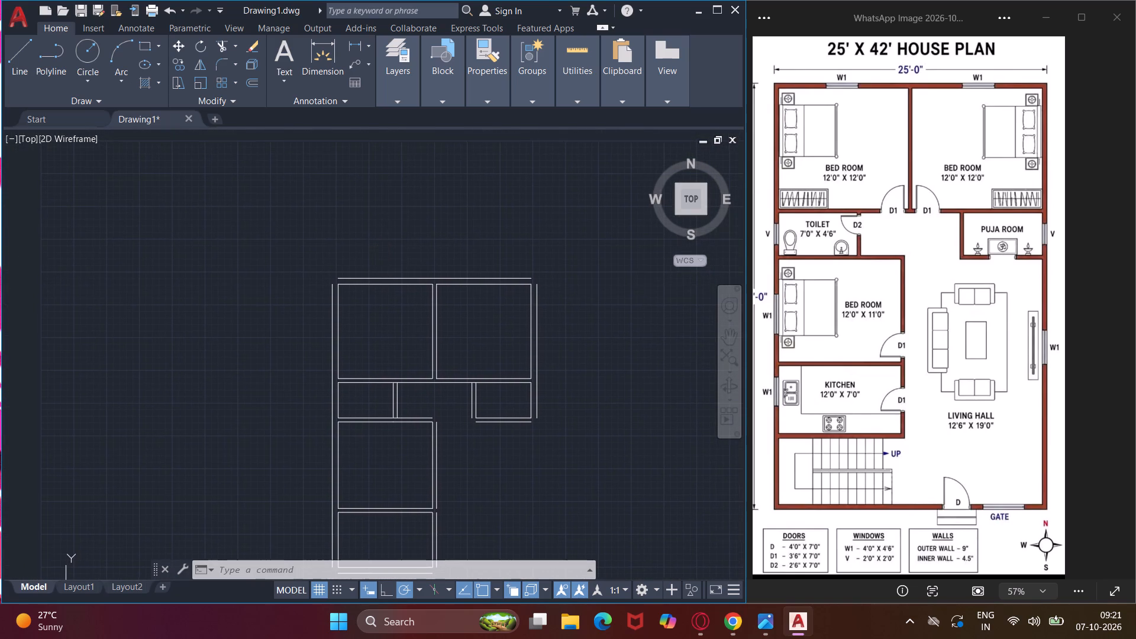
scroll(342, 279, up, 2)
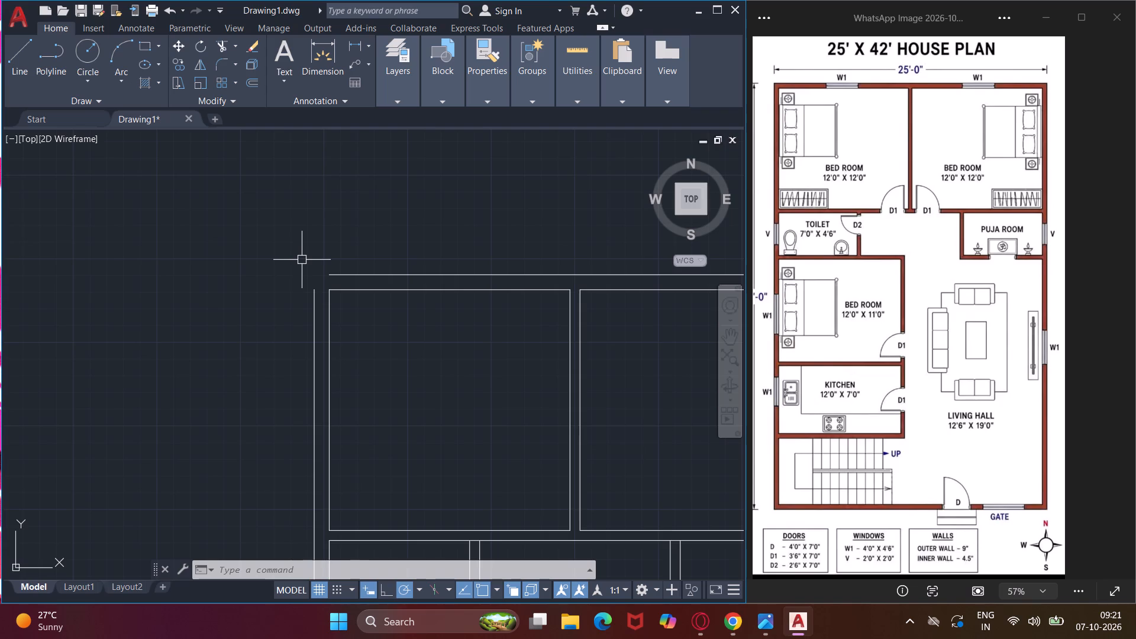
key(f)
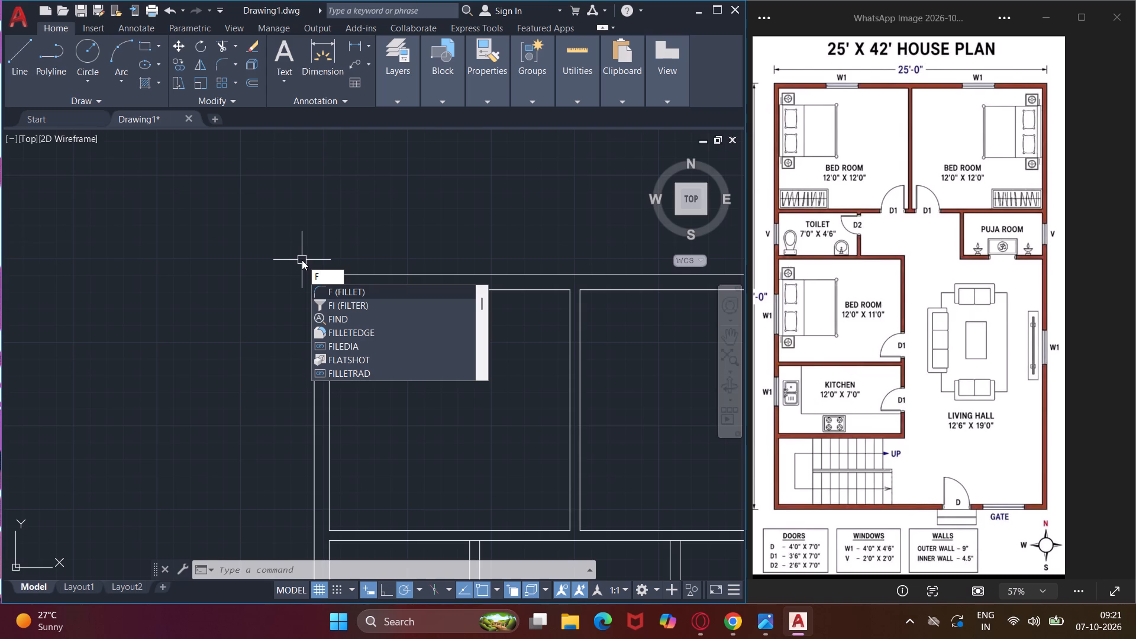
key(space)
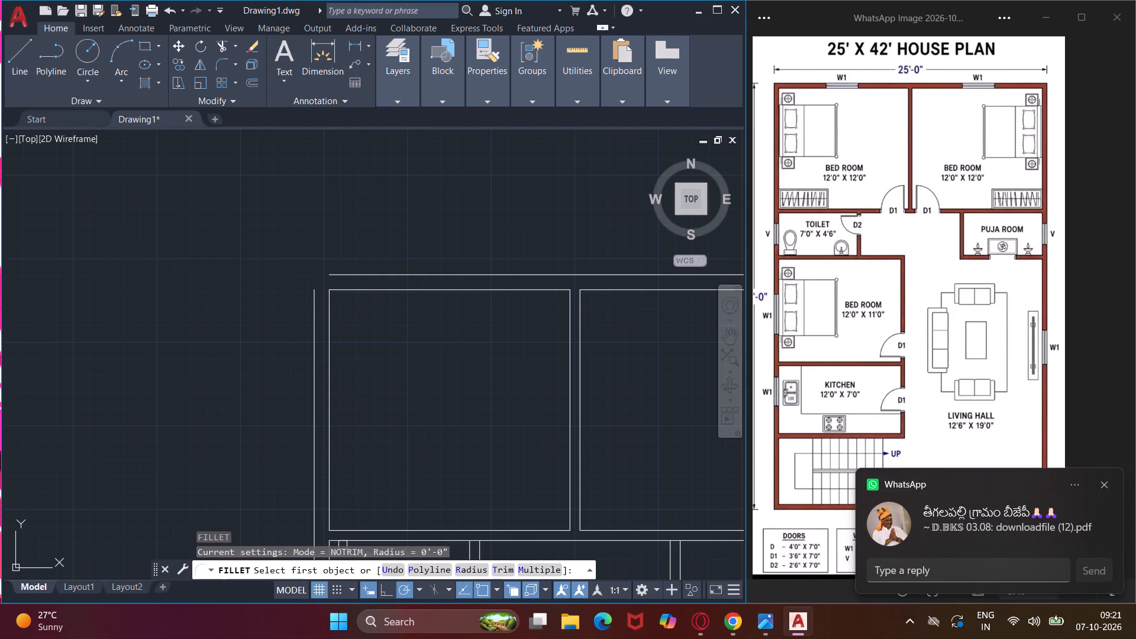
click(498, 565)
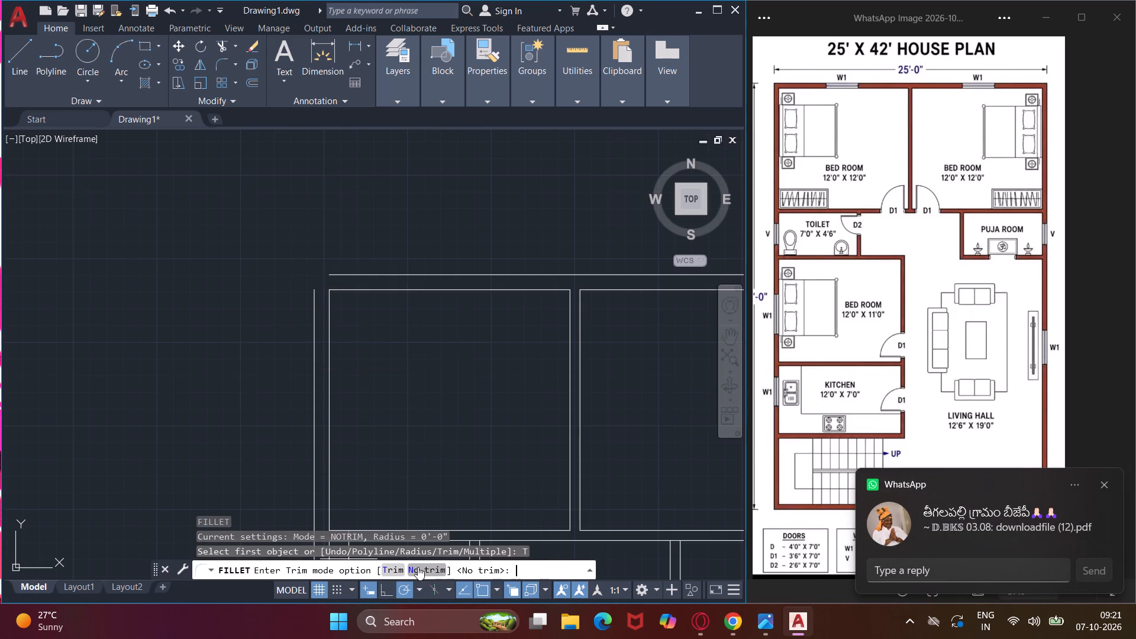
click(418, 567)
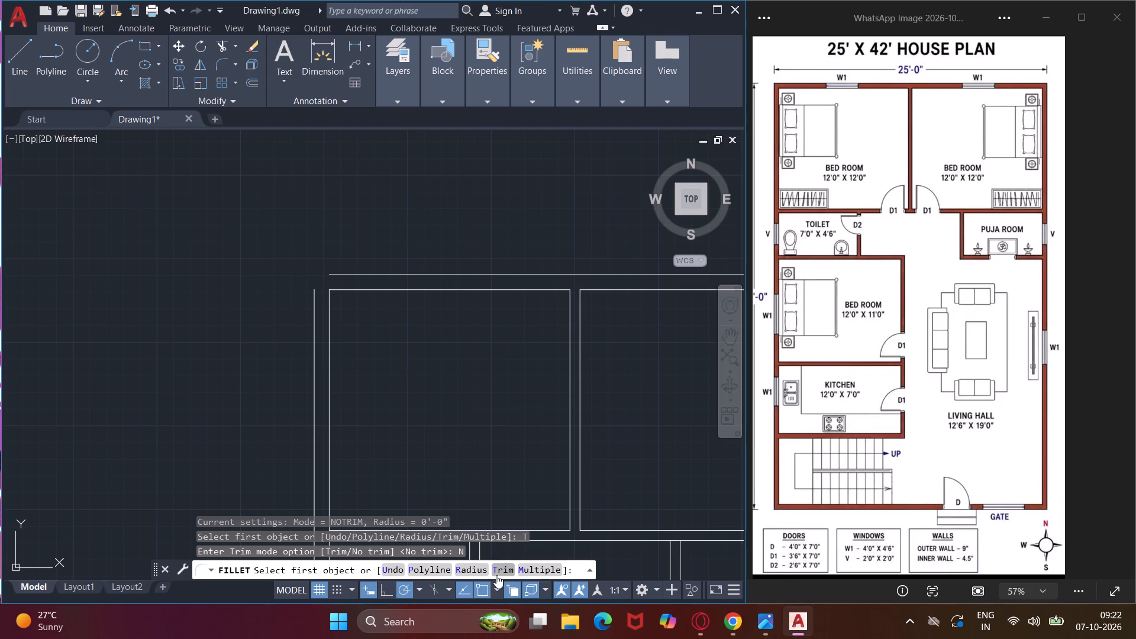
click(500, 575)
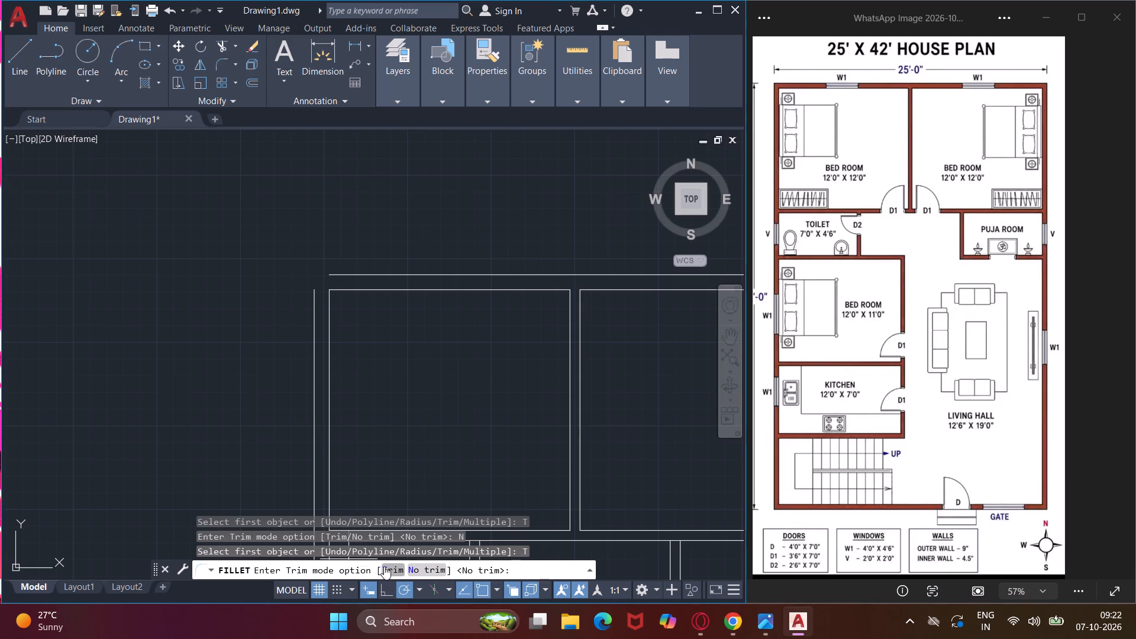
click(384, 566)
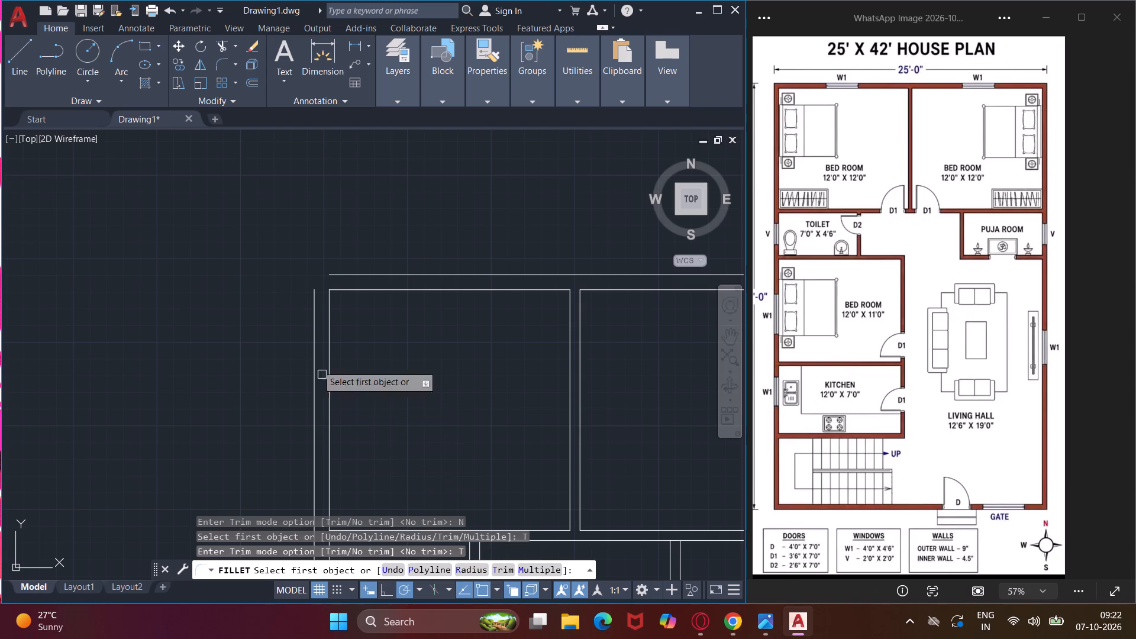
click(315, 309)
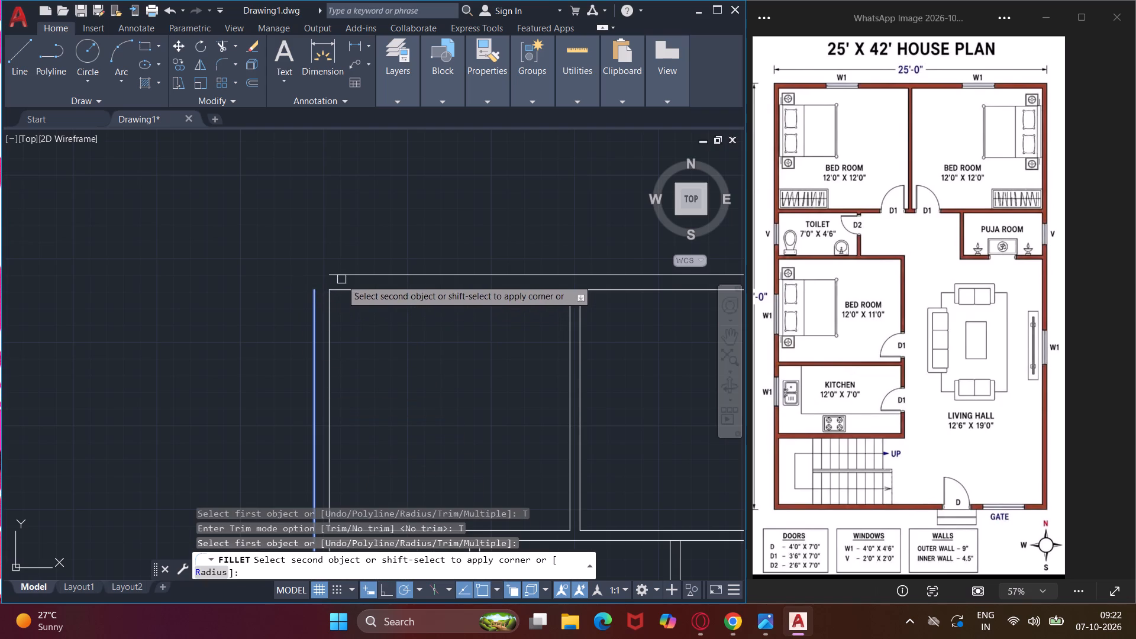
click(347, 276)
Fillet the outer top wall line with the outer right wall line at the plan's upper-right corner, radius 0.
scroll(231, 271, down, 2)
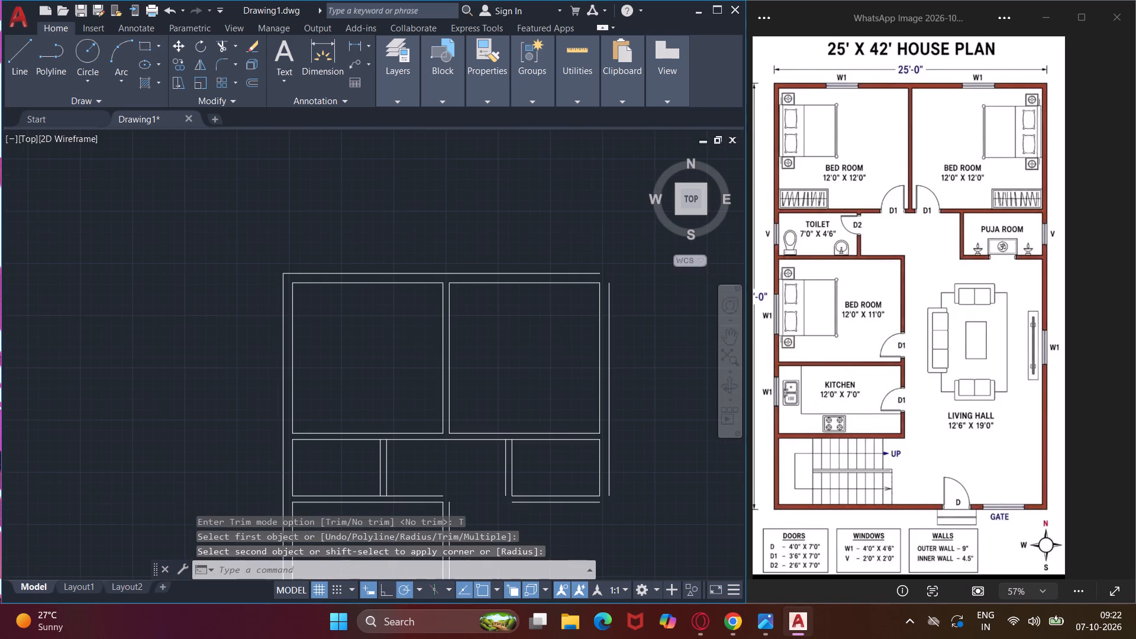
middle_drag(558, 248, 499, 231)
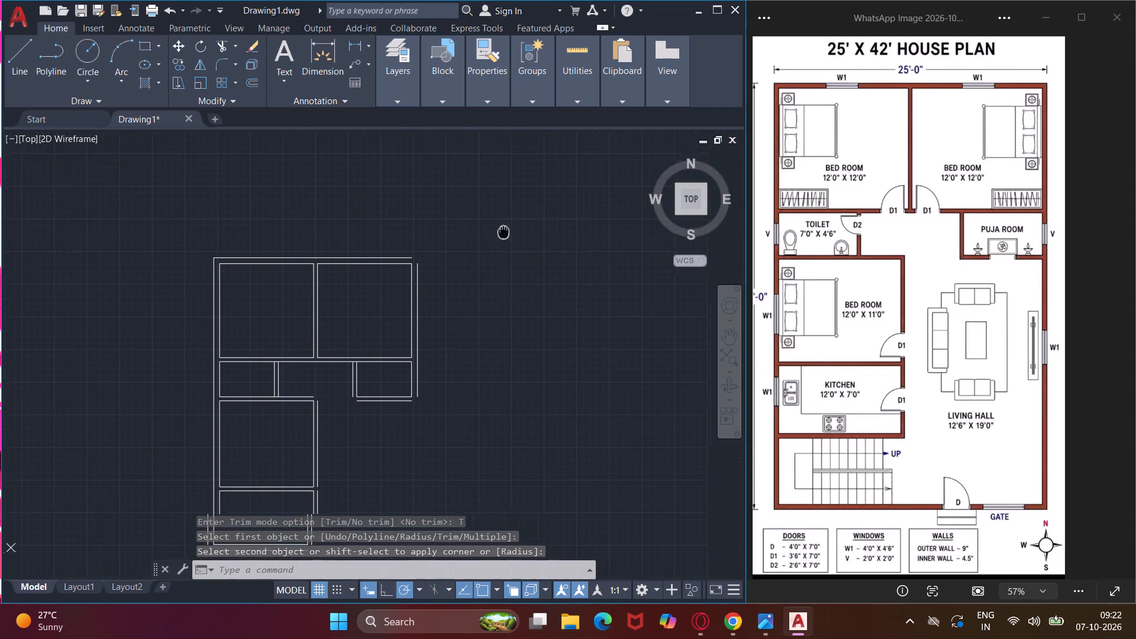
middle_drag(499, 231, 496, 229)
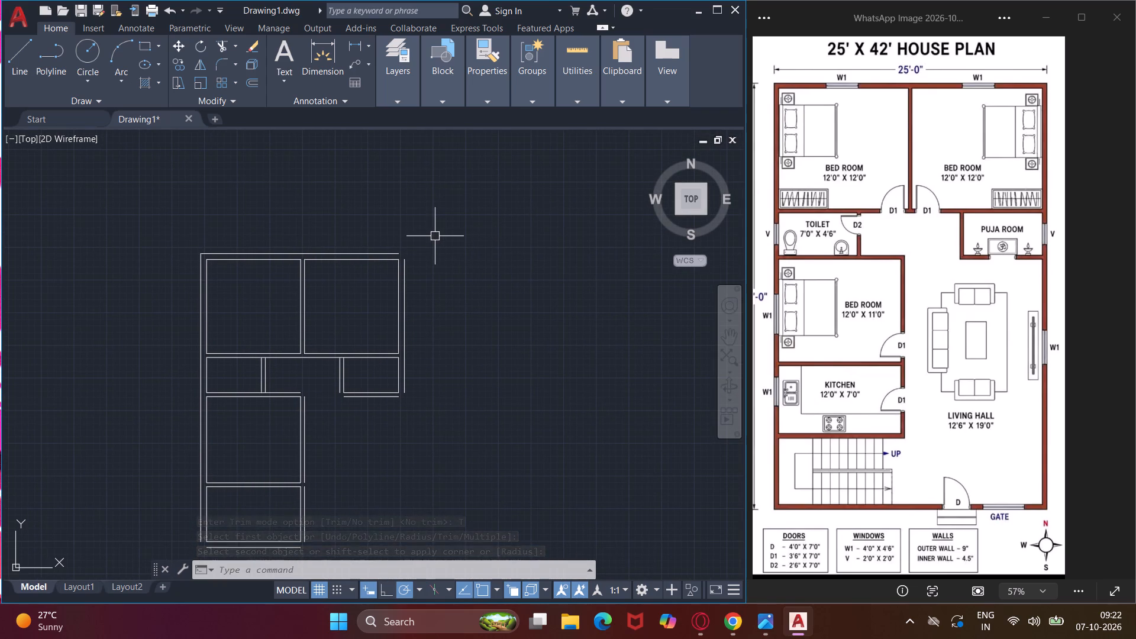
key(space)
scroll(363, 256, up, 3)
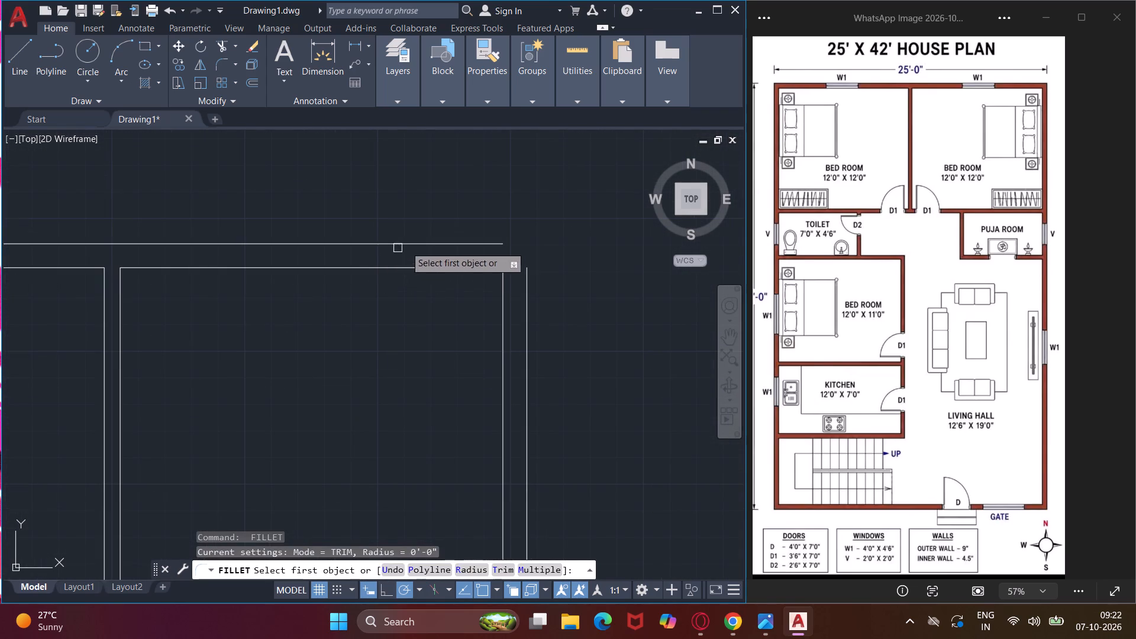
click(438, 241)
click(528, 272)
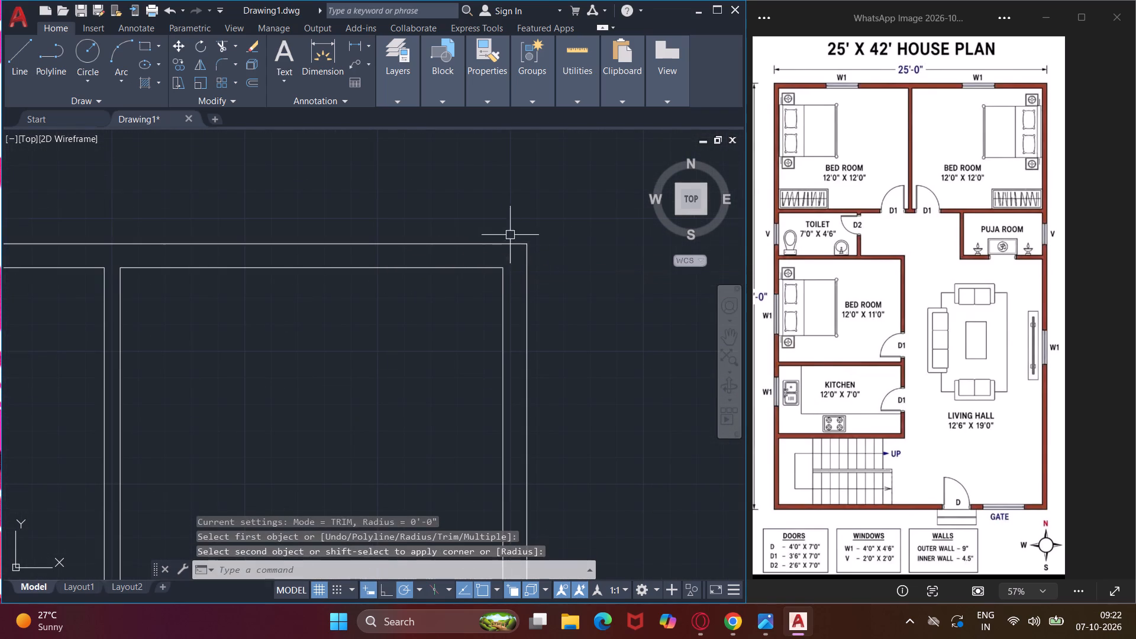
Fillet the puja room's outer bottom line with its outer right and outer left wall lines, radius 0, closing both lower corners.
scroll(509, 233, down, 3)
scroll(498, 410, up, 2)
key(space)
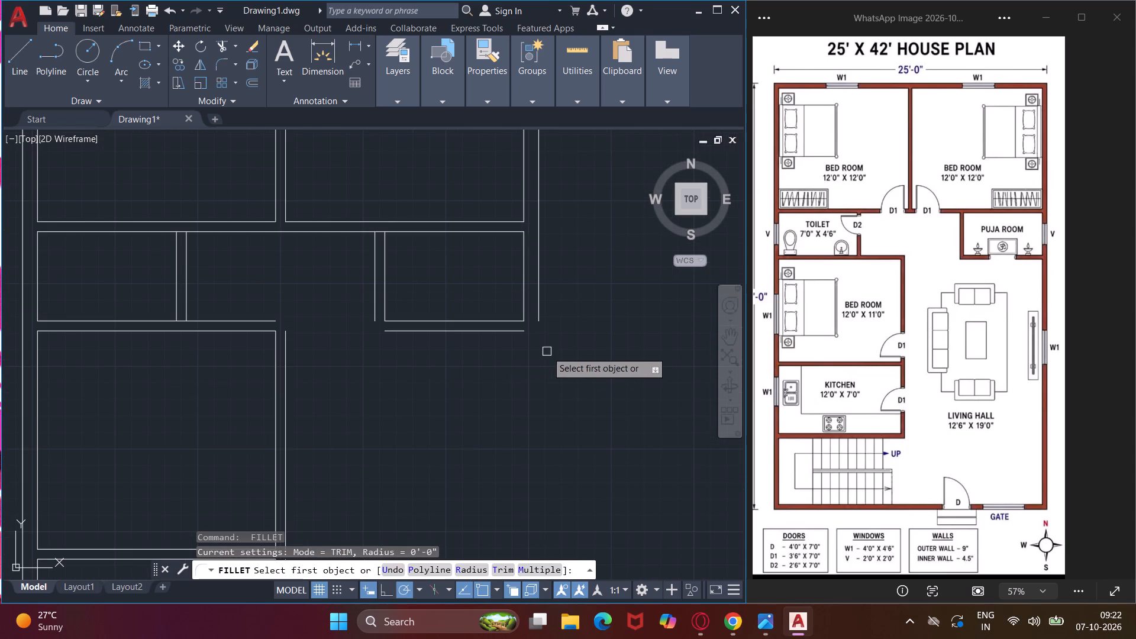
click(519, 333)
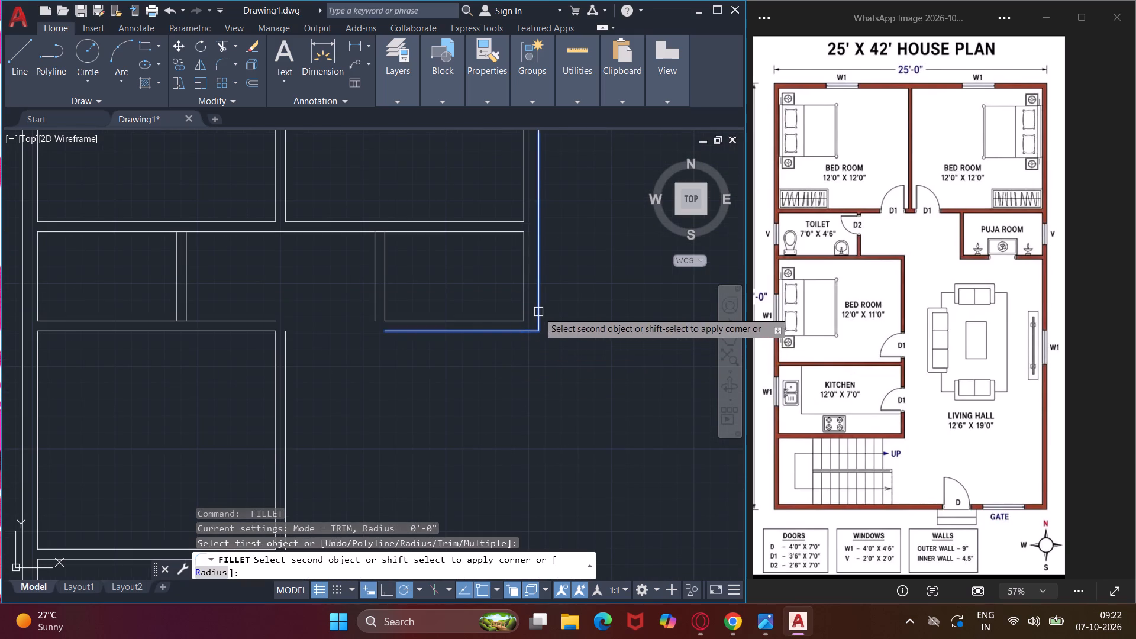
click(538, 312)
key(space)
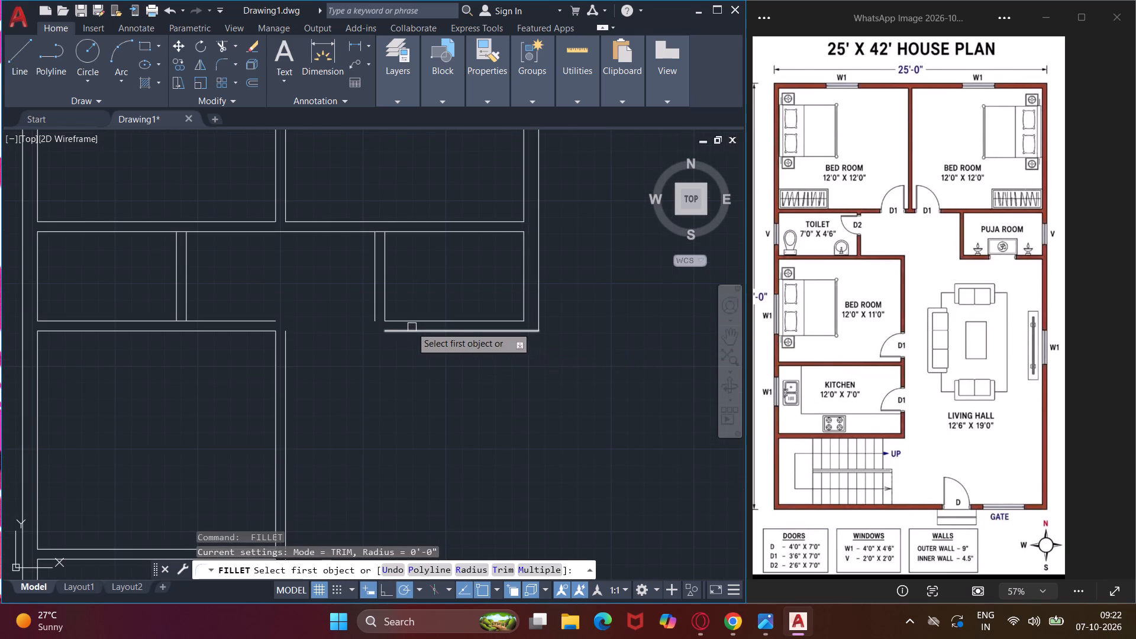
click(398, 333)
click(372, 318)
Fillet the lower bedroom's outer right wall line with the toilet's bottom wall line at the bedroom's upper-right corner, radius 0.
scroll(348, 325, down, 1)
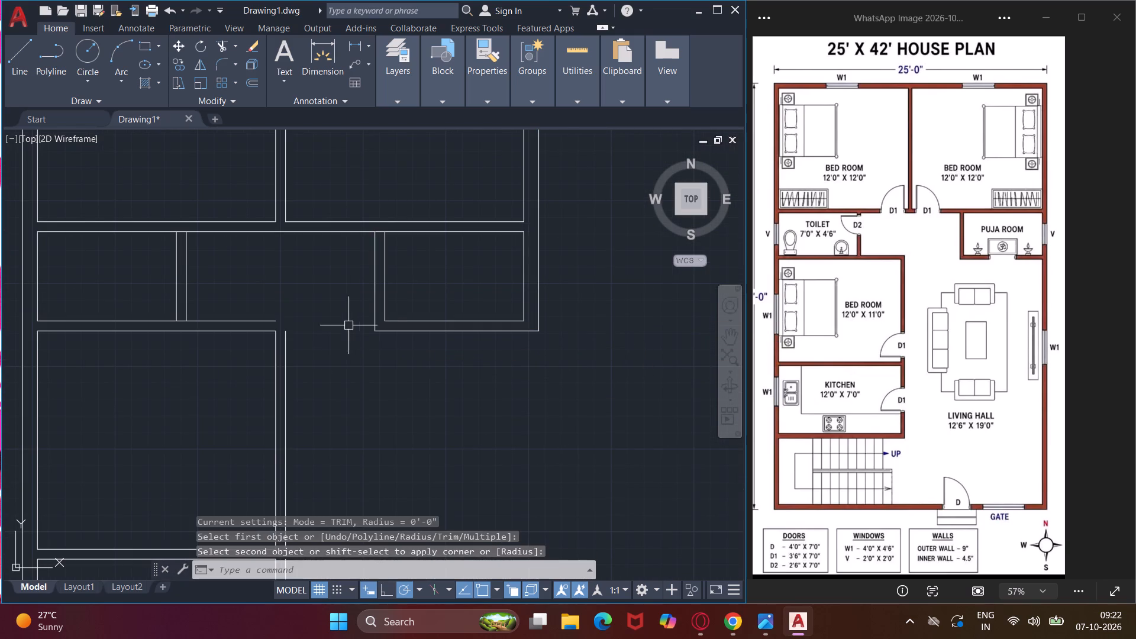
key(space)
scroll(309, 335, up, 2)
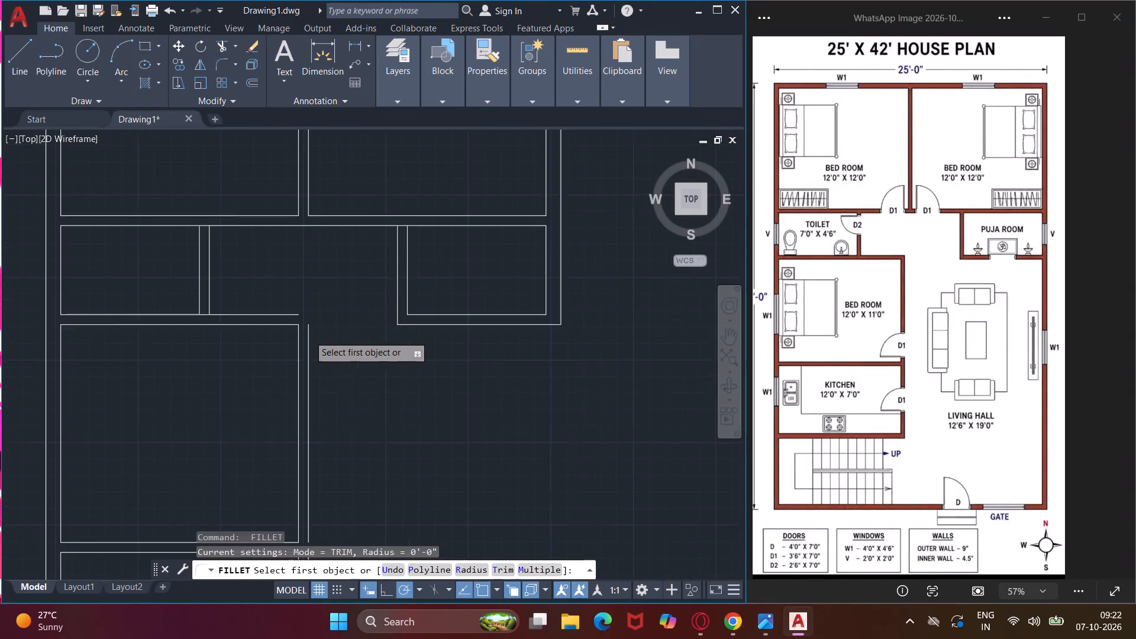
click(307, 331)
click(286, 304)
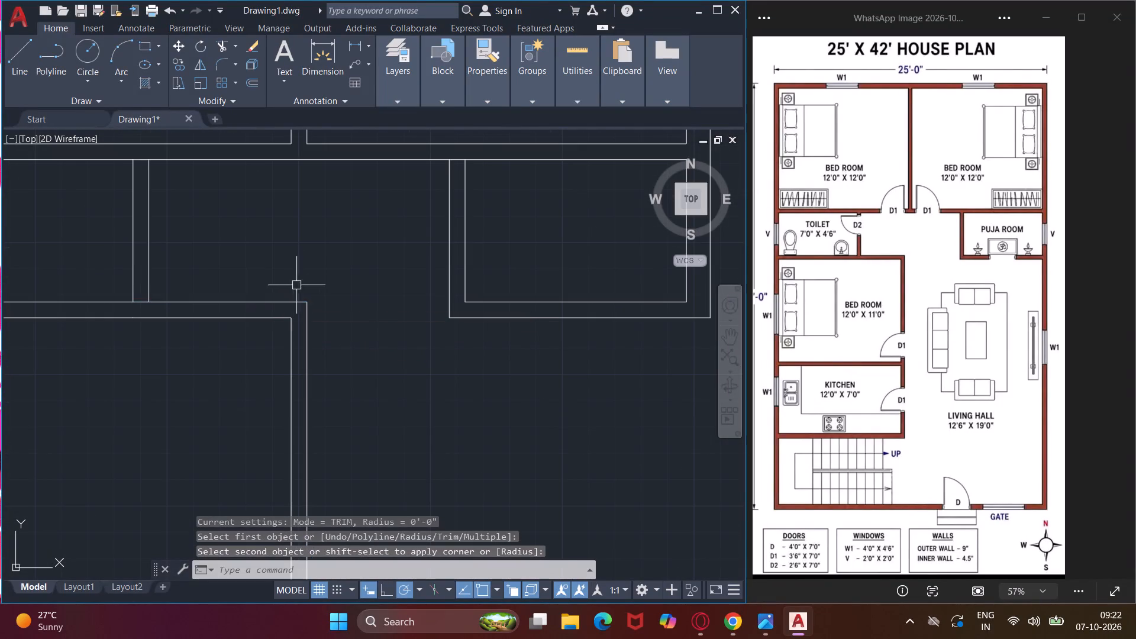
Fillet the kitchen's outer bottom line with the outer left and outer right wall lines, radius 0, closing both lower corners.
scroll(309, 269, down, 2)
middle_drag(338, 410, 550, 240)
key(space)
click(357, 333)
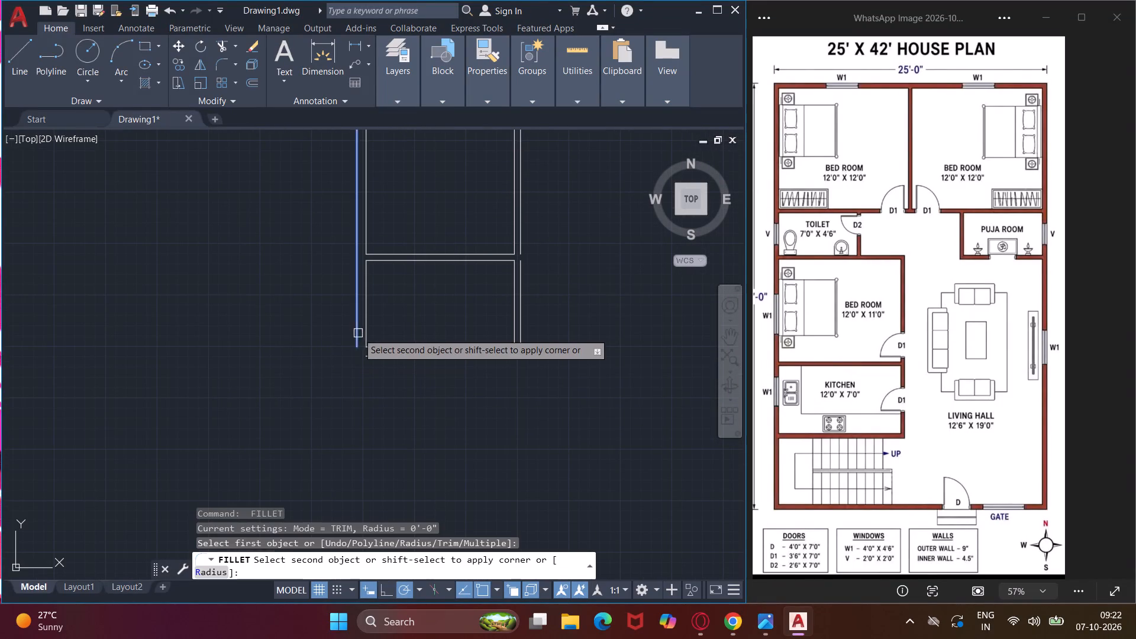
click(373, 357)
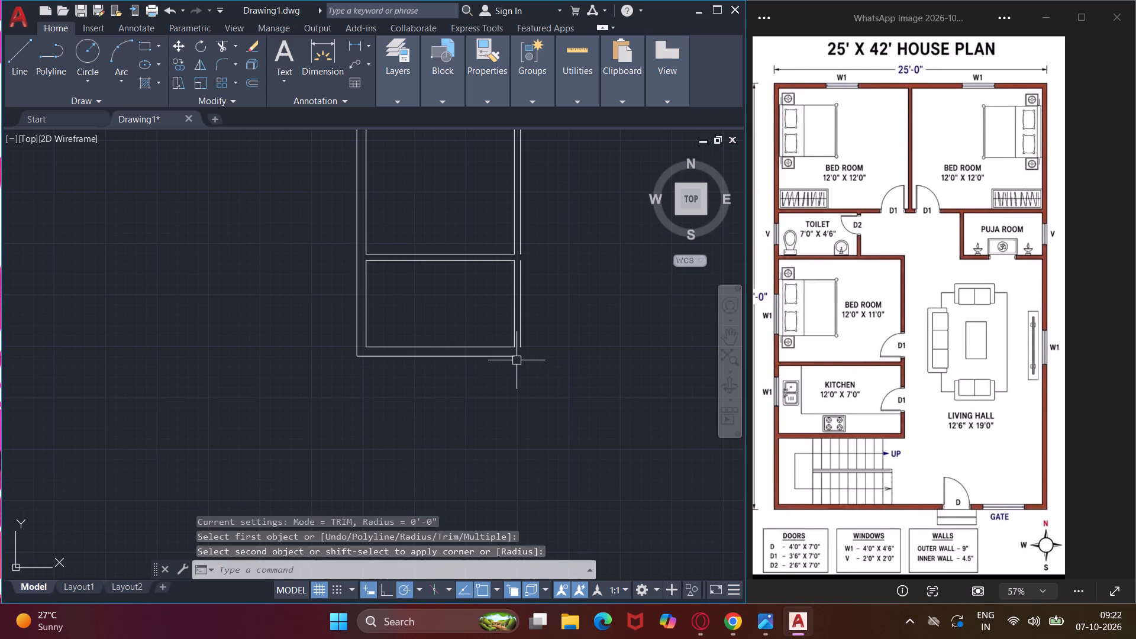
key(space)
click(505, 357)
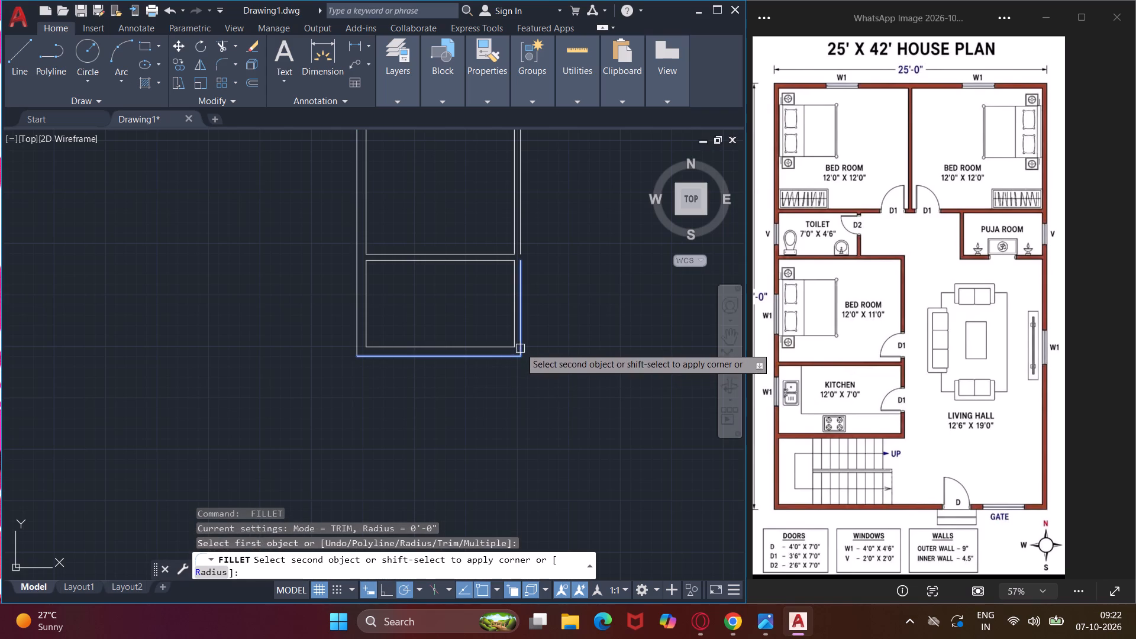
click(521, 343)
Join the outer right wall lines of the lower bedroom and kitchen into one line across the gap between them.
middle_drag(560, 309, 544, 427)
scroll(552, 376, down, 1)
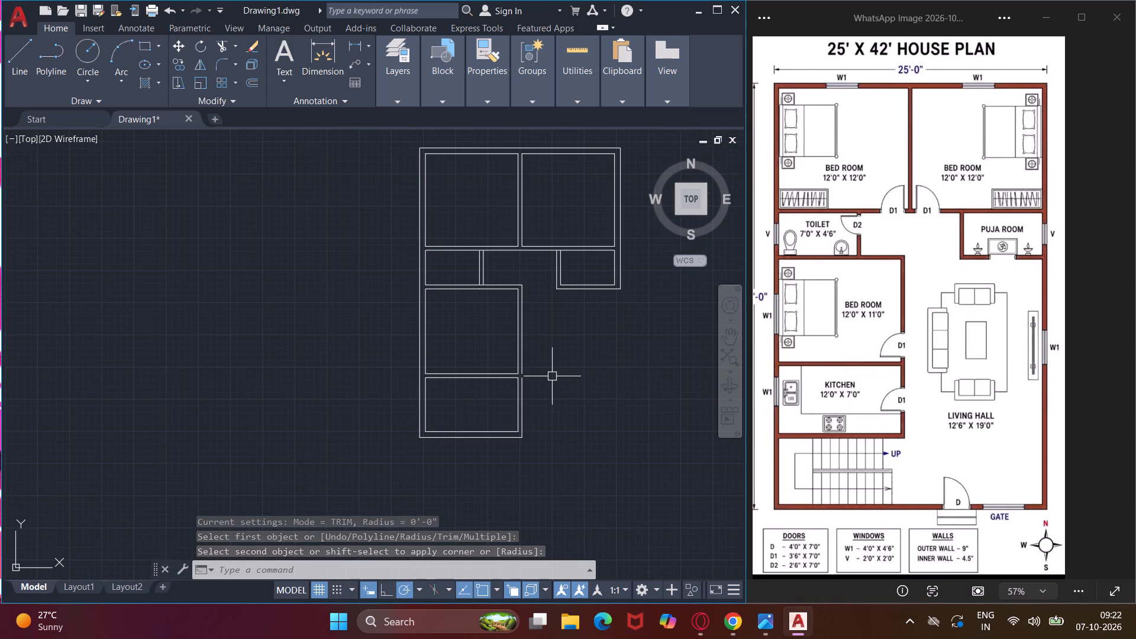
scroll(548, 374, up, 3)
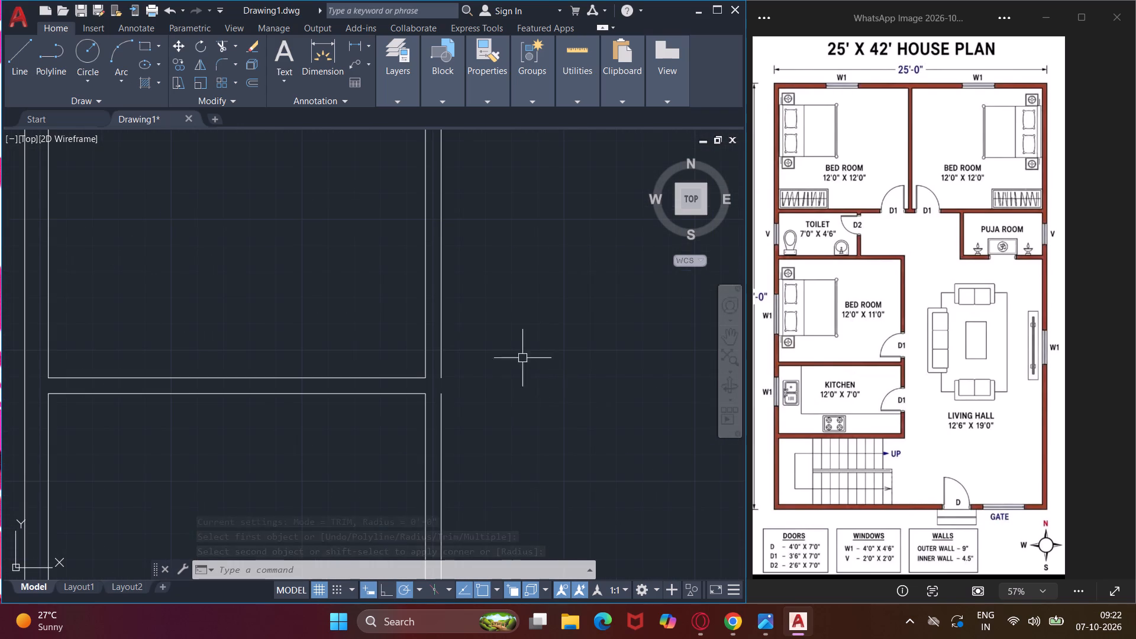
click(440, 366)
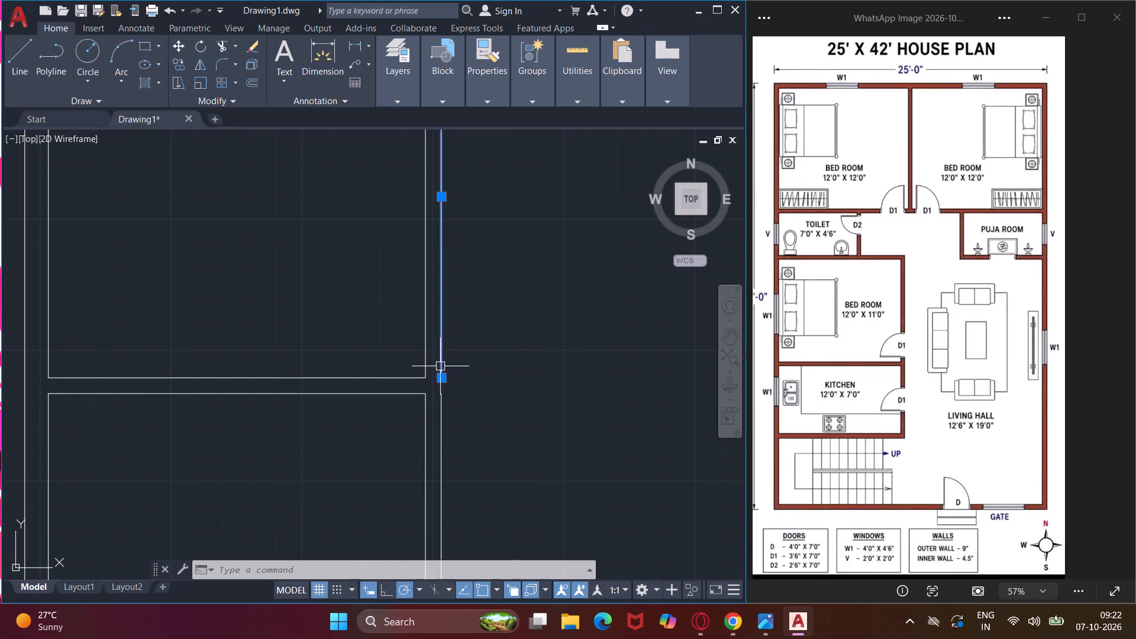
click(440, 418)
text(j)
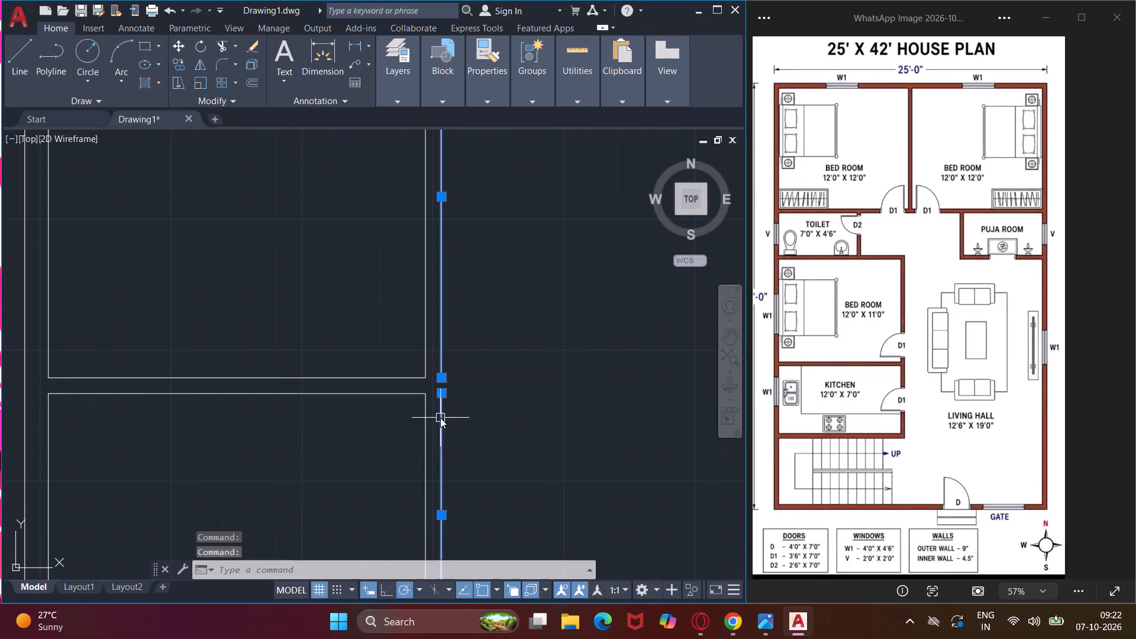
key(space)
Dimension the outer left wall from the plan's top-left corner to the kitchen's bottom-left corner, placing the dimension left of the plan.
scroll(554, 322, down, 3)
middle_drag(554, 322, 539, 394)
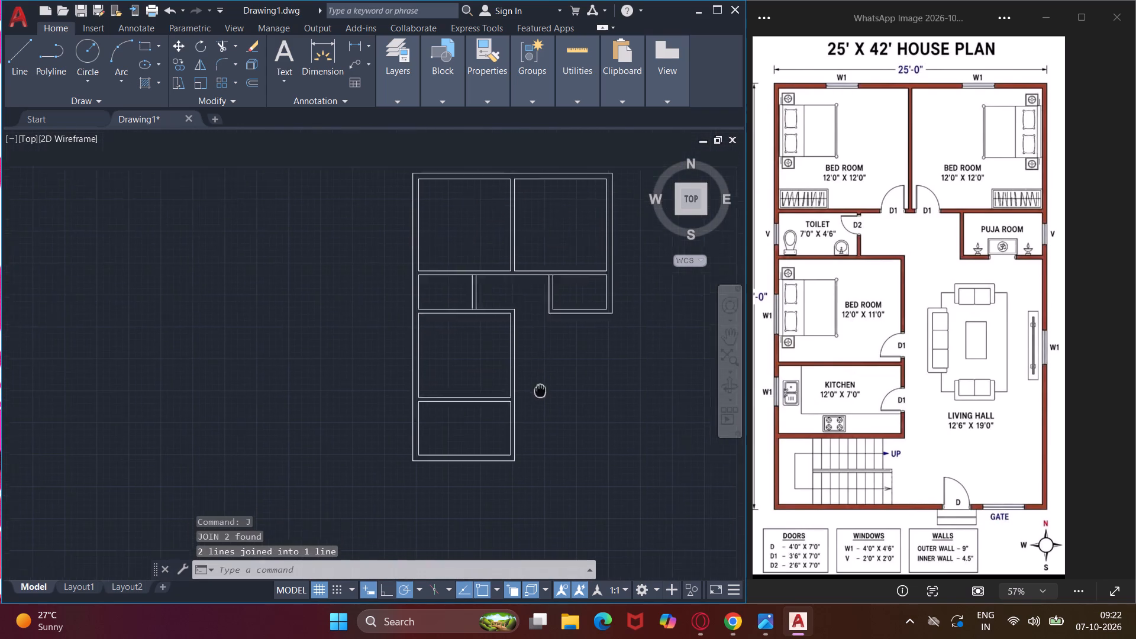
middle_drag(539, 394, 458, 340)
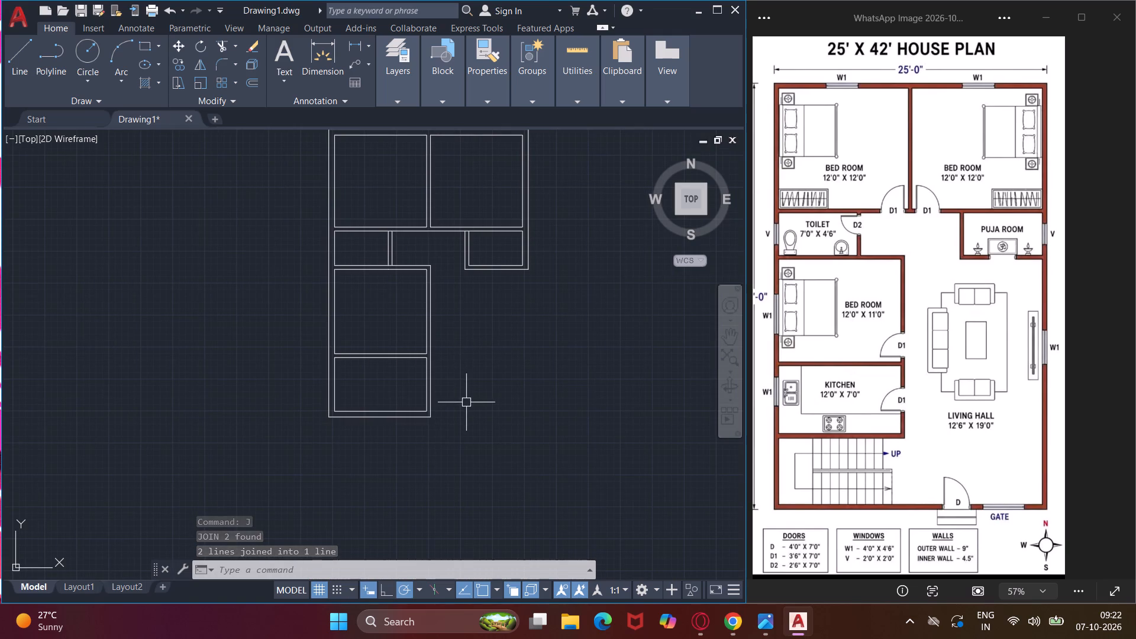
middle_drag(466, 402, 490, 350)
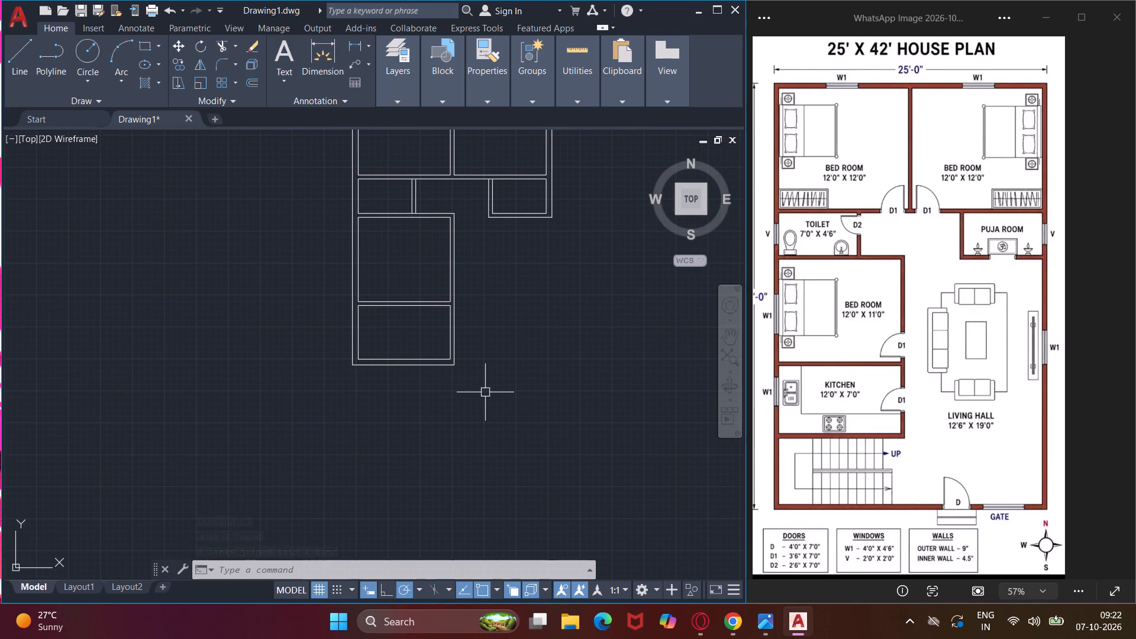
middle_drag(485, 392, 493, 457)
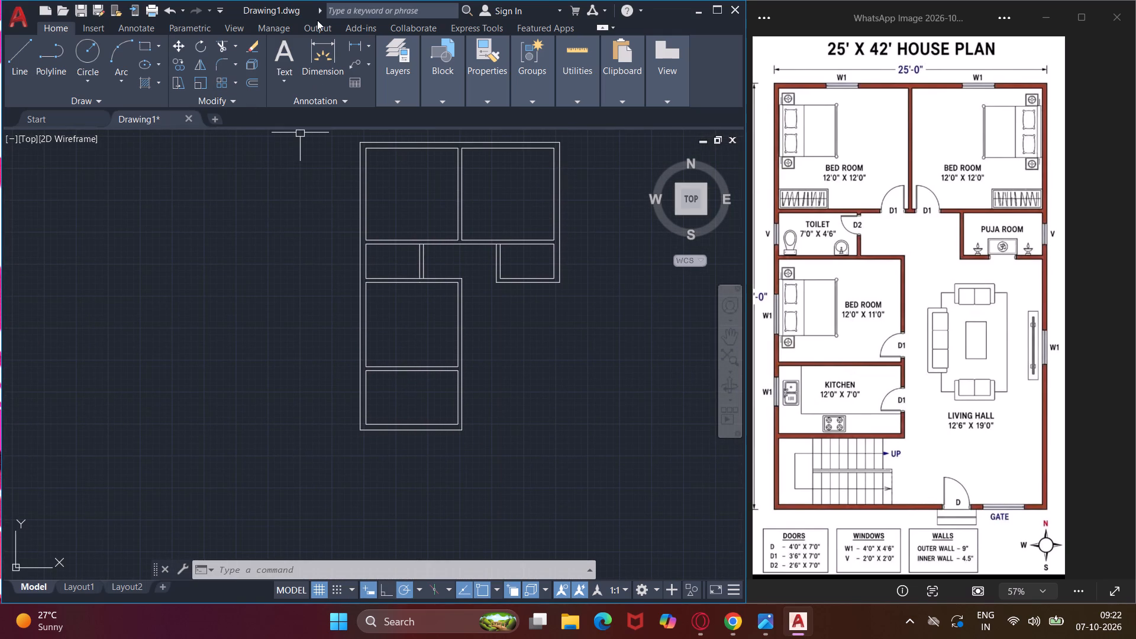
click(308, 56)
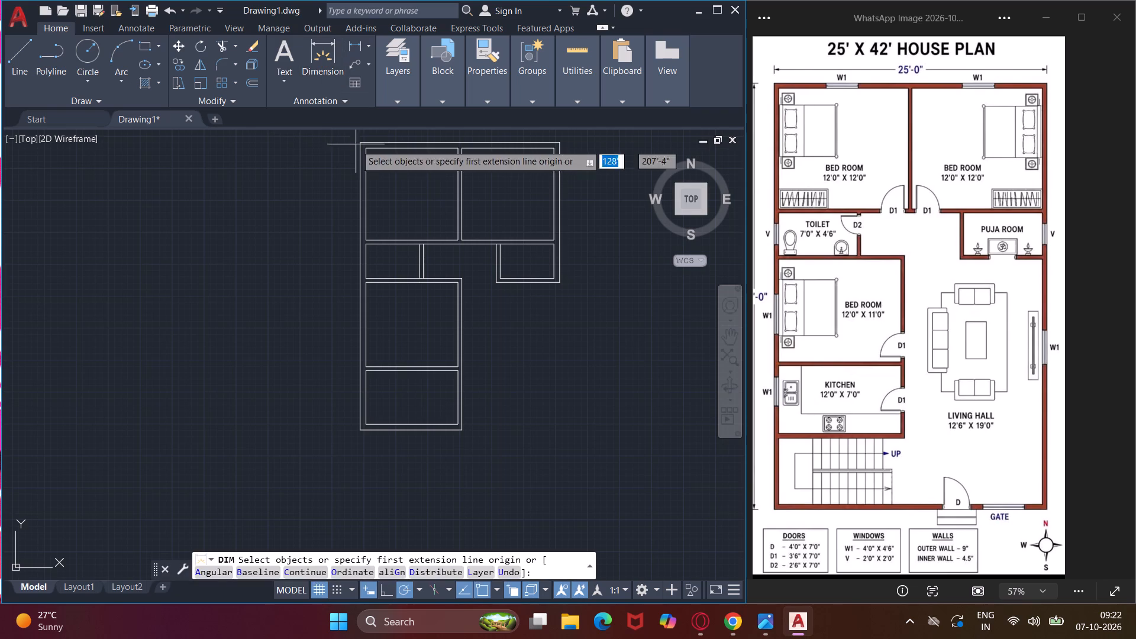
click(358, 145)
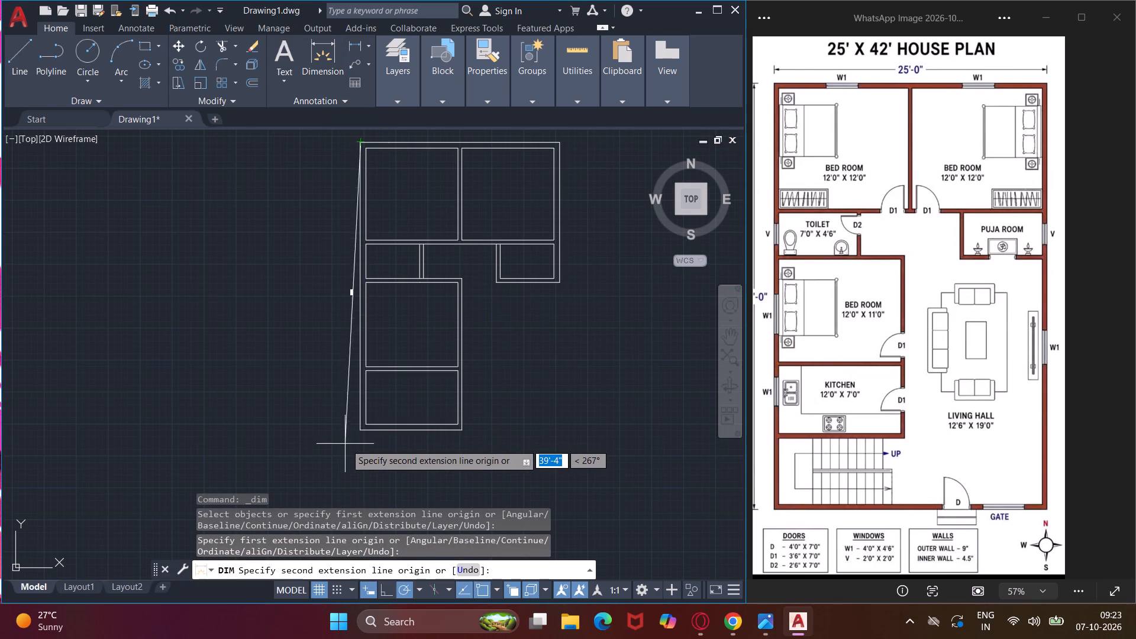
click(360, 430)
click(322, 425)
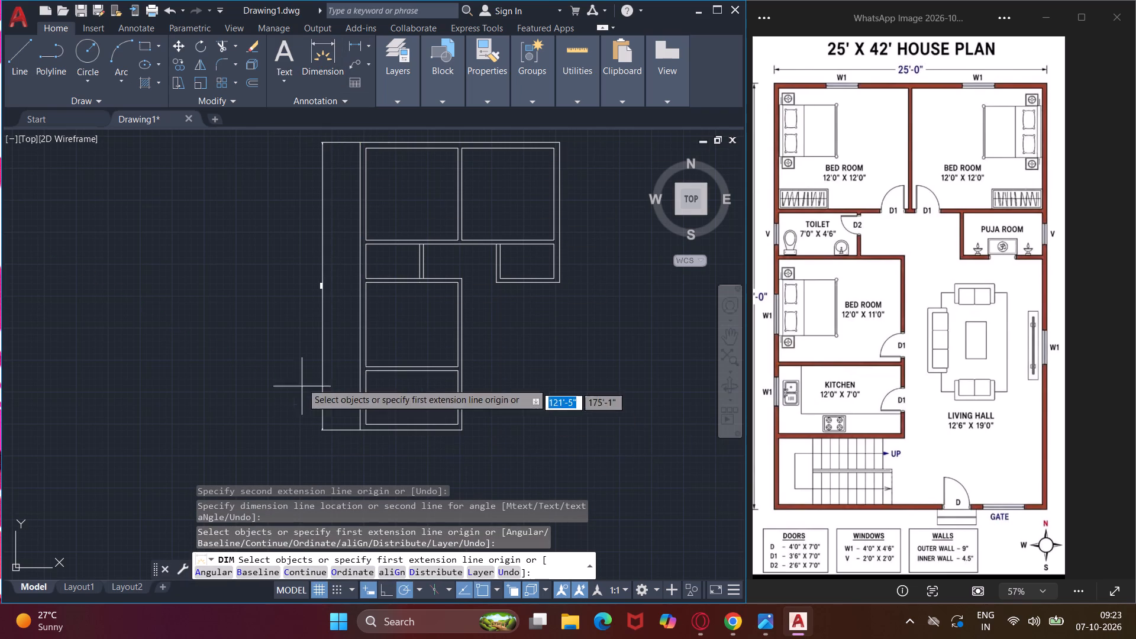
Examine the left wall's new length dimension and the open area below the kitchen.
scroll(309, 290, up, 4)
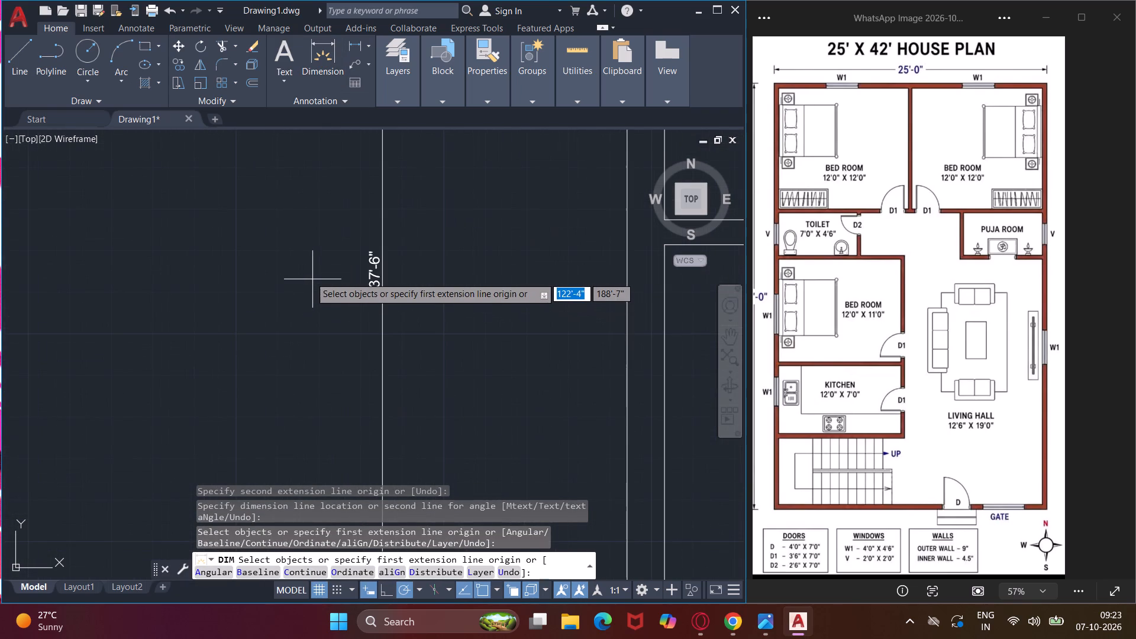
scroll(305, 272, down, 1)
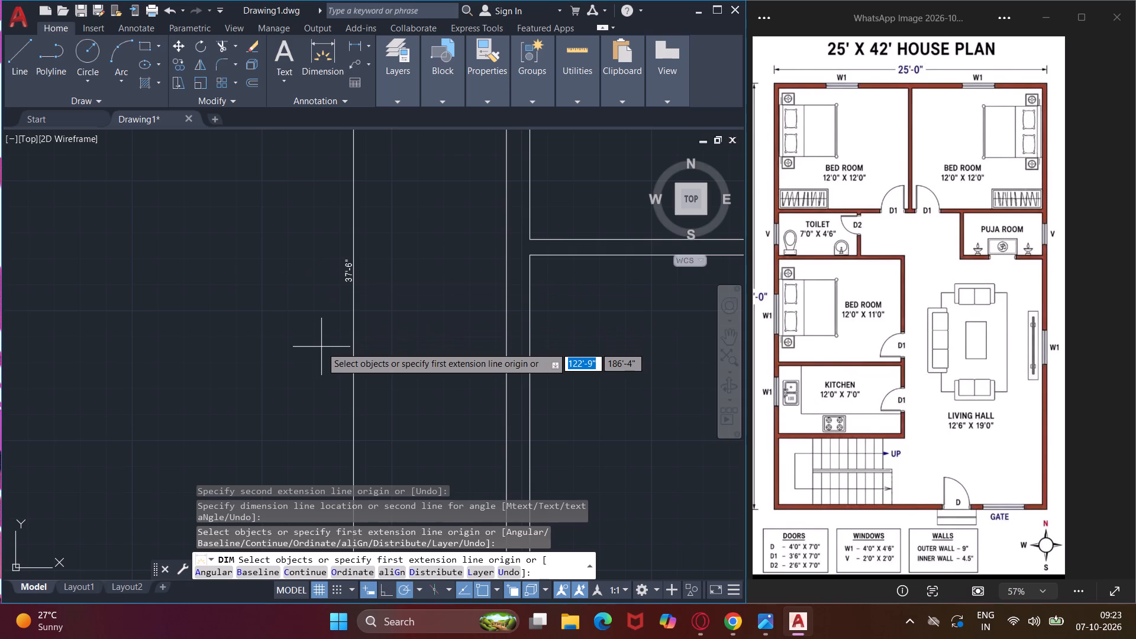
middle_drag(321, 347, 338, 225)
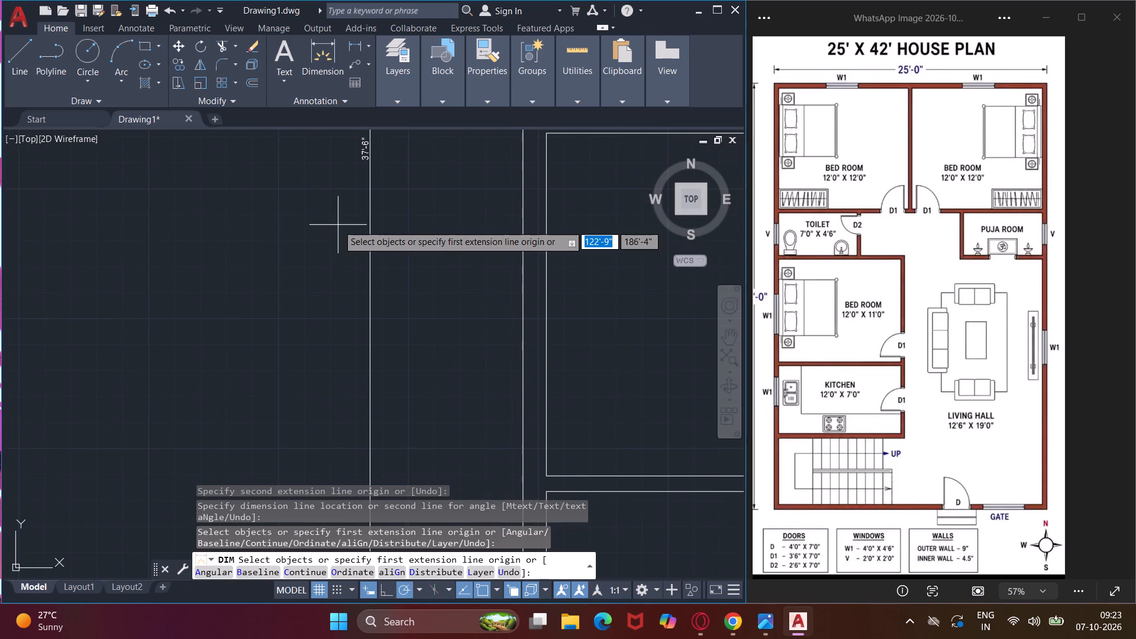
scroll(338, 225, down, 2)
middle_drag(340, 332, 385, 374)
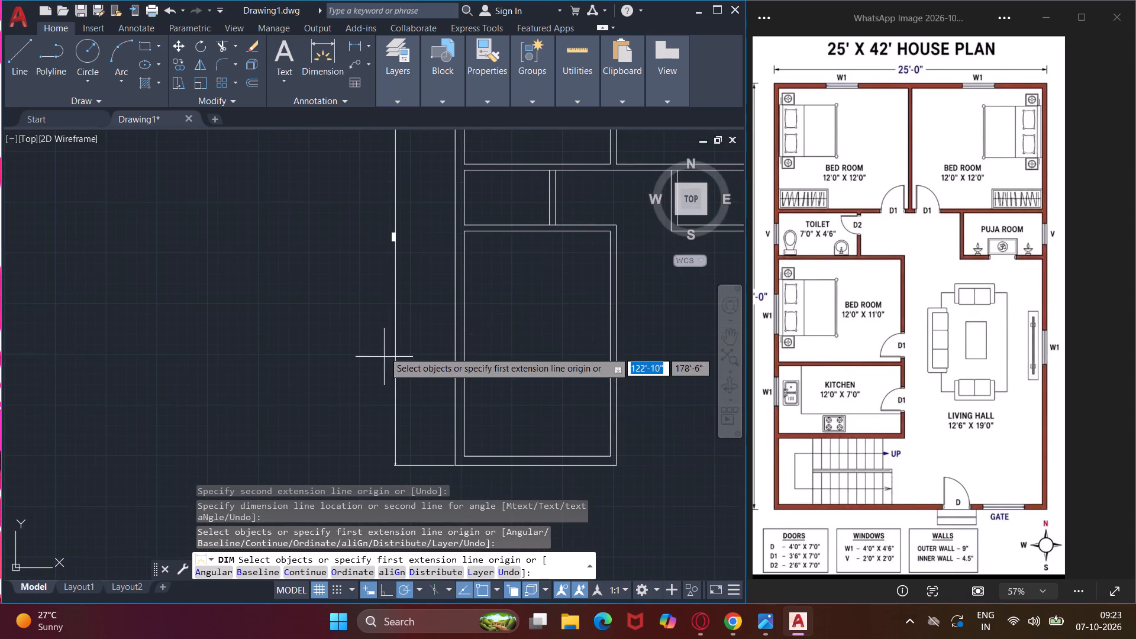
scroll(388, 234, up, 2)
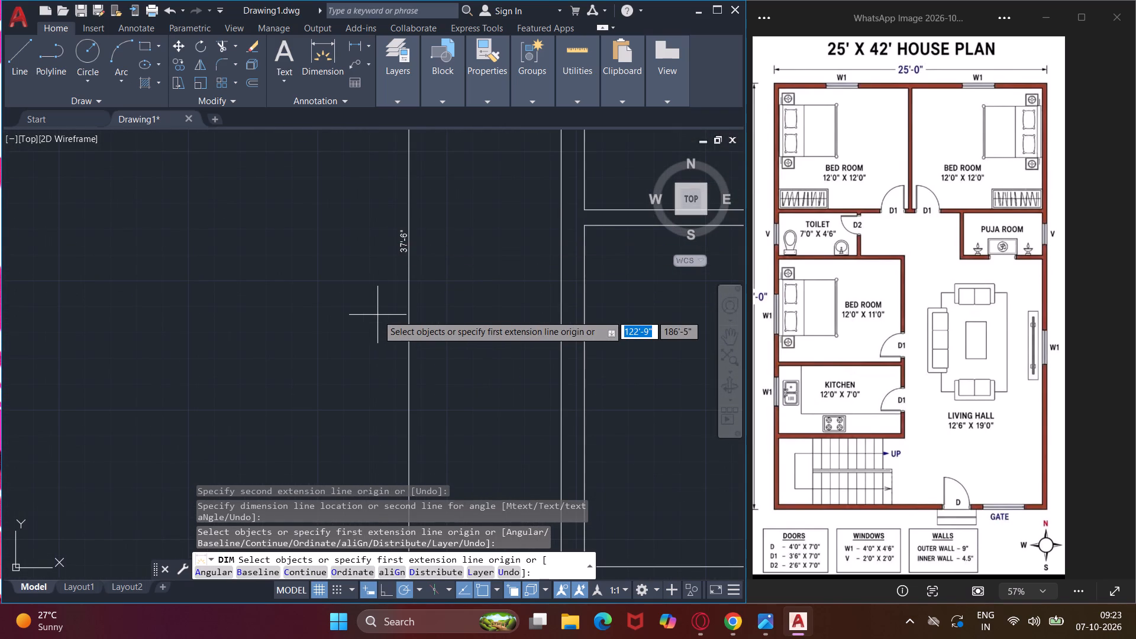
middle_drag(377, 315, 315, 209)
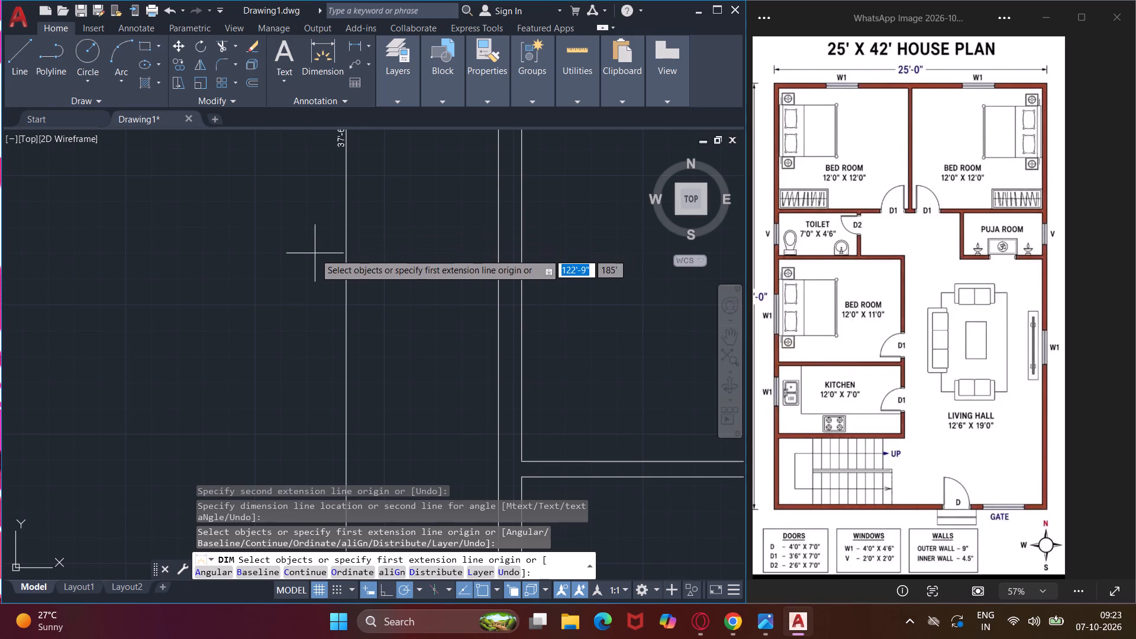
scroll(305, 305, down, 1)
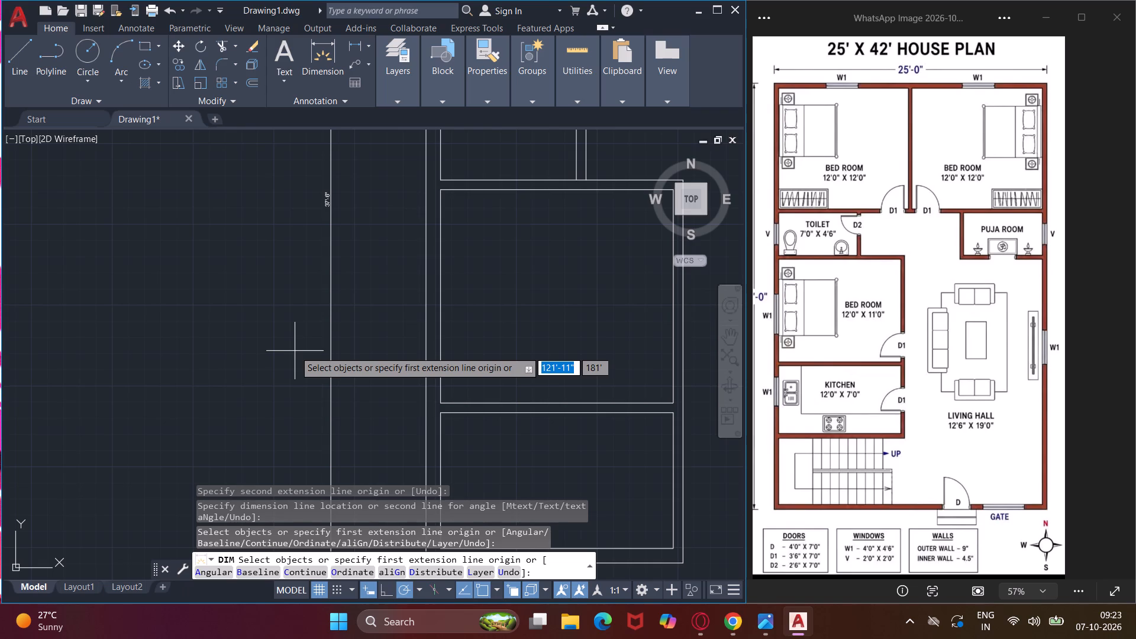
middle_drag(295, 351, 309, 231)
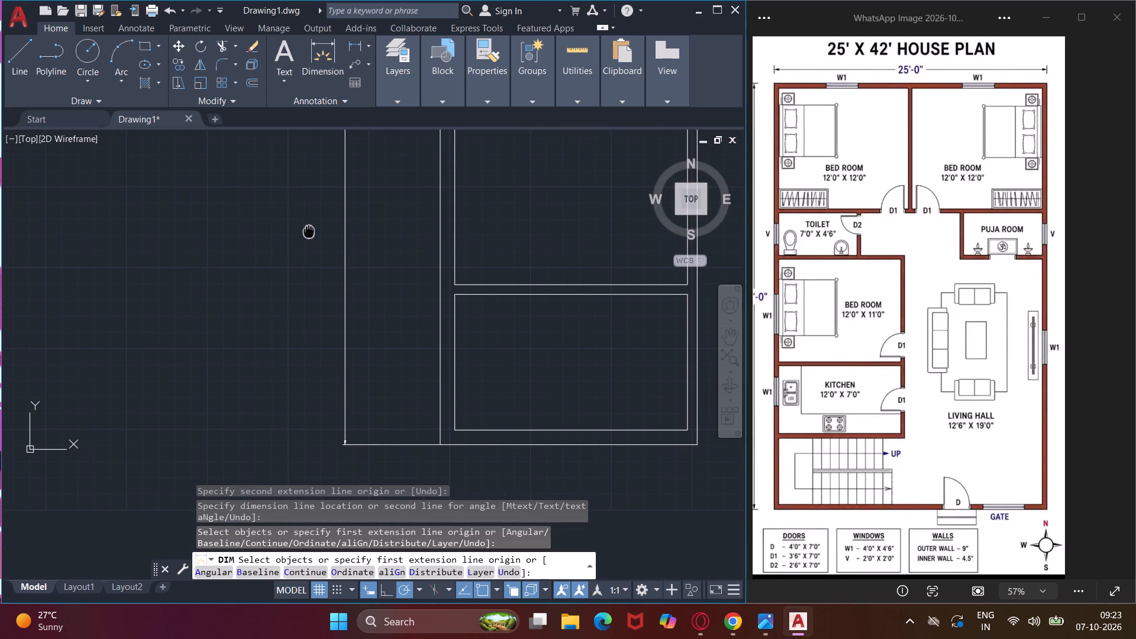
middle_drag(309, 231, 286, 351)
middle_drag(286, 351, 291, 346)
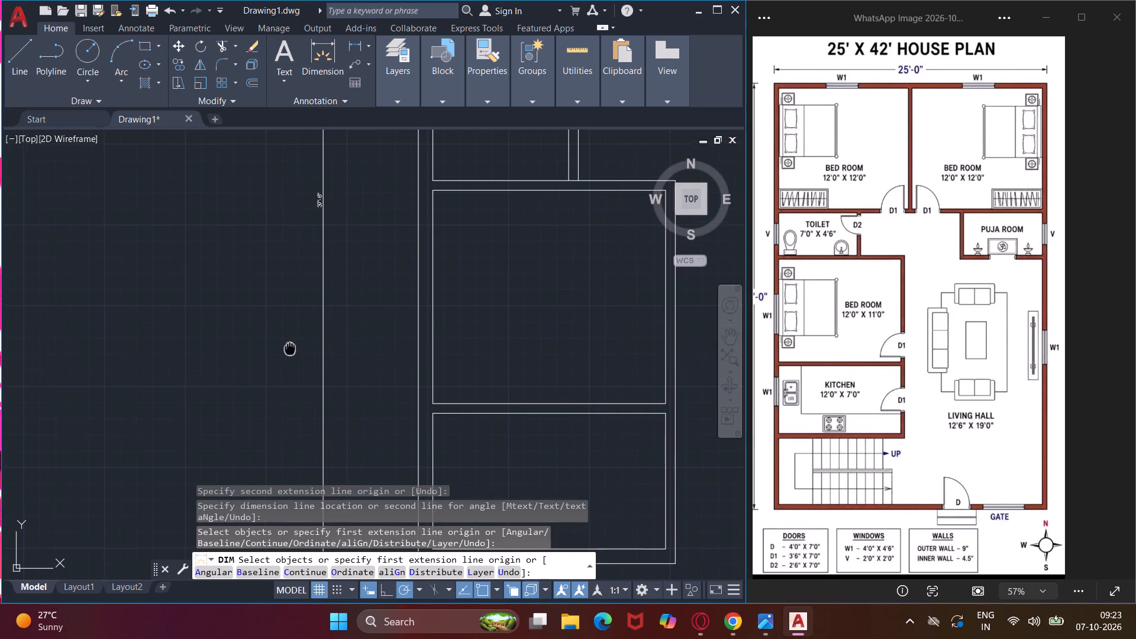
middle_drag(291, 346, 316, 224)
middle_drag(279, 321, 282, 288)
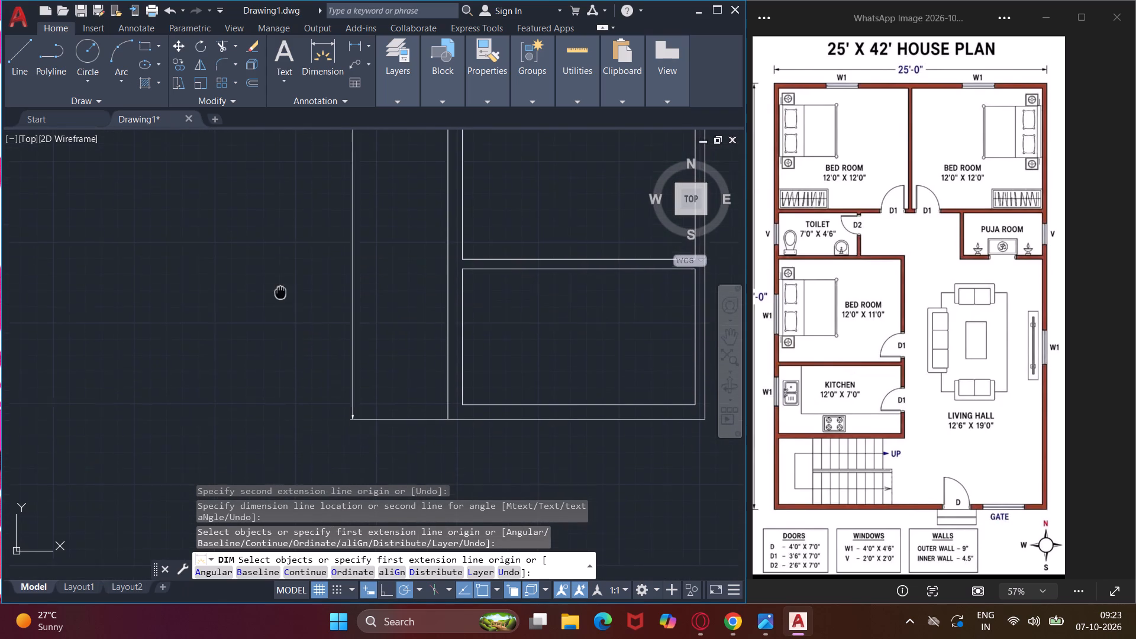
middle_drag(282, 288, 279, 226)
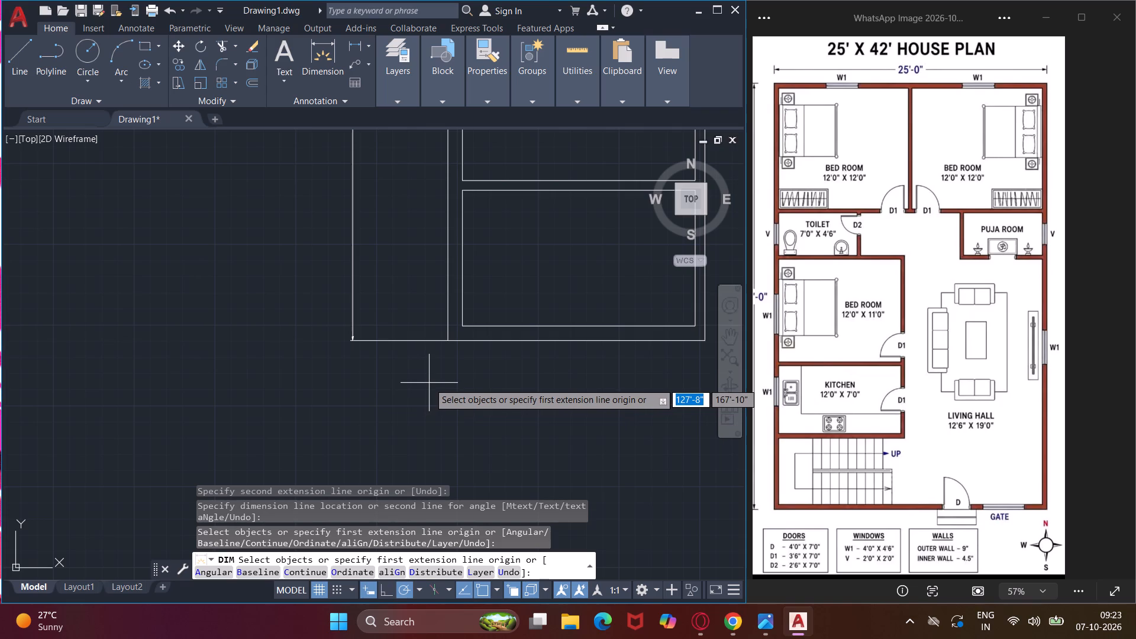
middle_drag(429, 383, 363, 379)
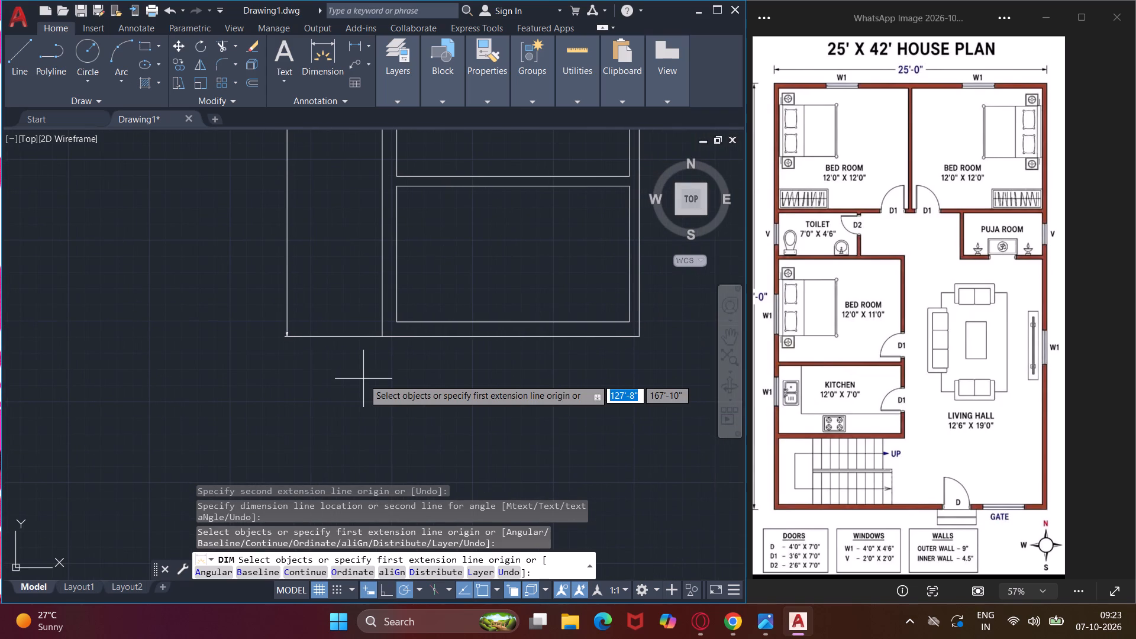
key(Escape)
key(space)
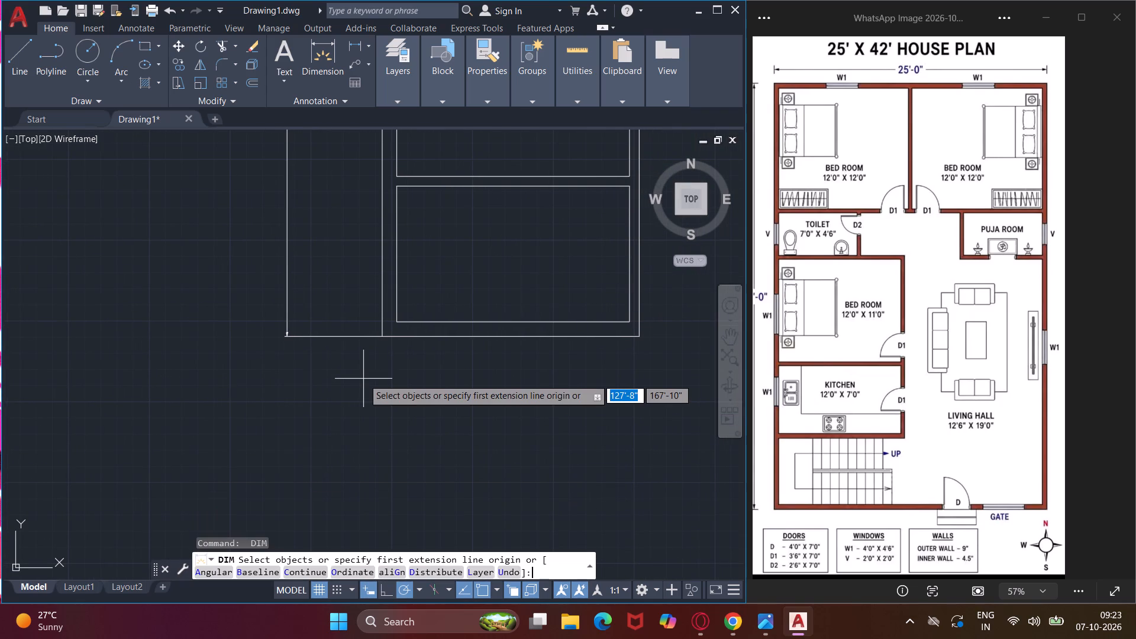
key(Escape)
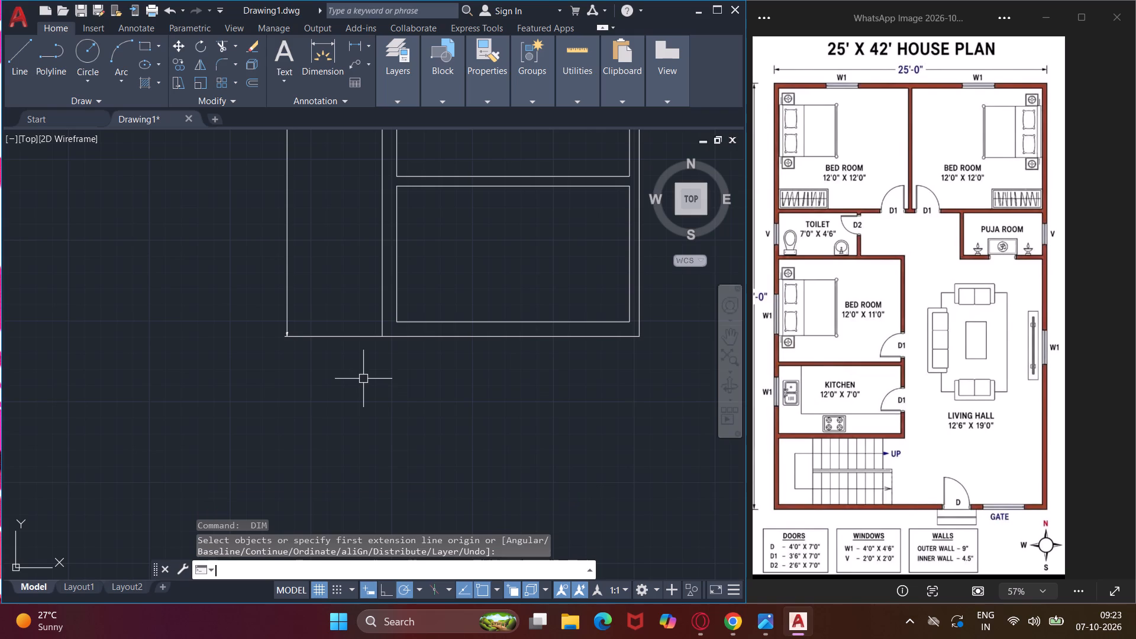
Draw a 4'6" line straight down from the kitchen's outer bottom-left corner to extend the outer left wall.
key(l)
key(space)
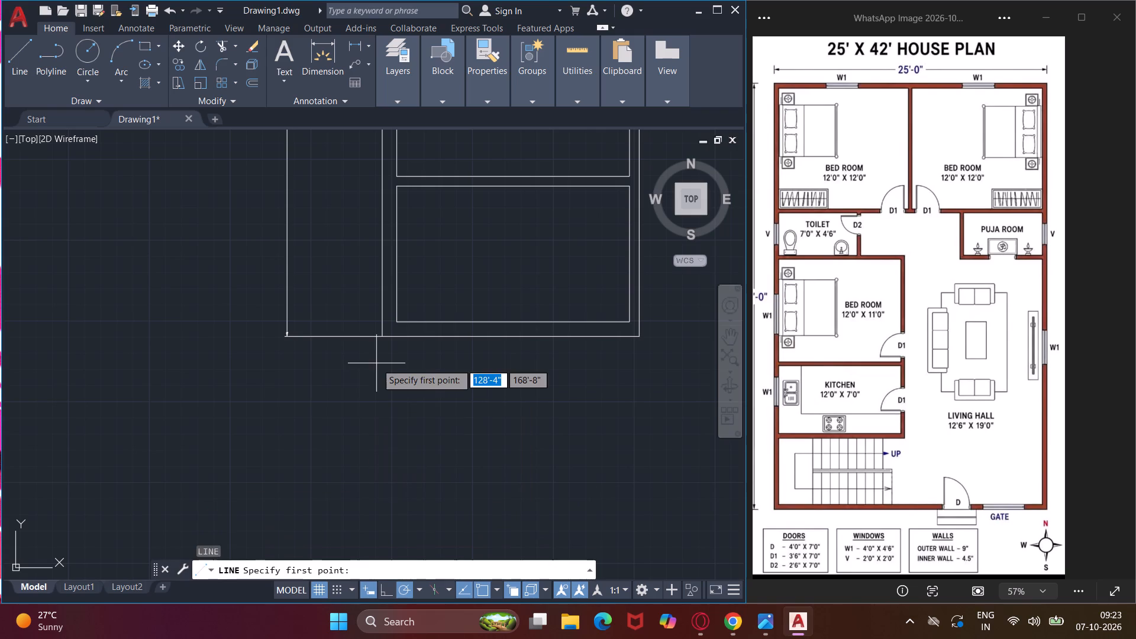
click(384, 336)
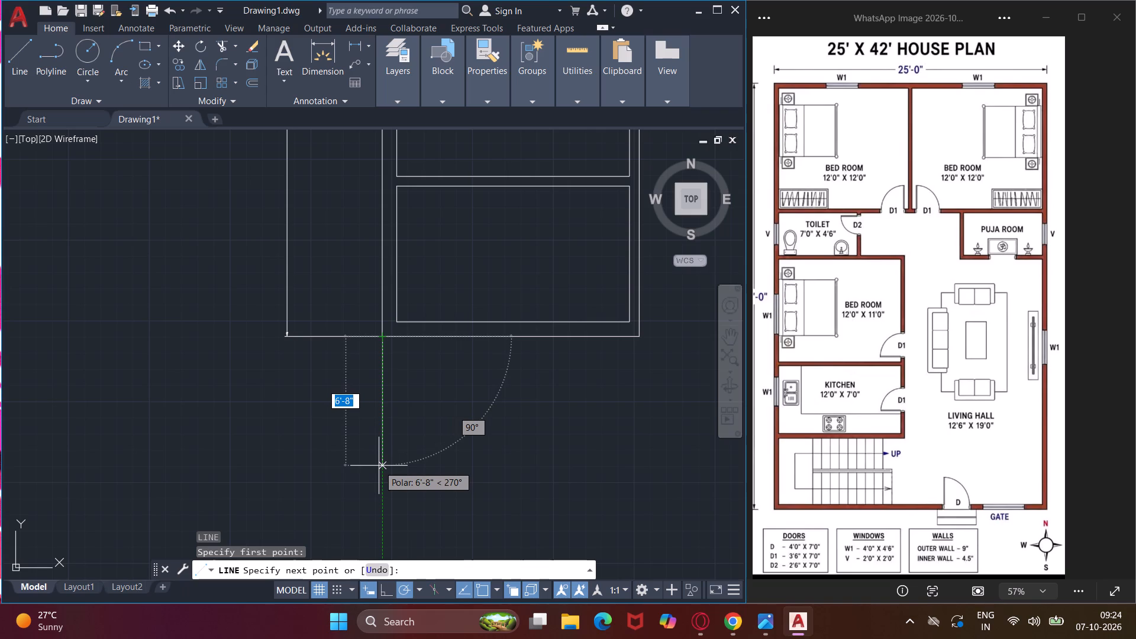
text(4')
text(6")
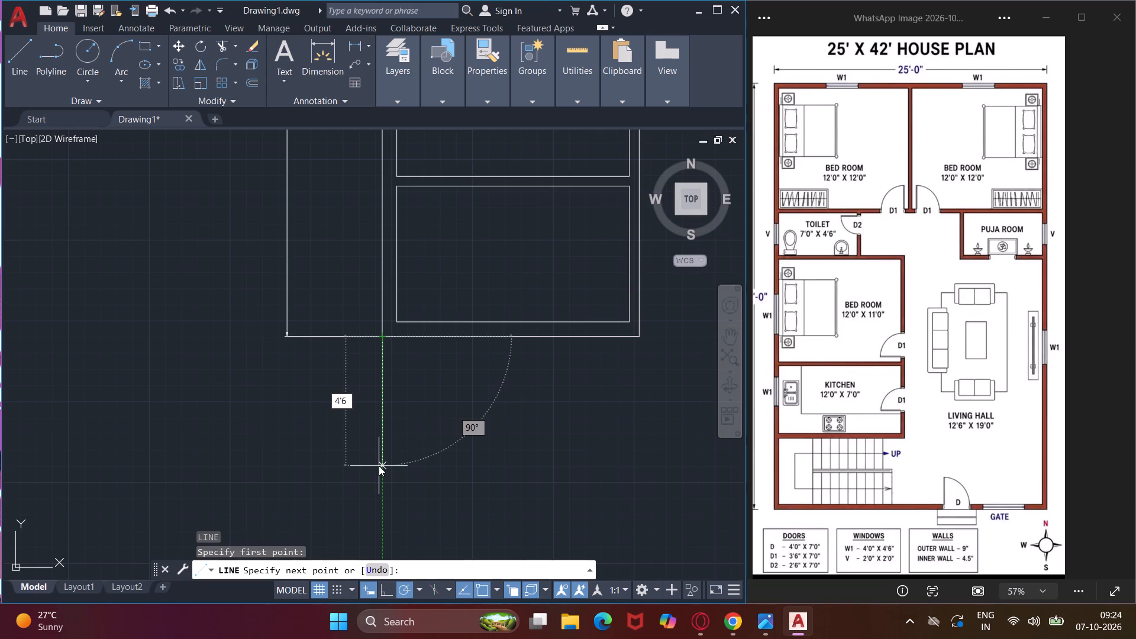
key(Return)
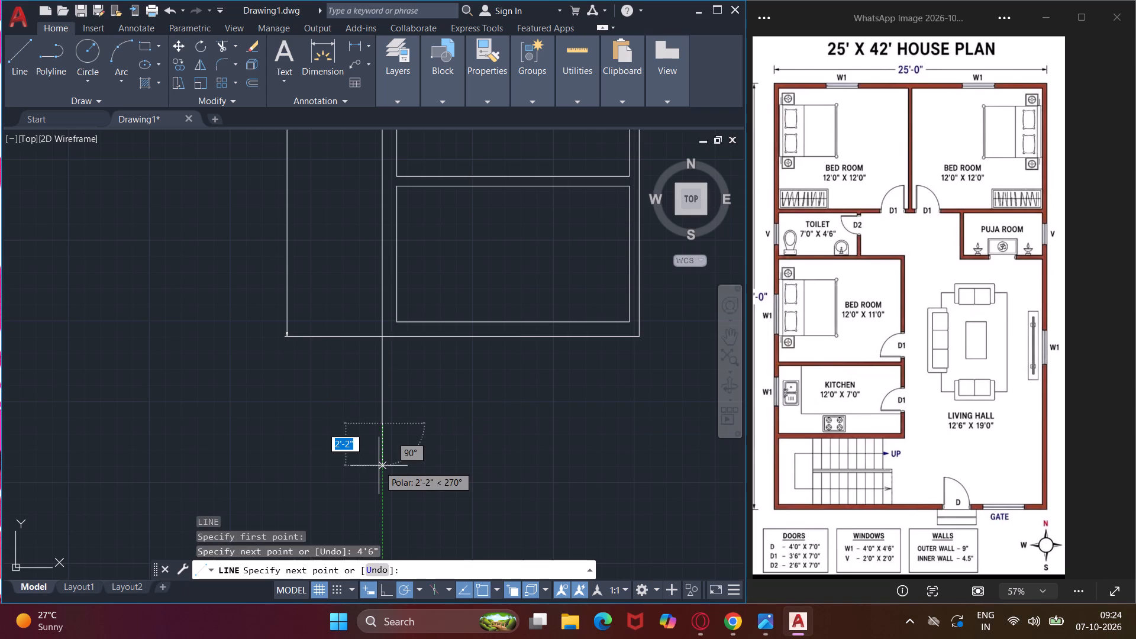
key(Escape)
Dimension the extended left wall from the plan's top-left corner to the new lower end, placed left of the existing dimension.
middle_drag(371, 401, 362, 488)
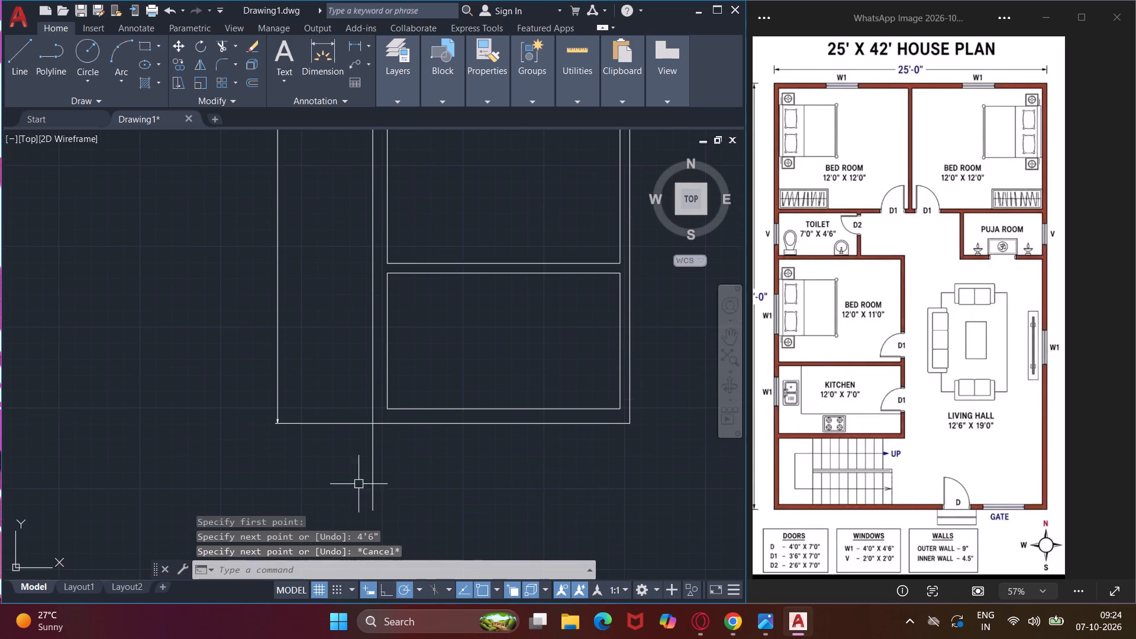
scroll(352, 473, down, 2)
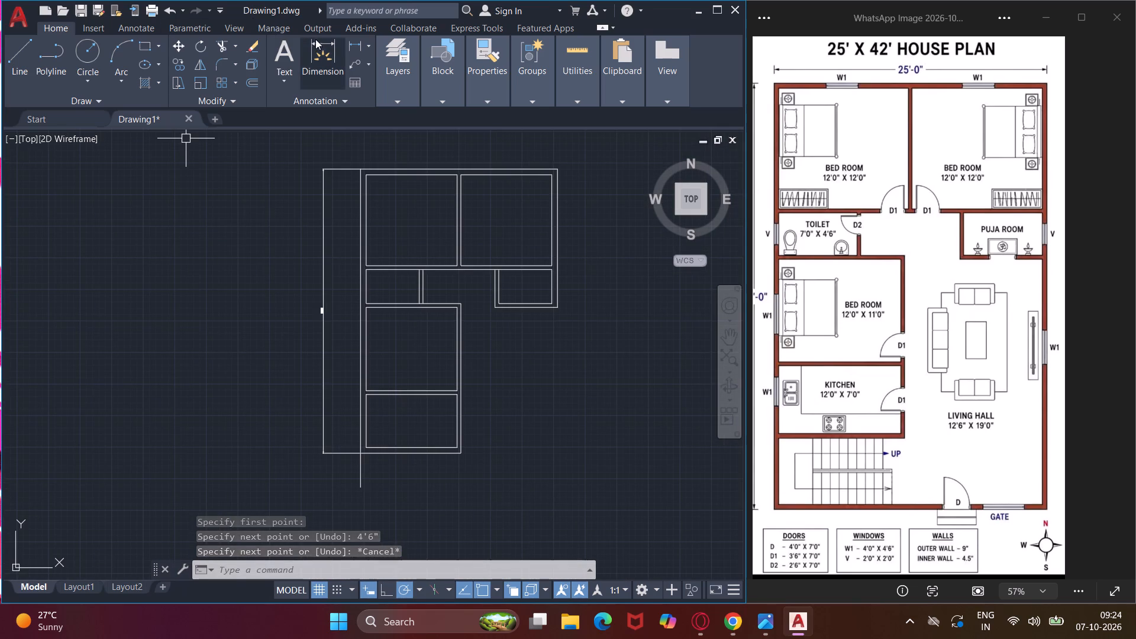
click(316, 41)
click(359, 168)
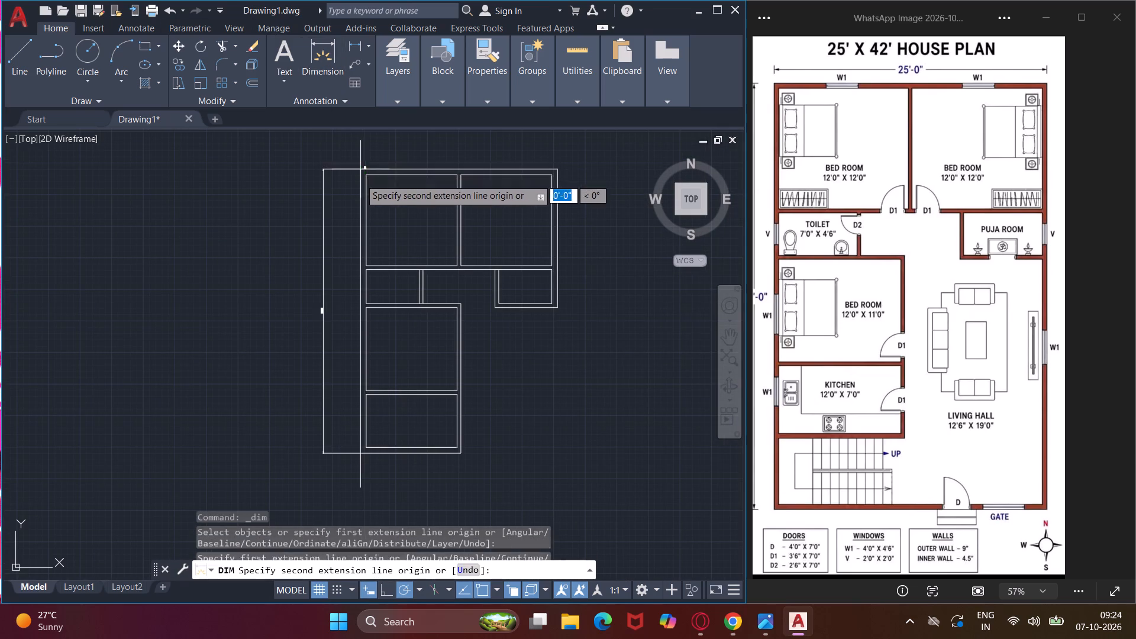
click(360, 489)
click(299, 479)
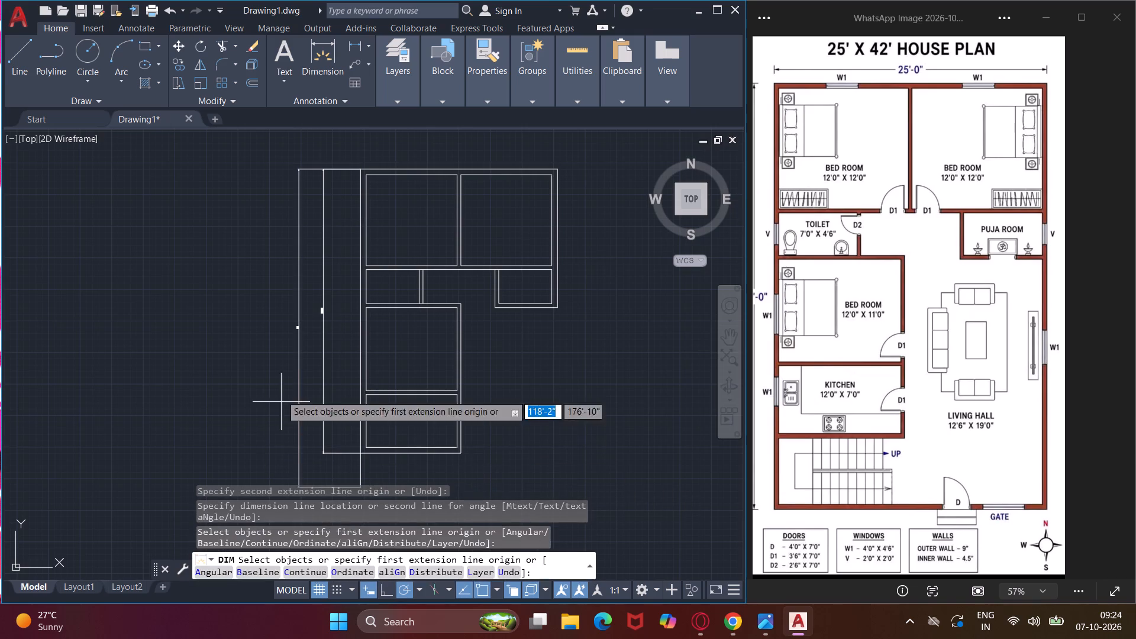
scroll(290, 333, up, 4)
scroll(283, 296, down, 3)
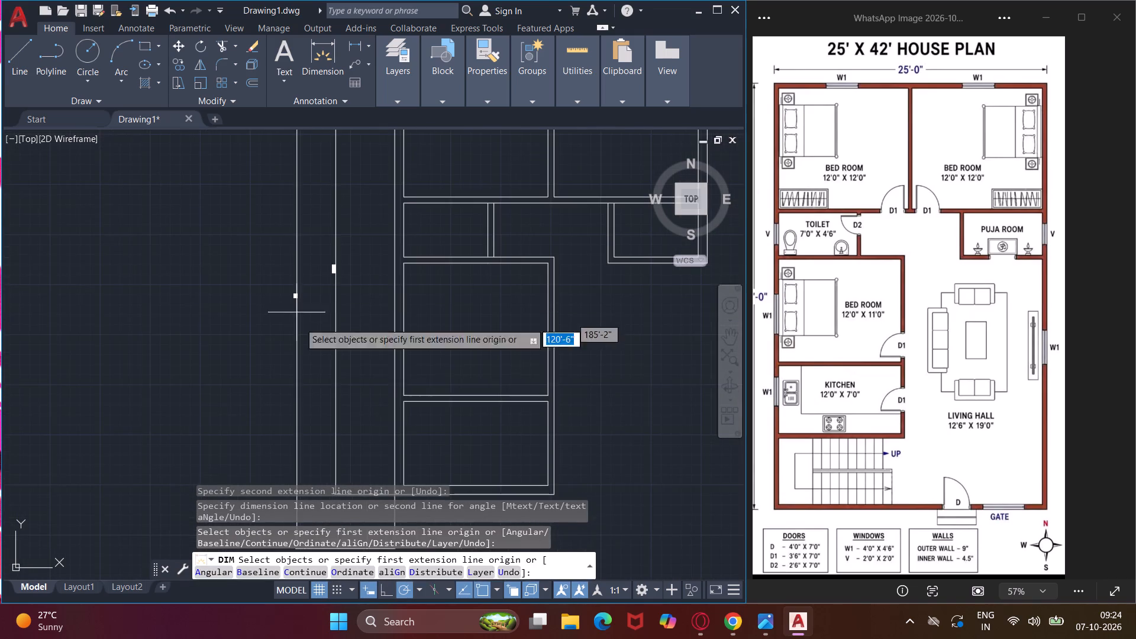
middle_drag(336, 395, 375, 186)
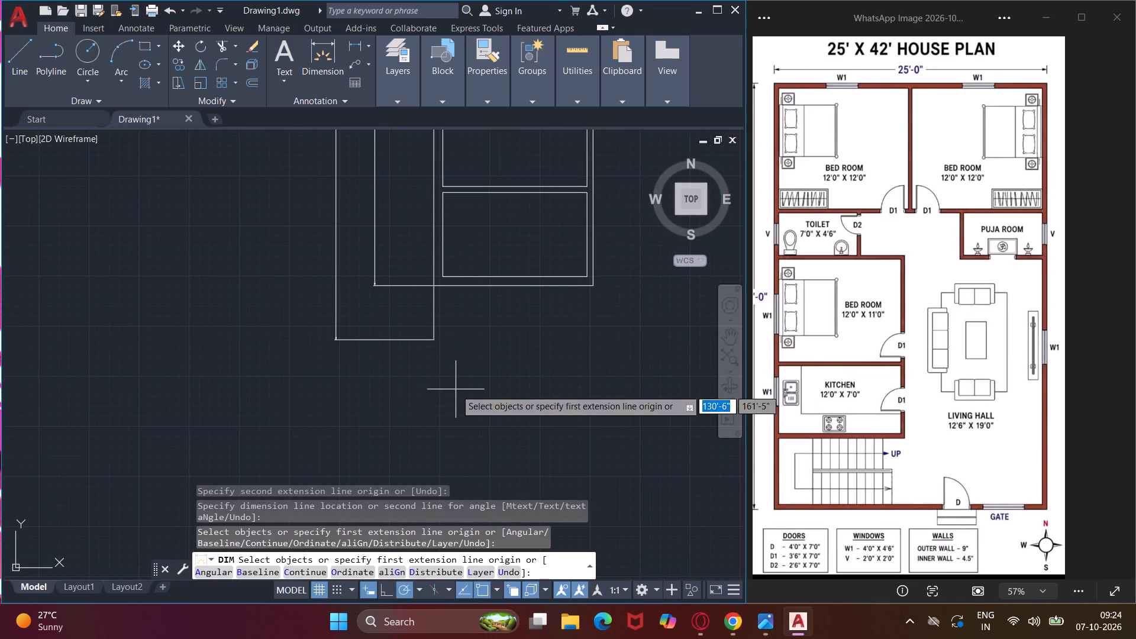
key(Escape)
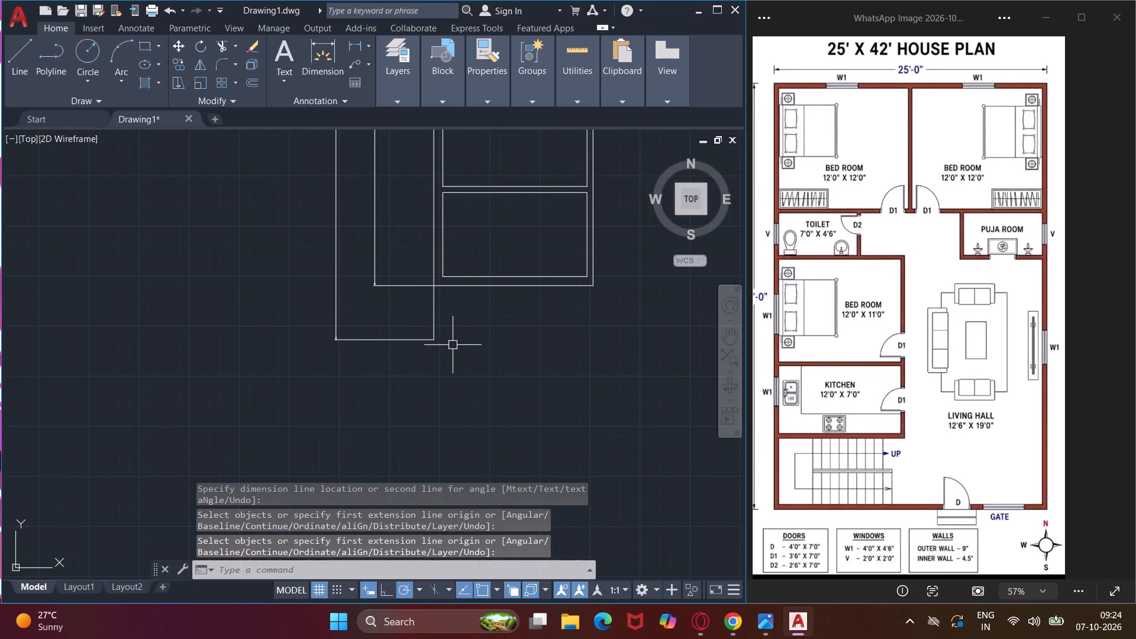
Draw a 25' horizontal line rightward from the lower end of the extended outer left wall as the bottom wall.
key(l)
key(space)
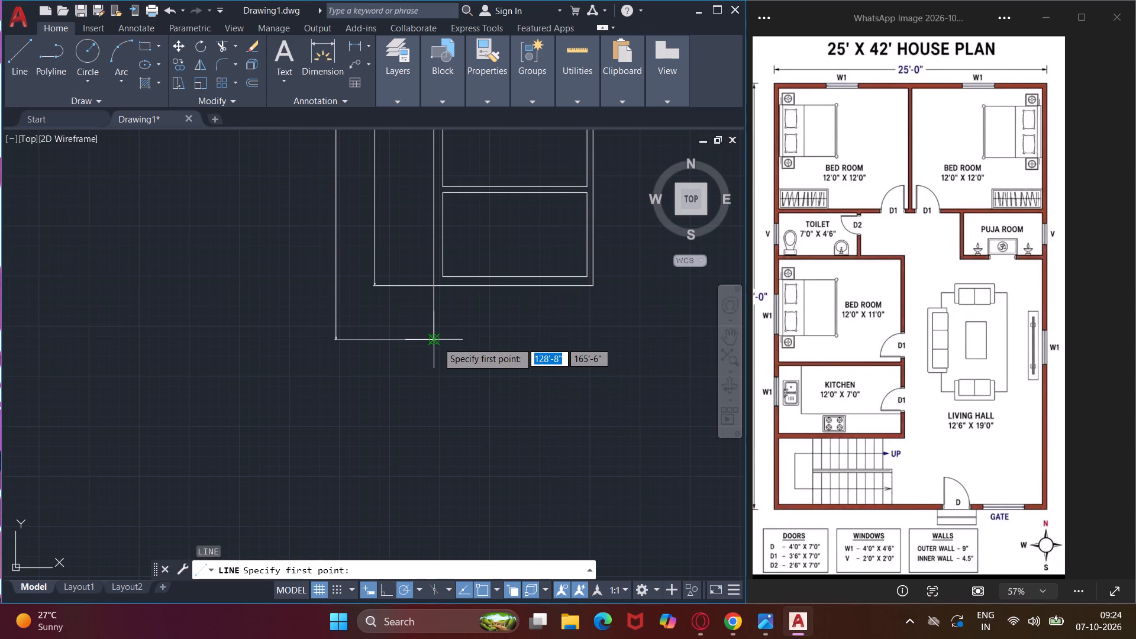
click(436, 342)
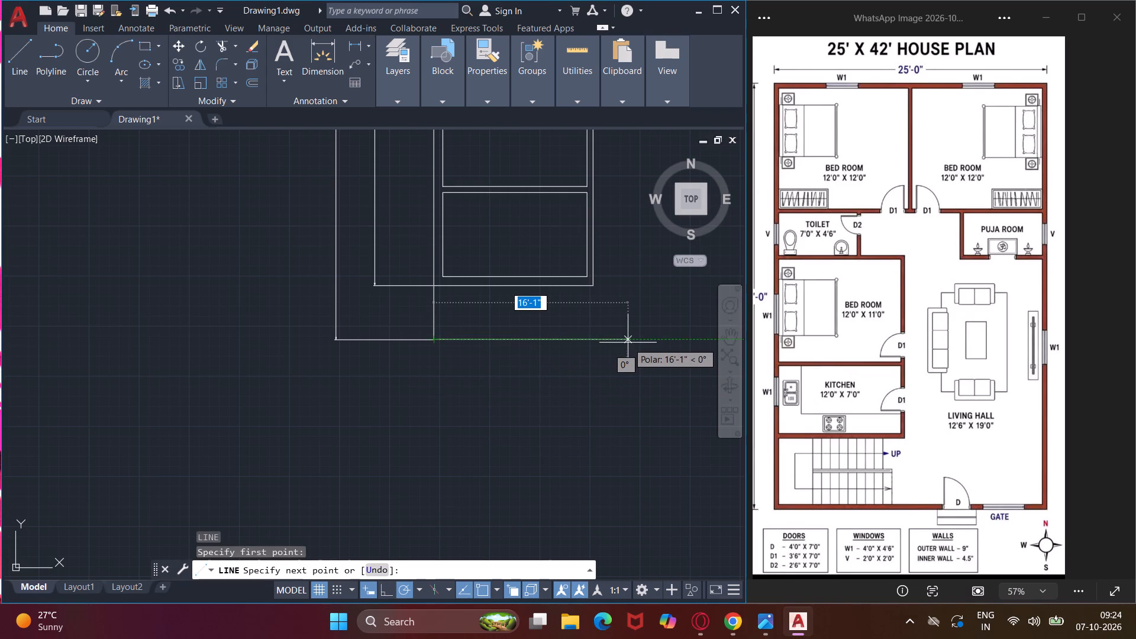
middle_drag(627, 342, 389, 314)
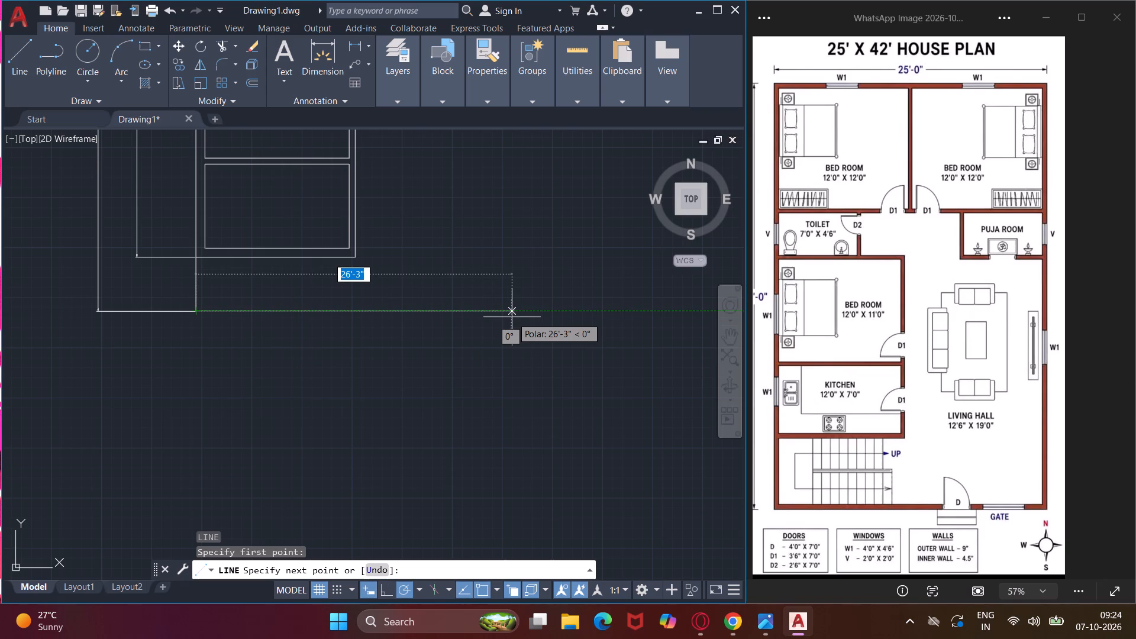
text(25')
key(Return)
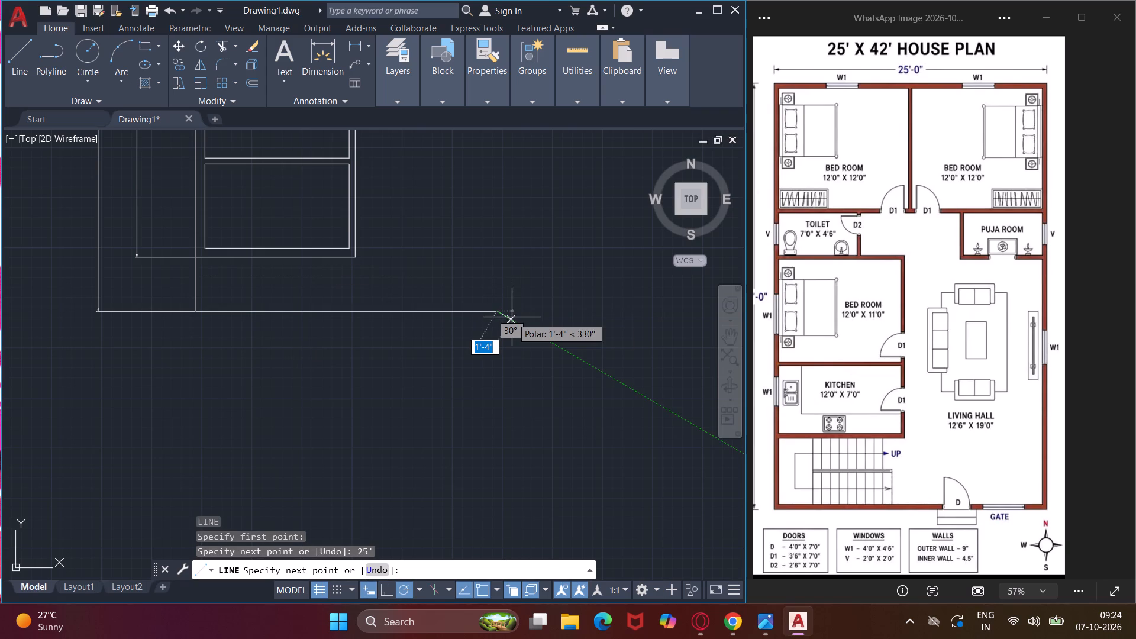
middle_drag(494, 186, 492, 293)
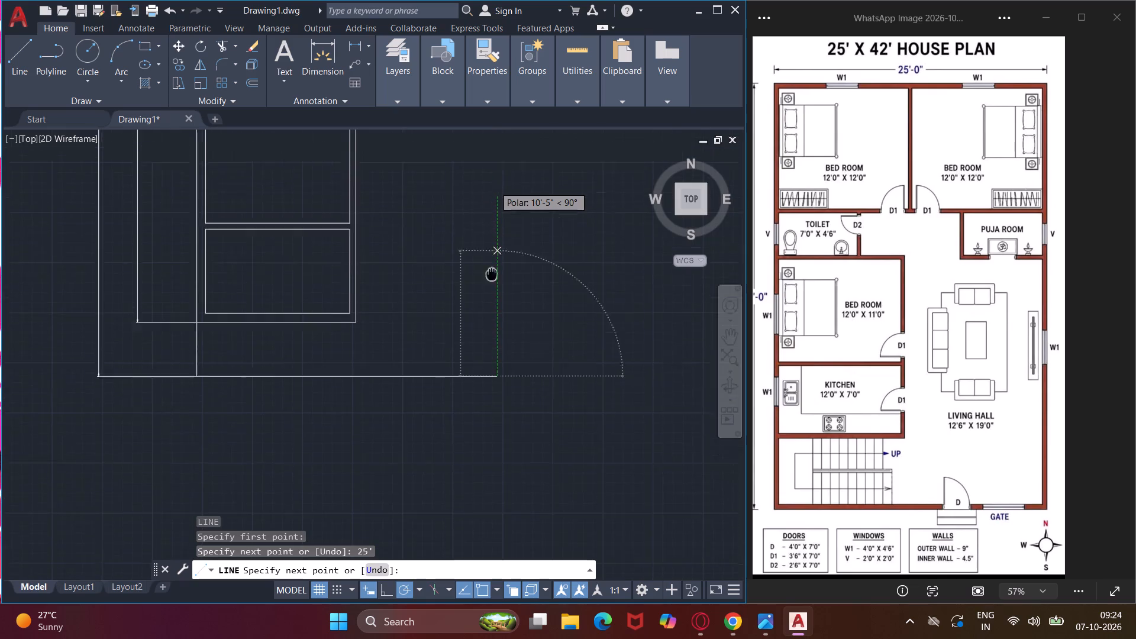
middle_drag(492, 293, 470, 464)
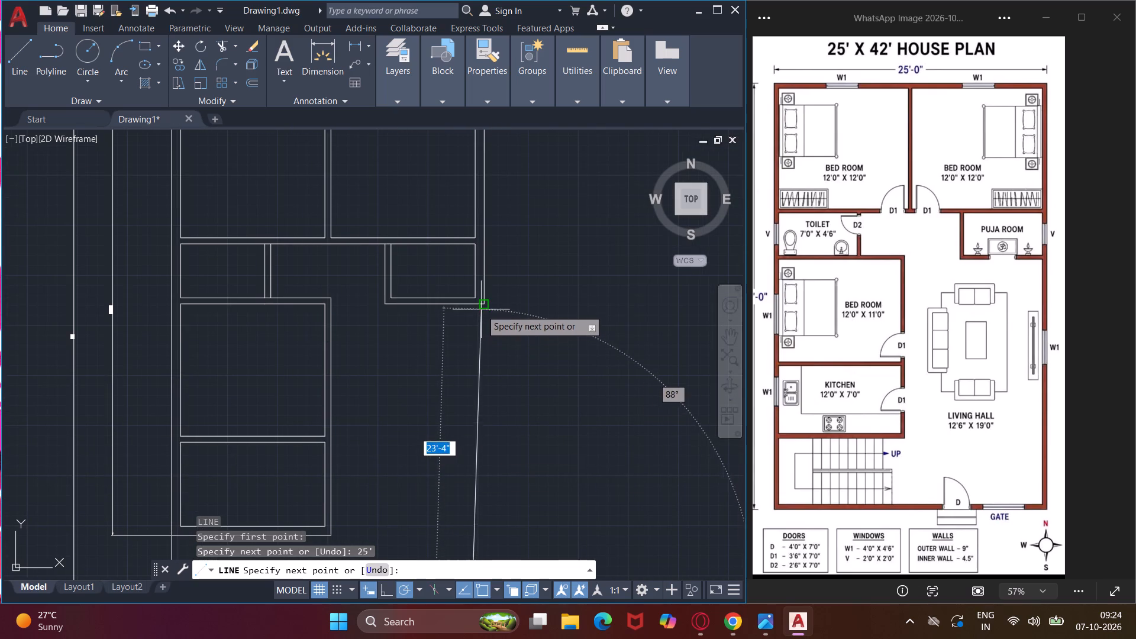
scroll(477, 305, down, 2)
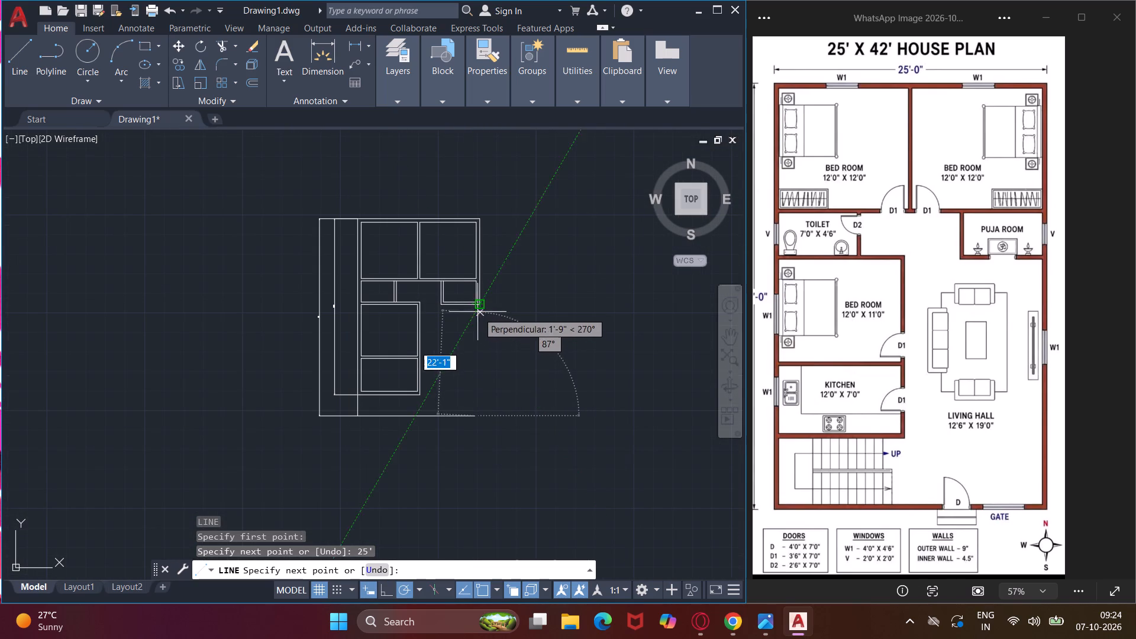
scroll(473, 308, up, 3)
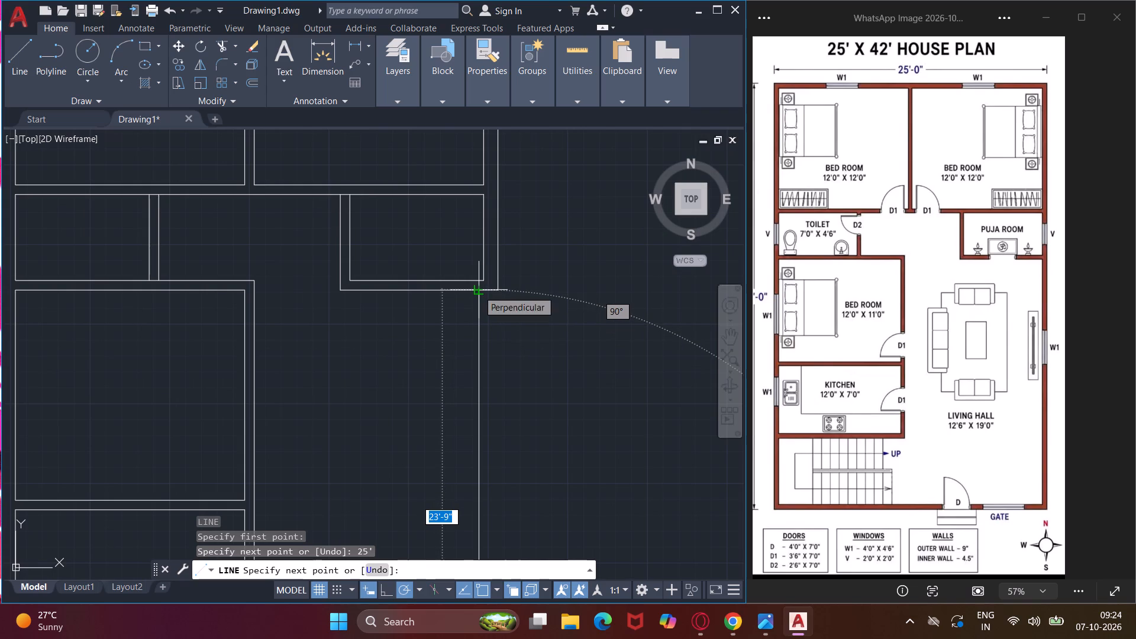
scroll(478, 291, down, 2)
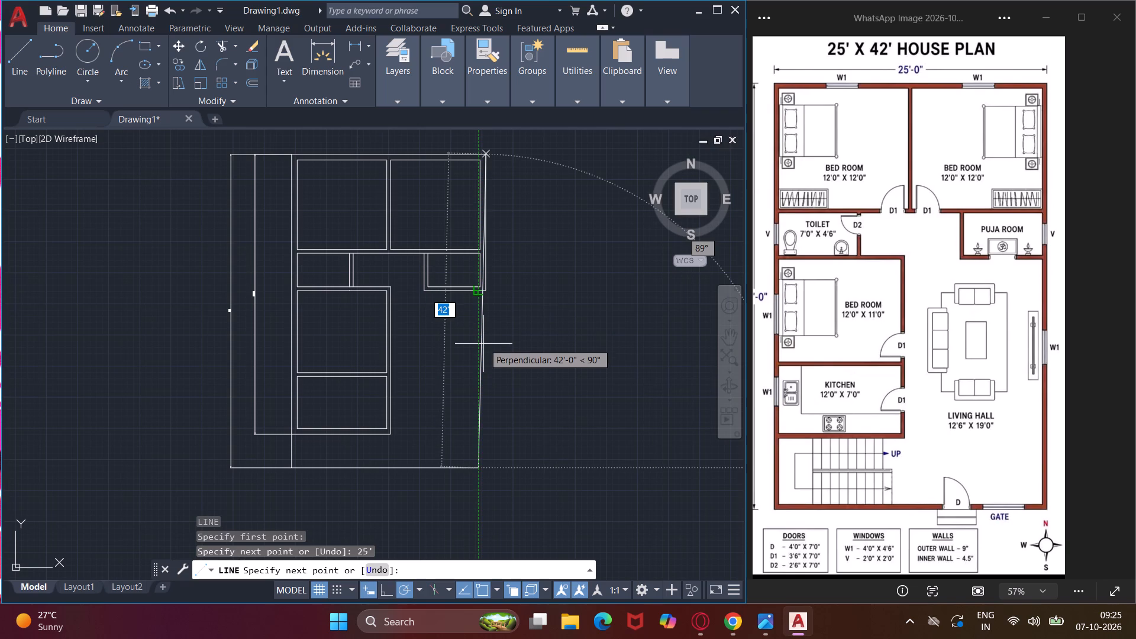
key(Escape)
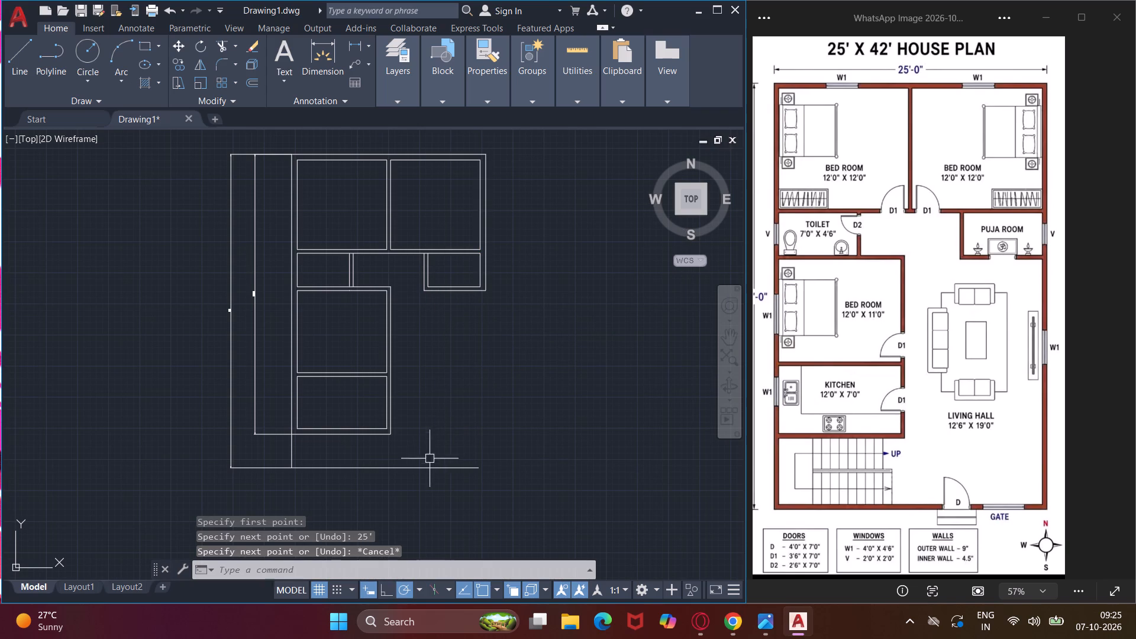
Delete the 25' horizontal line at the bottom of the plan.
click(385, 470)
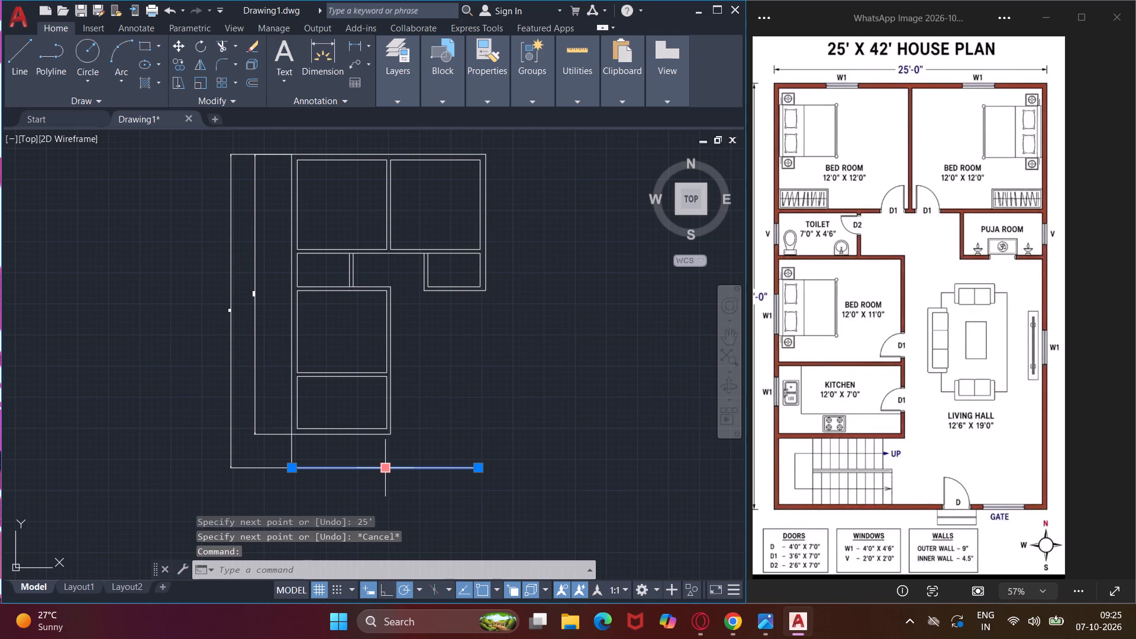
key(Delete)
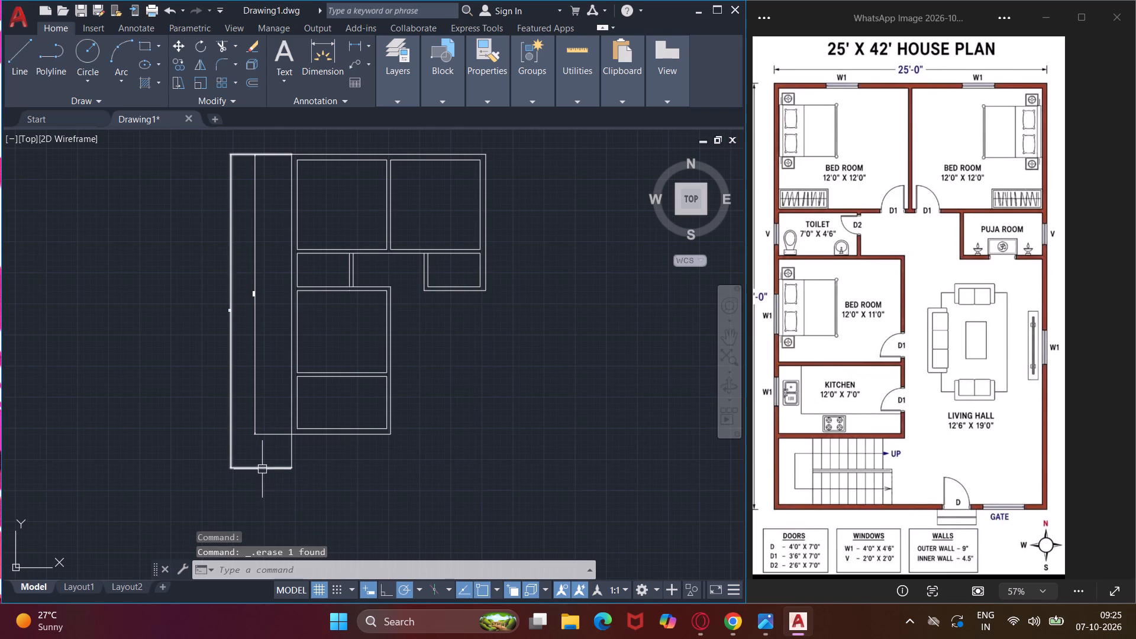
Extend the outer left wall straight down from its lower end with two consecutive line segments of 2' and 2'6".
scroll(262, 469, down, 1)
middle_drag(262, 469, 395, 388)
scroll(390, 396, up, 2)
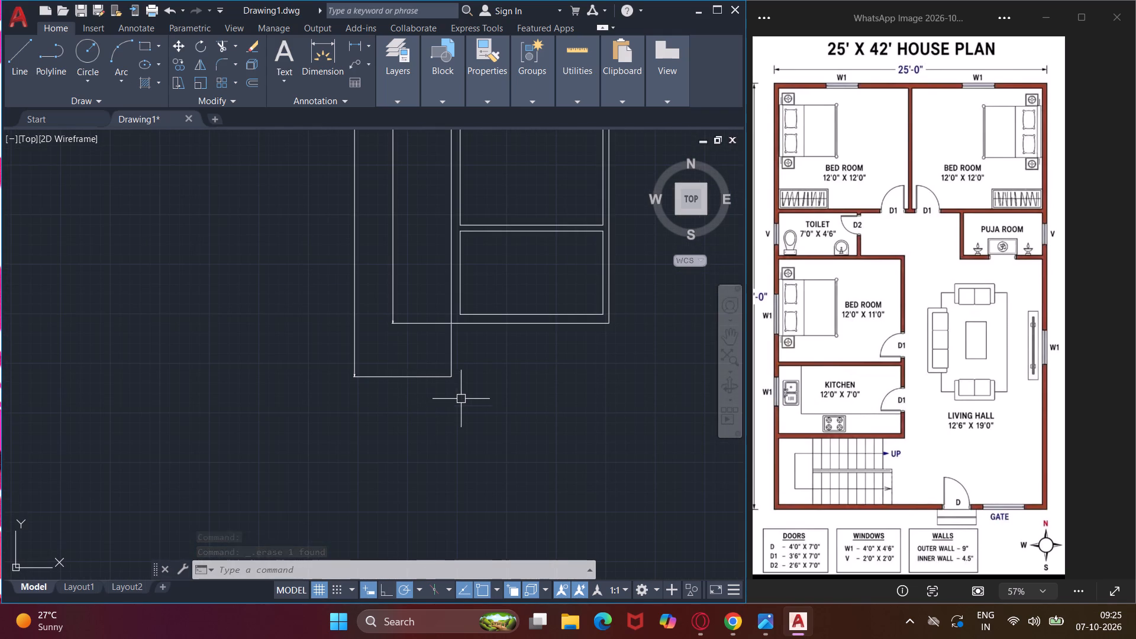
text(l)
key(space)
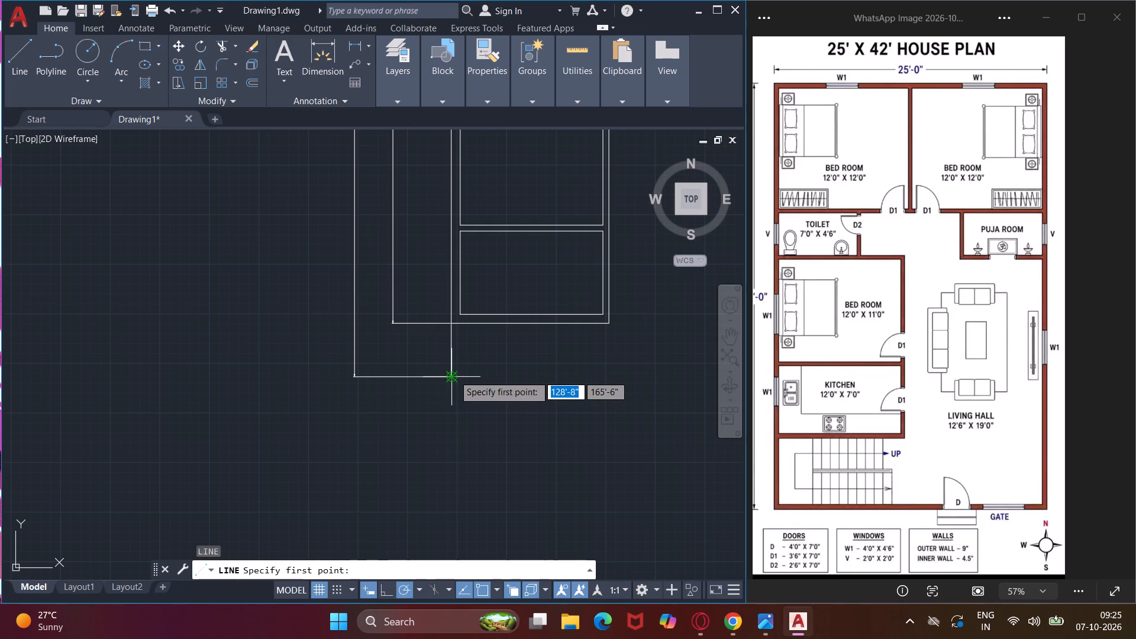
click(453, 375)
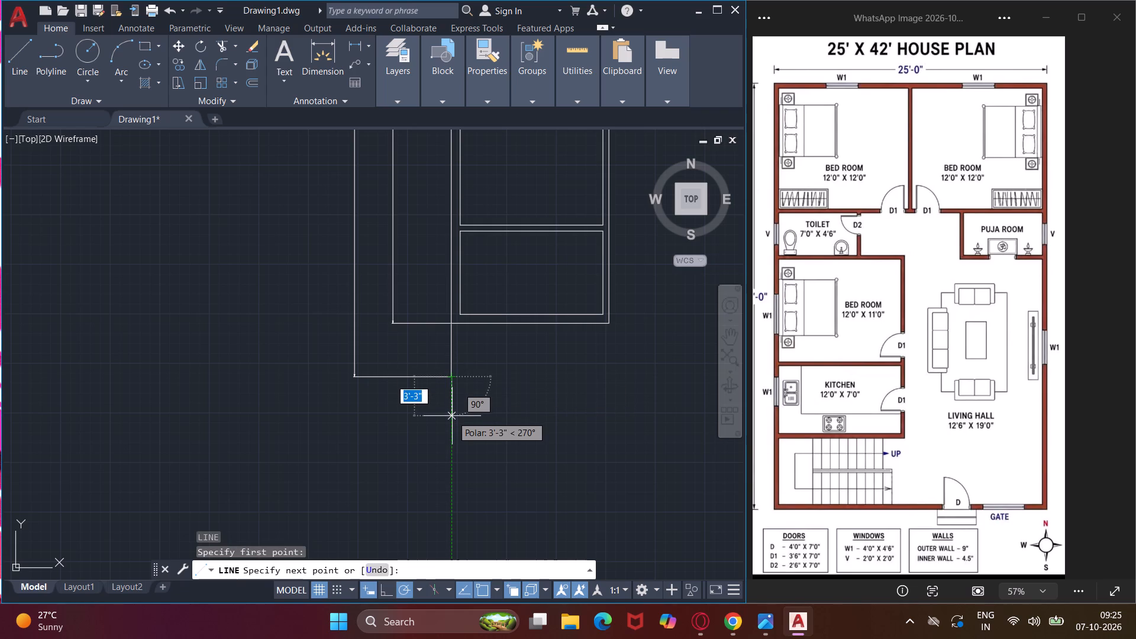
text(2')
key(Return)
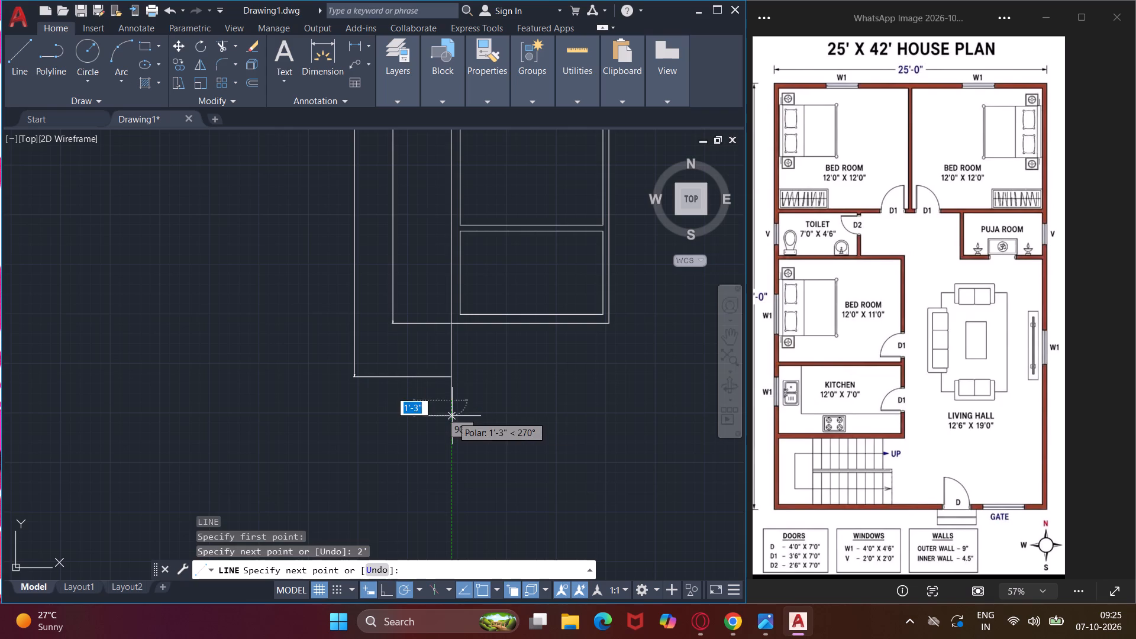
key(6)
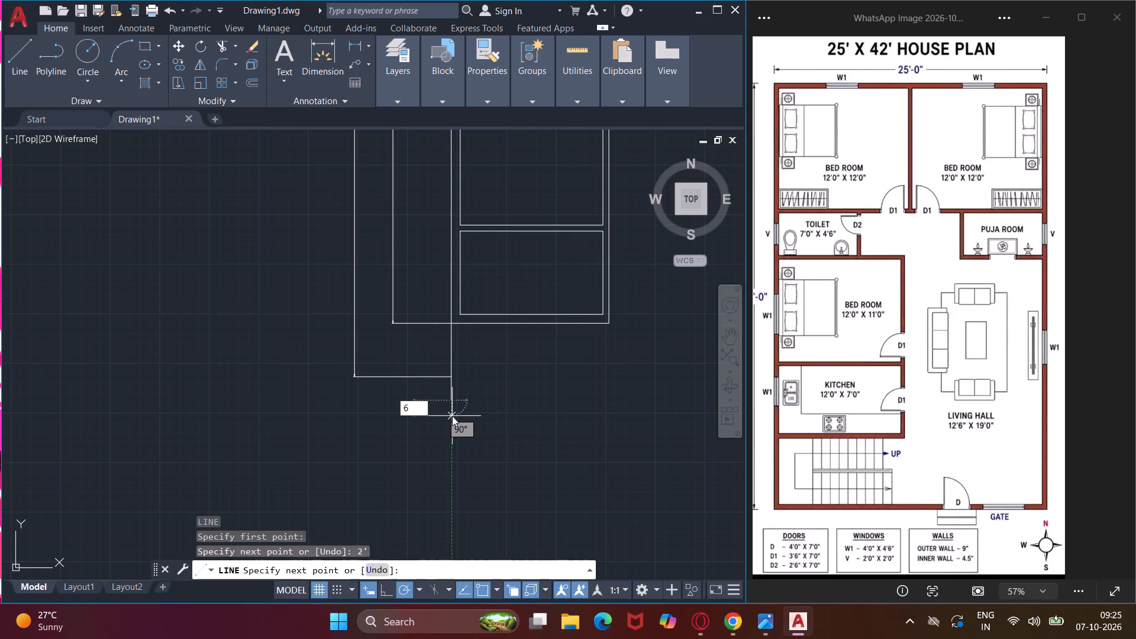
key(BackSpace)
text(2'6")
key(Return)
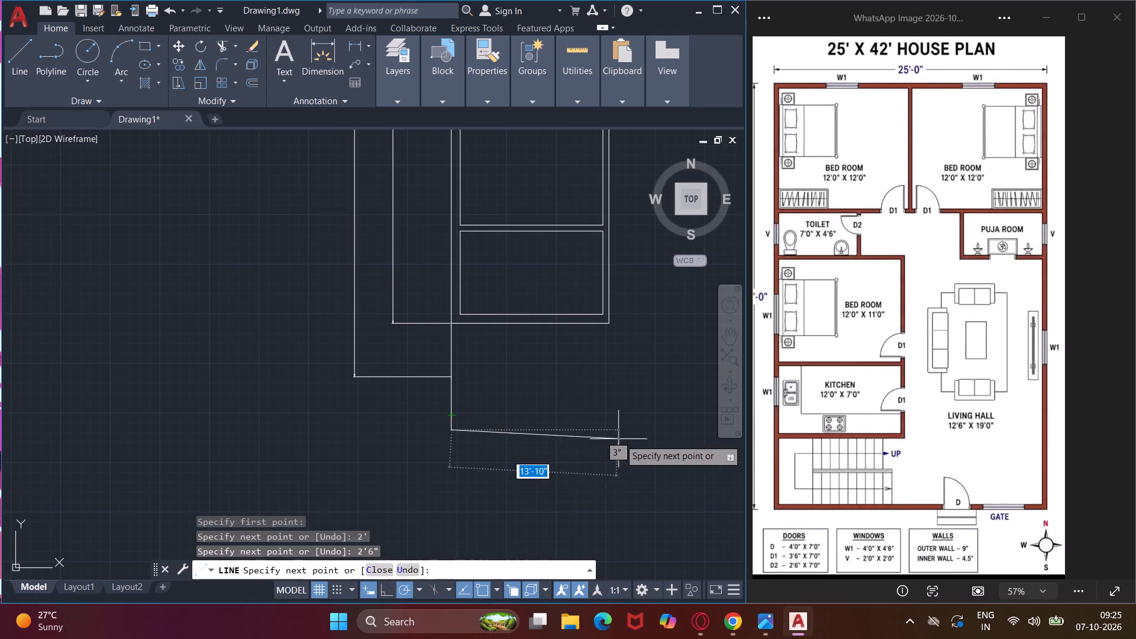
middle_drag(649, 427, 600, 423)
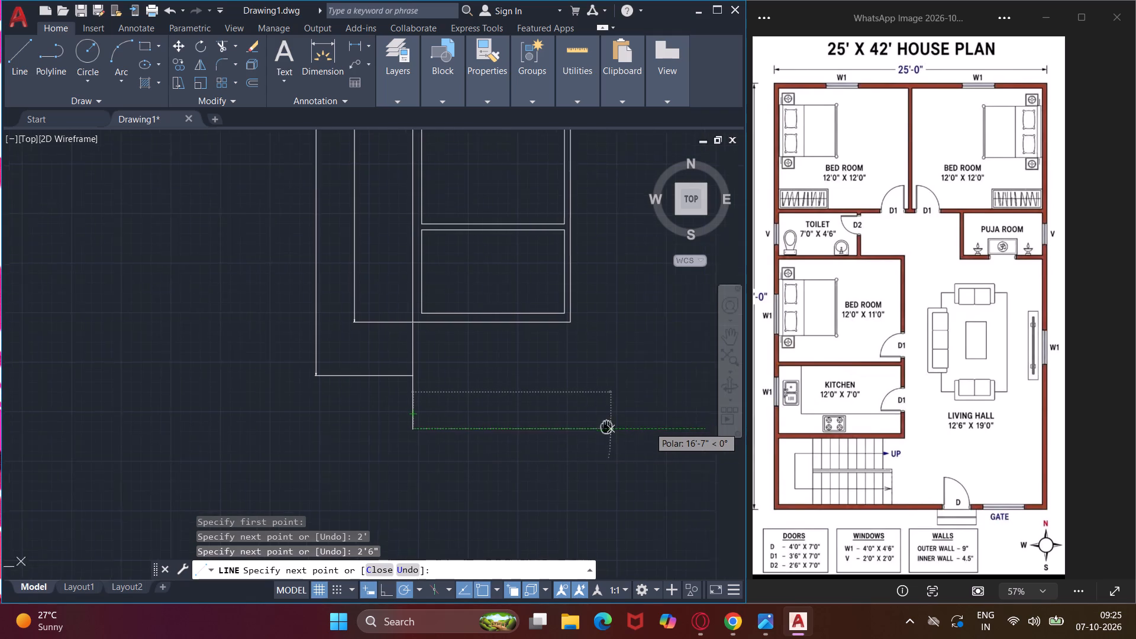
middle_drag(600, 423, 491, 418)
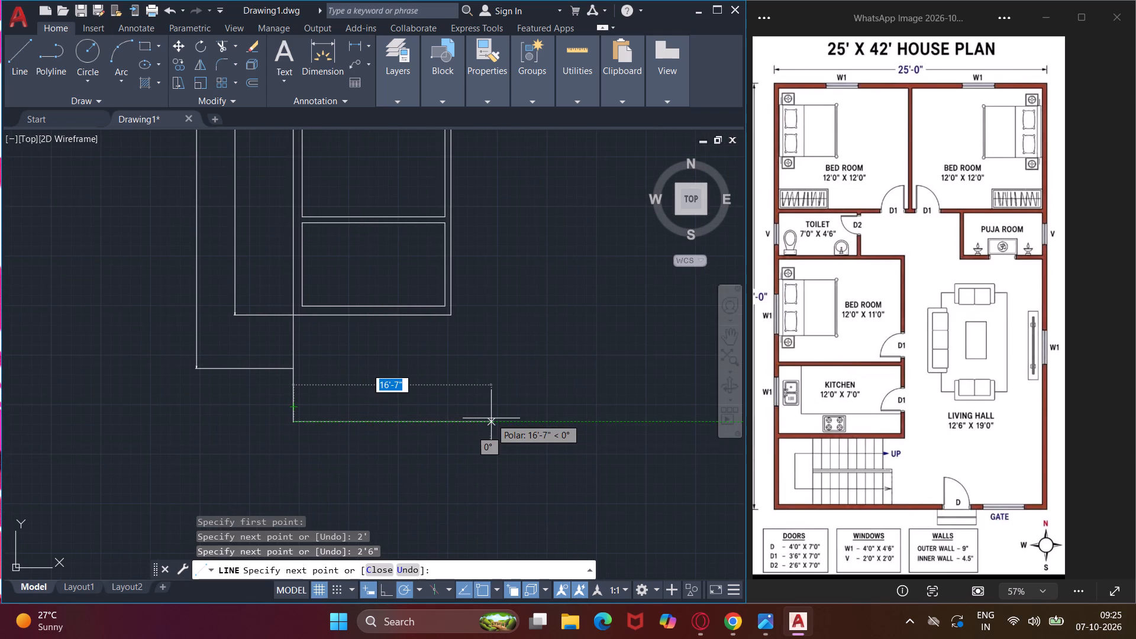
key(Escape)
key(space)
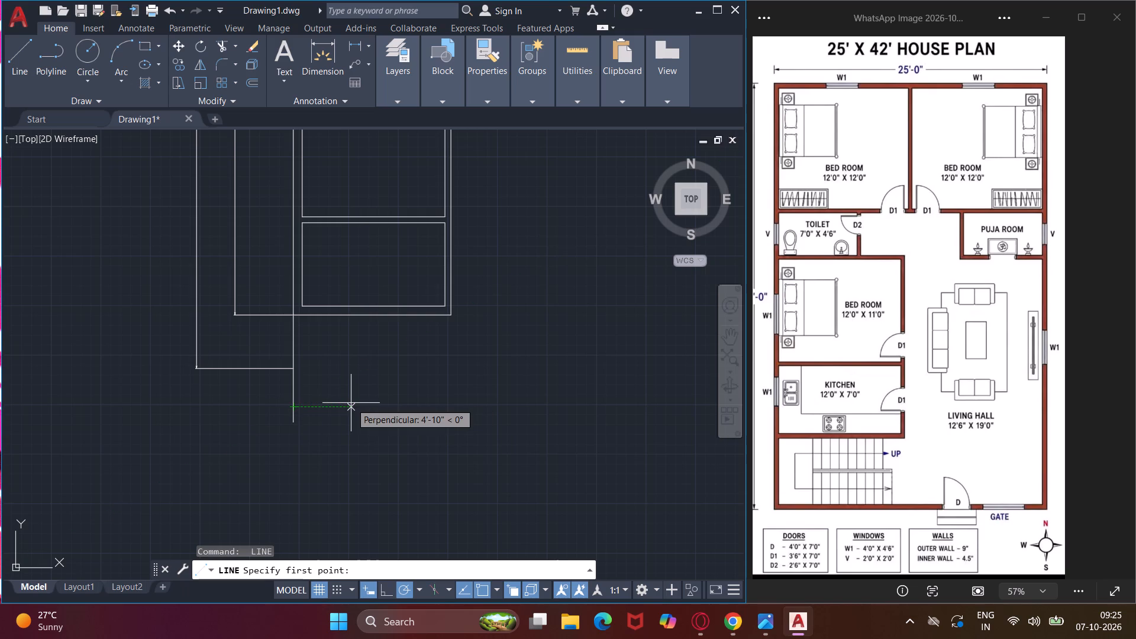
key(Escape)
Offset the three outer left wall segments below the kitchen 9" toward the inside of the plan.
text(o)
key(space)
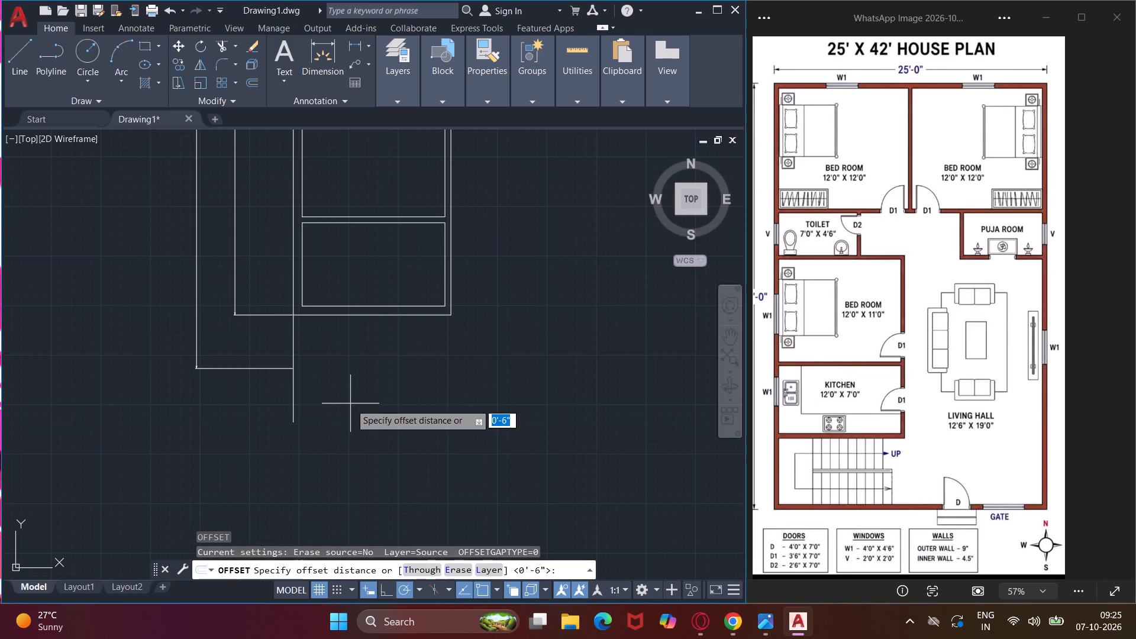
key(6)
key(BackSpace)
text(9")
key(Return)
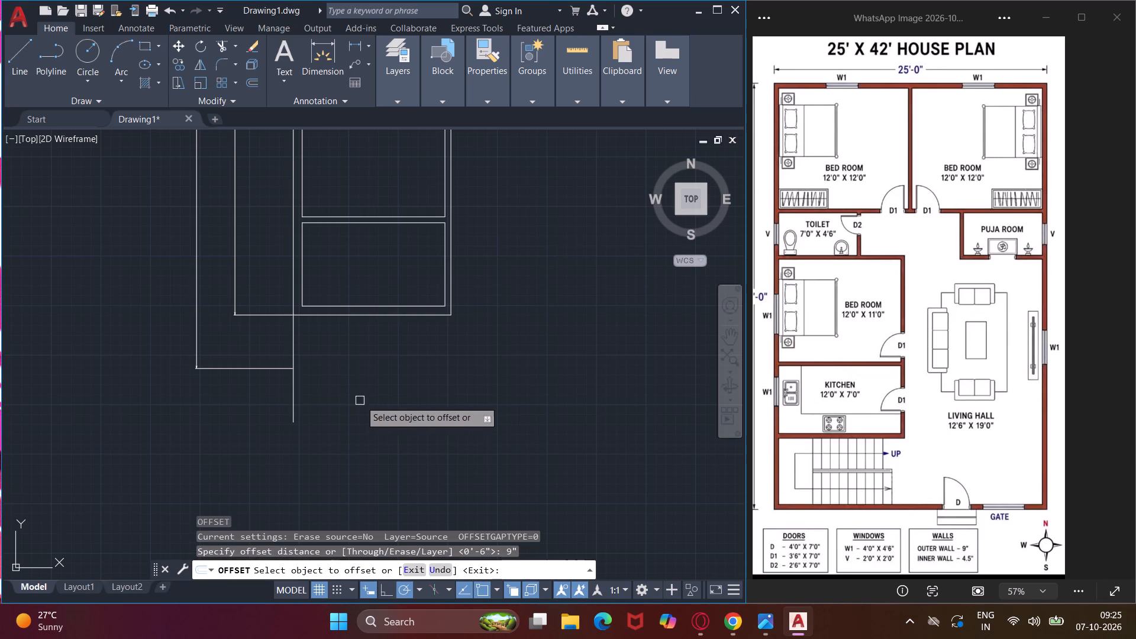
click(291, 397)
click(312, 401)
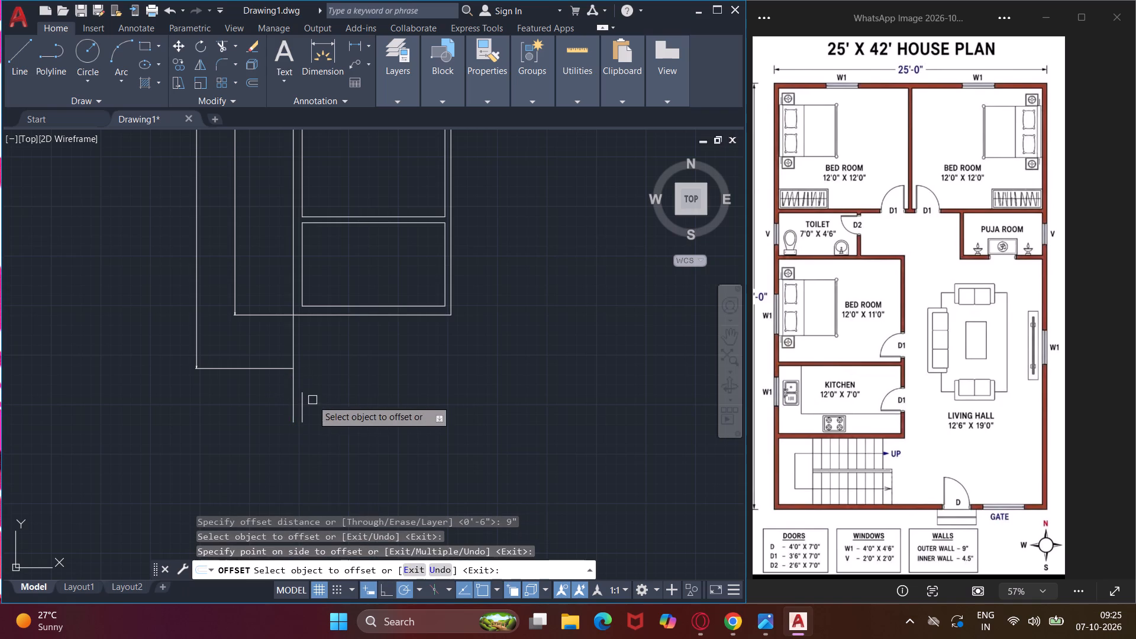
click(294, 346)
click(318, 348)
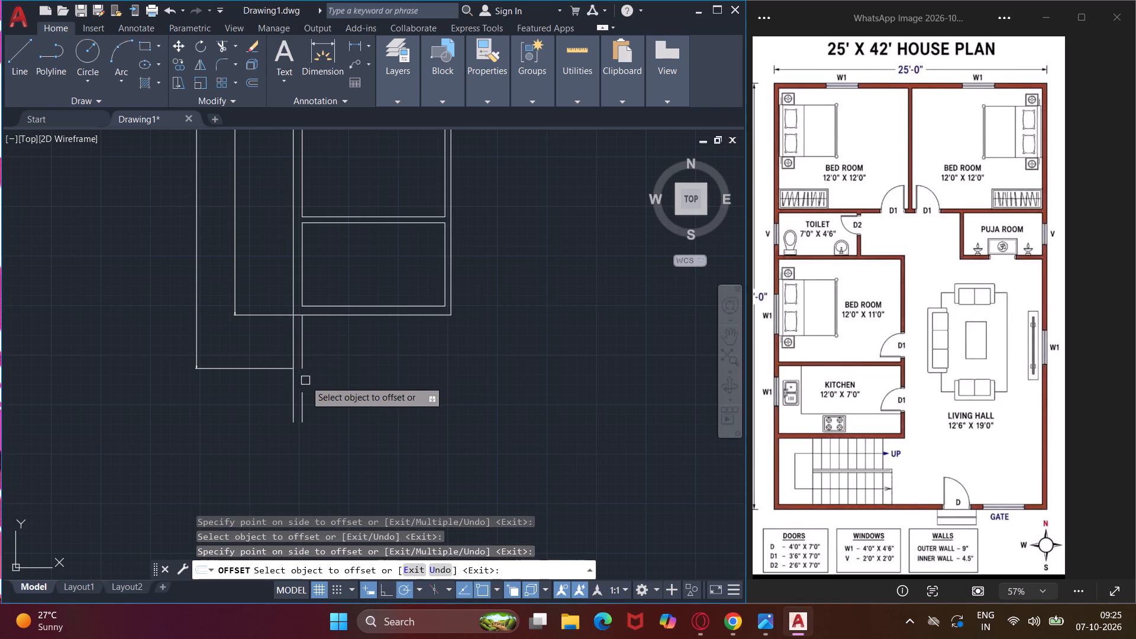
click(295, 379)
click(318, 372)
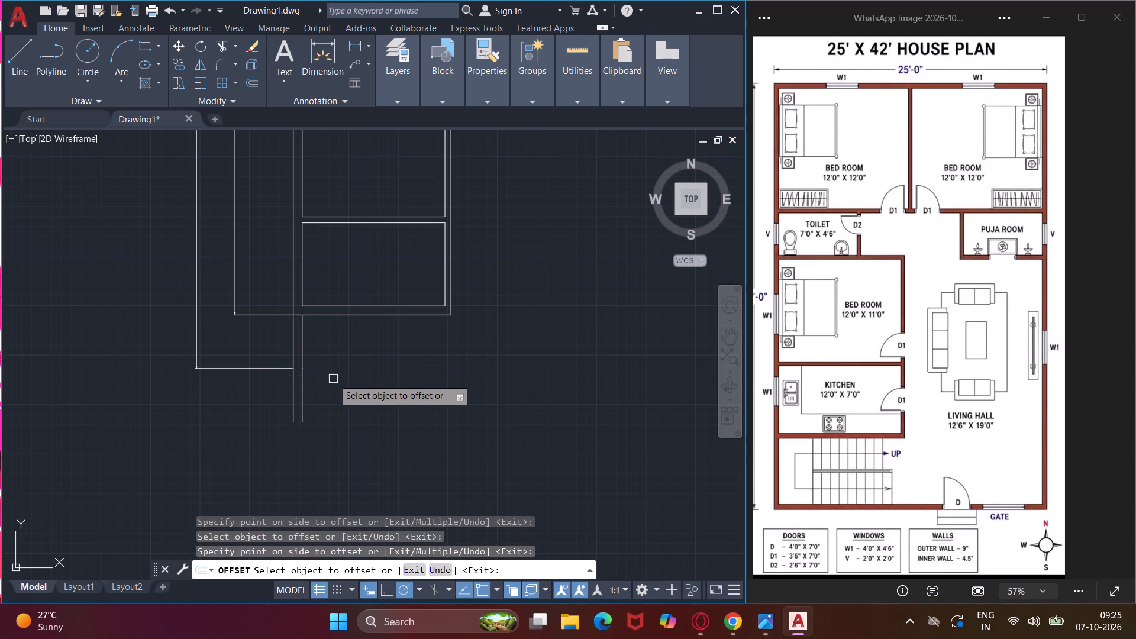
middle_drag(333, 379, 311, 421)
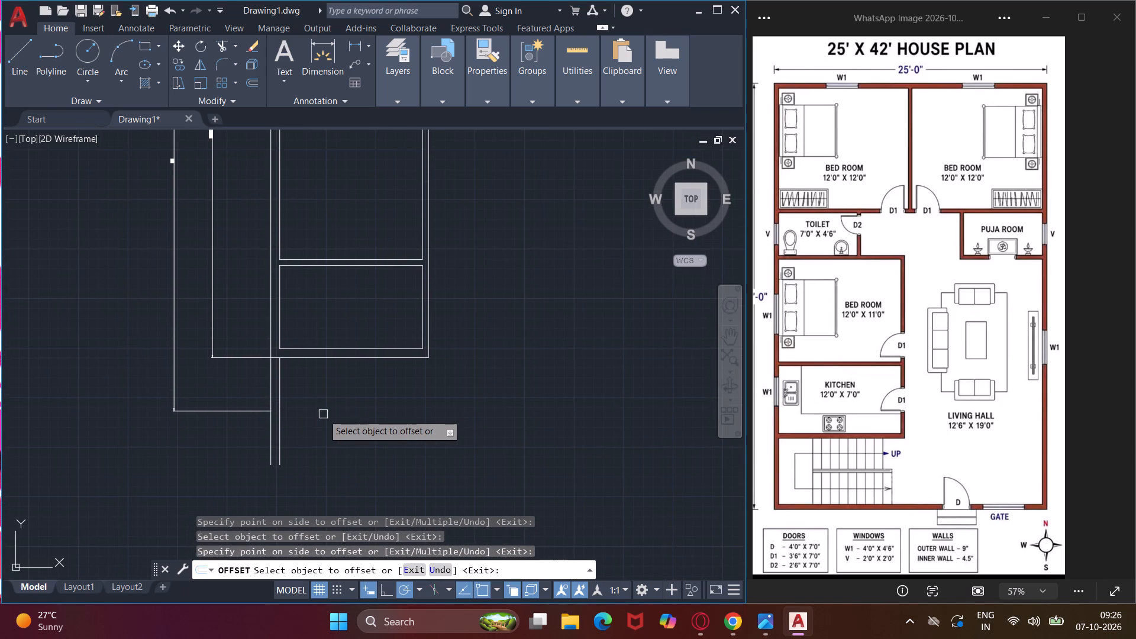
key(Escape)
Draw a 25' horizontal line rightward from the lower end of the inner left wall line.
middle_drag(323, 414, 301, 377)
scroll(301, 377, up, 1)
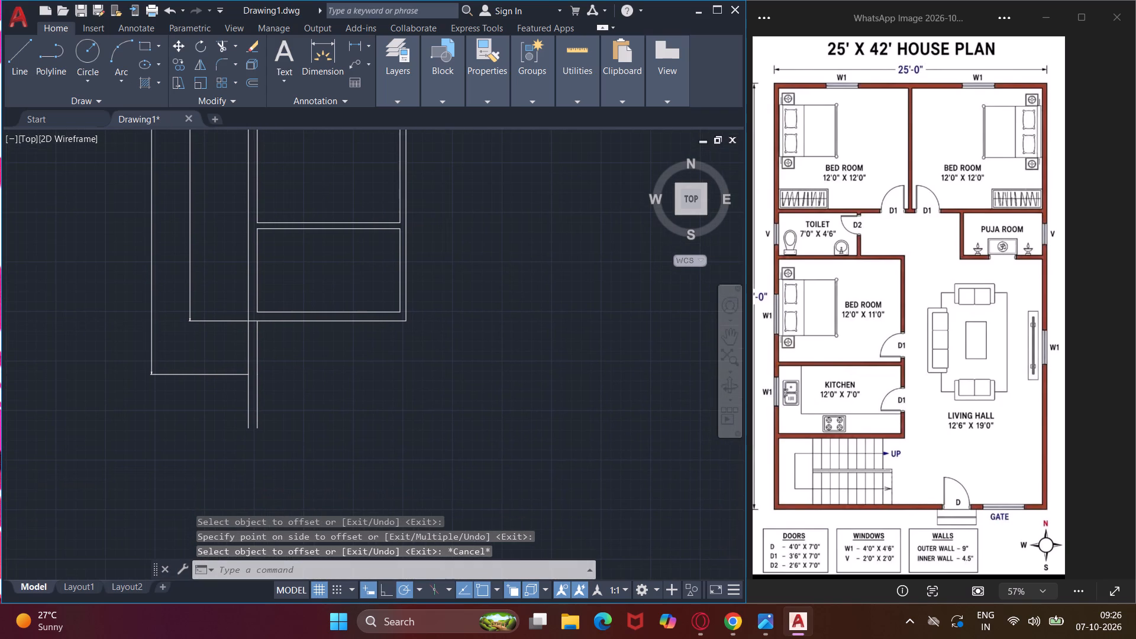
text(l)
key(space)
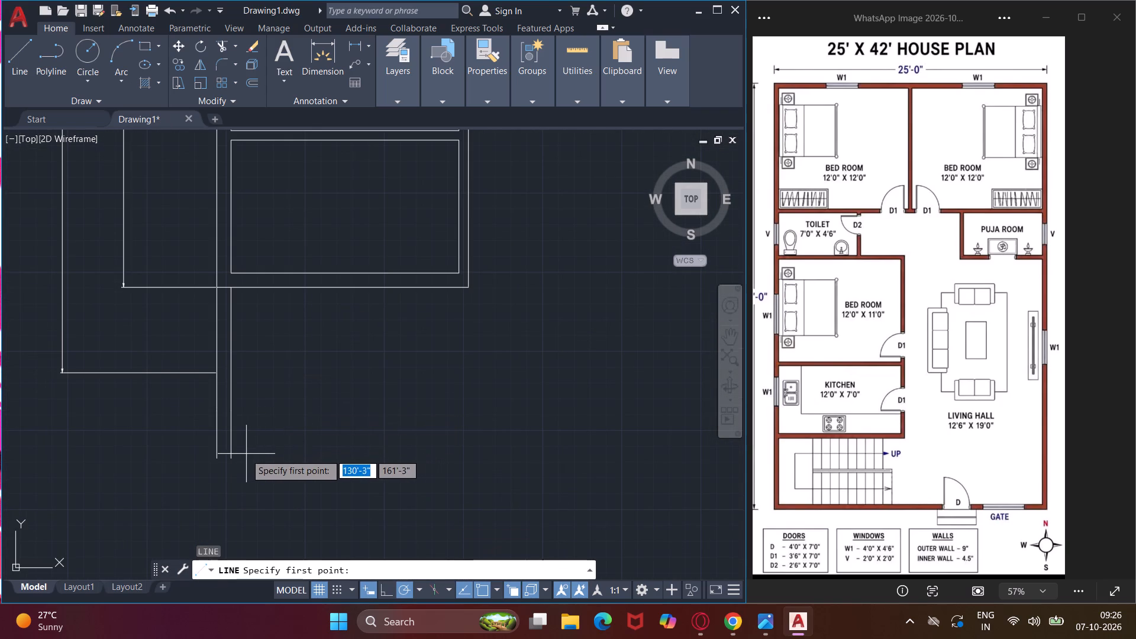
click(233, 462)
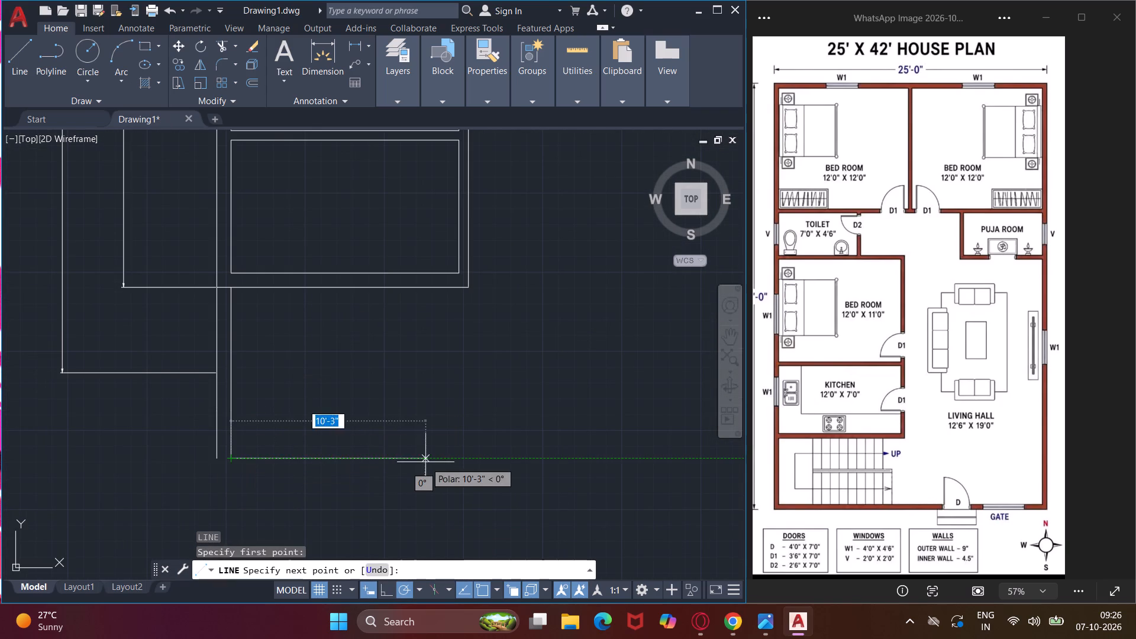
scroll(420, 460, down, 2)
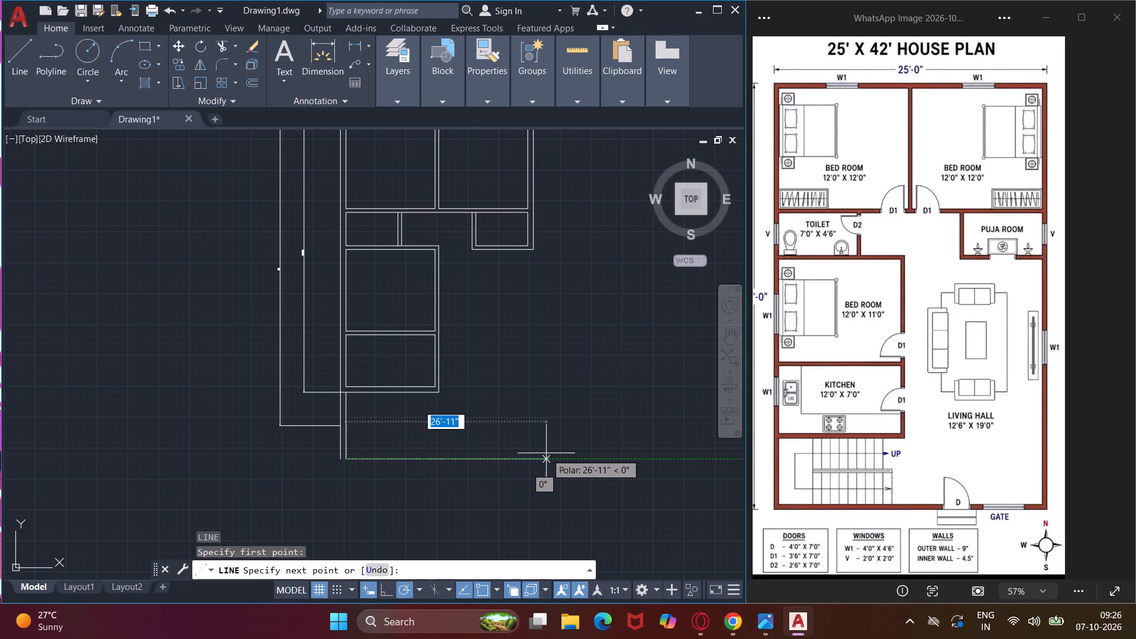
text(25')
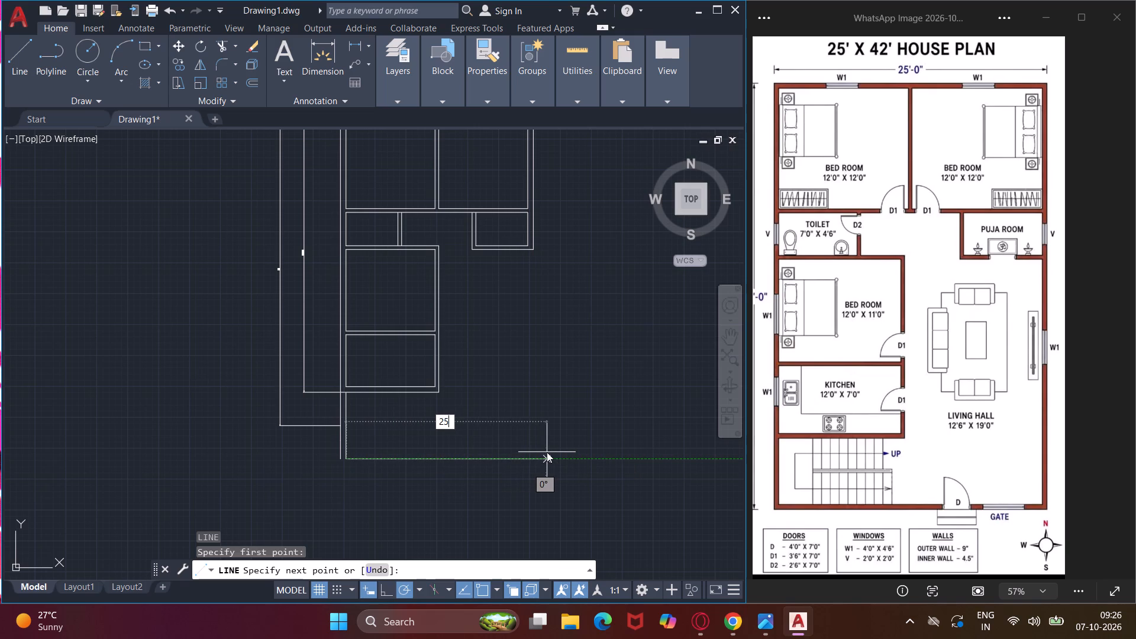
key(Return)
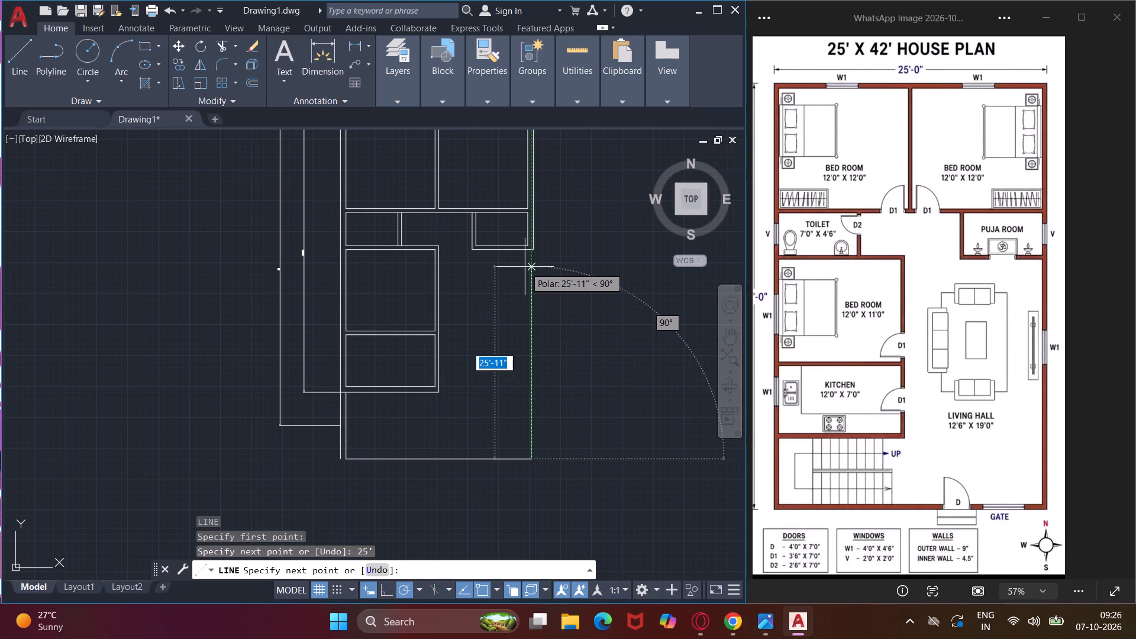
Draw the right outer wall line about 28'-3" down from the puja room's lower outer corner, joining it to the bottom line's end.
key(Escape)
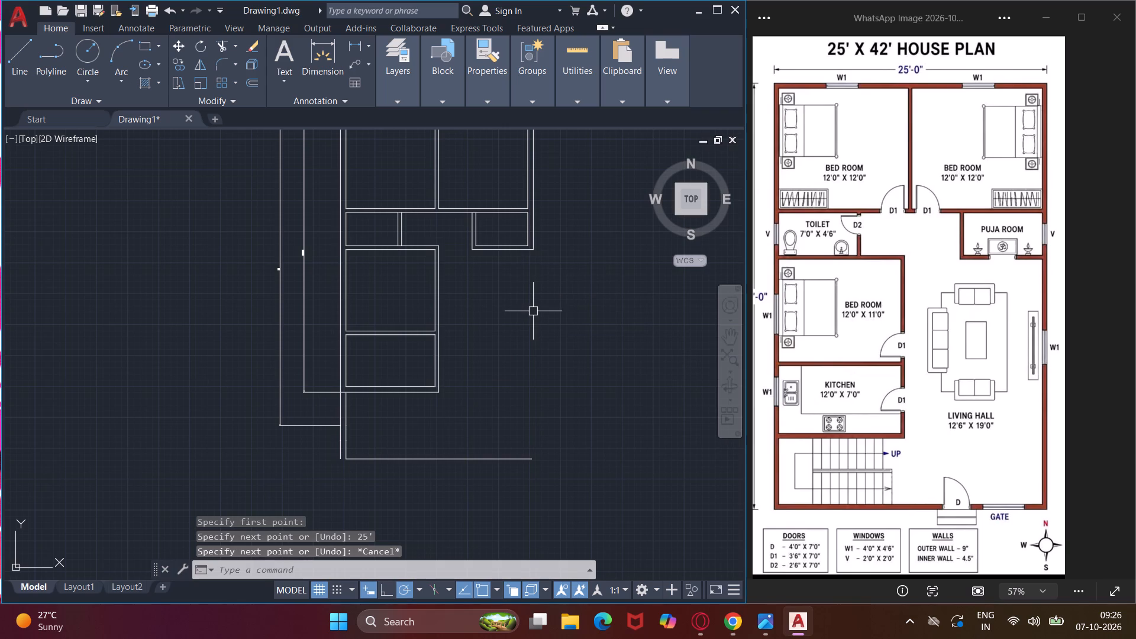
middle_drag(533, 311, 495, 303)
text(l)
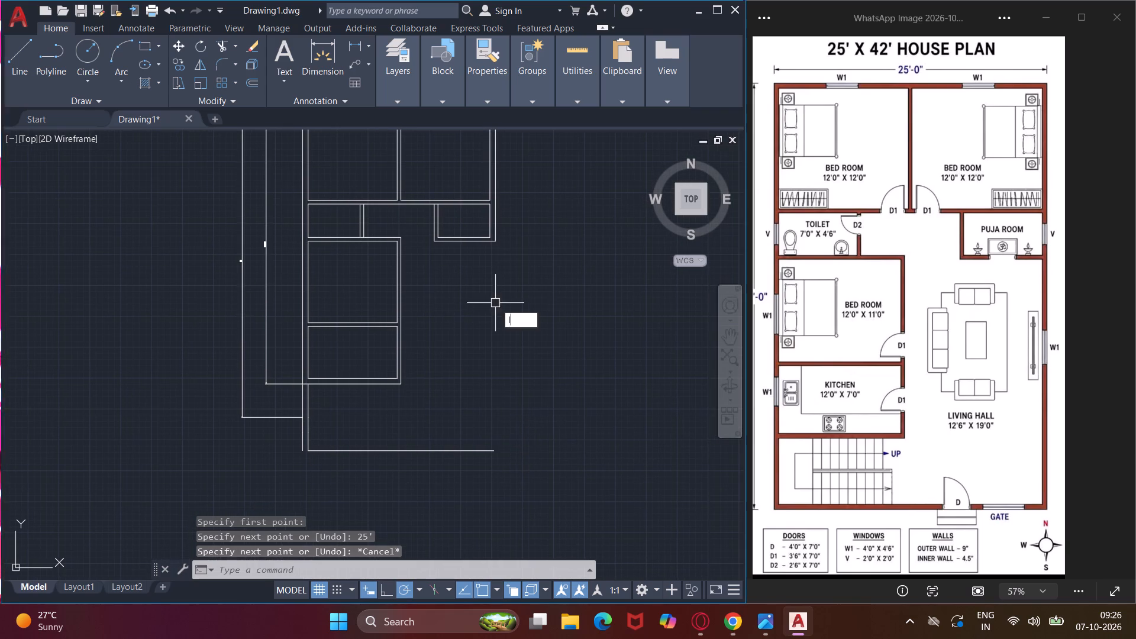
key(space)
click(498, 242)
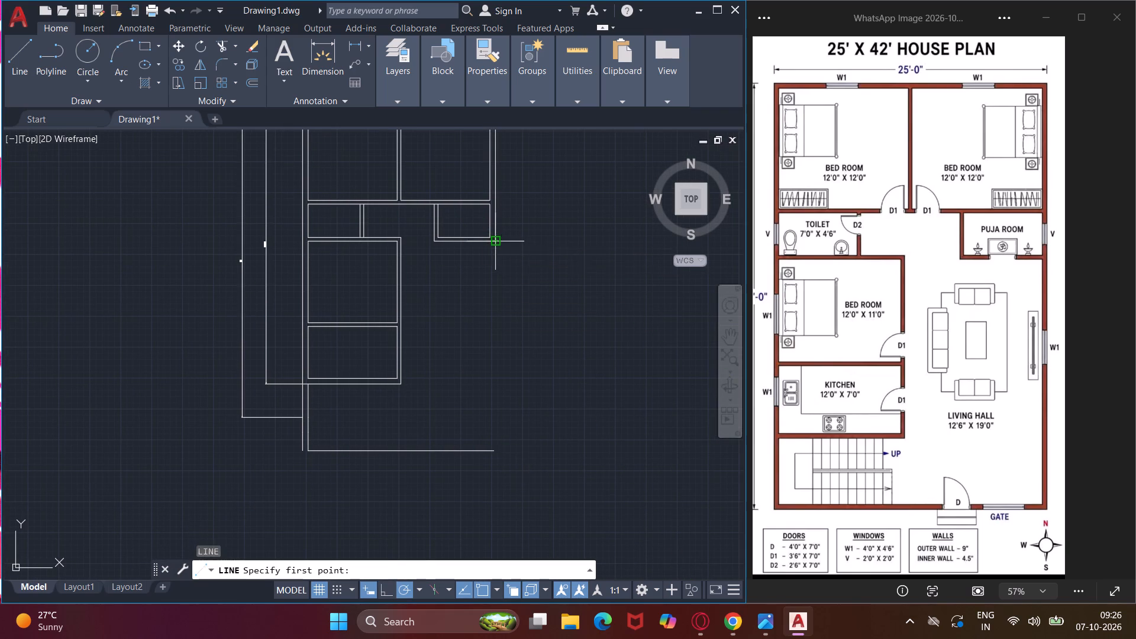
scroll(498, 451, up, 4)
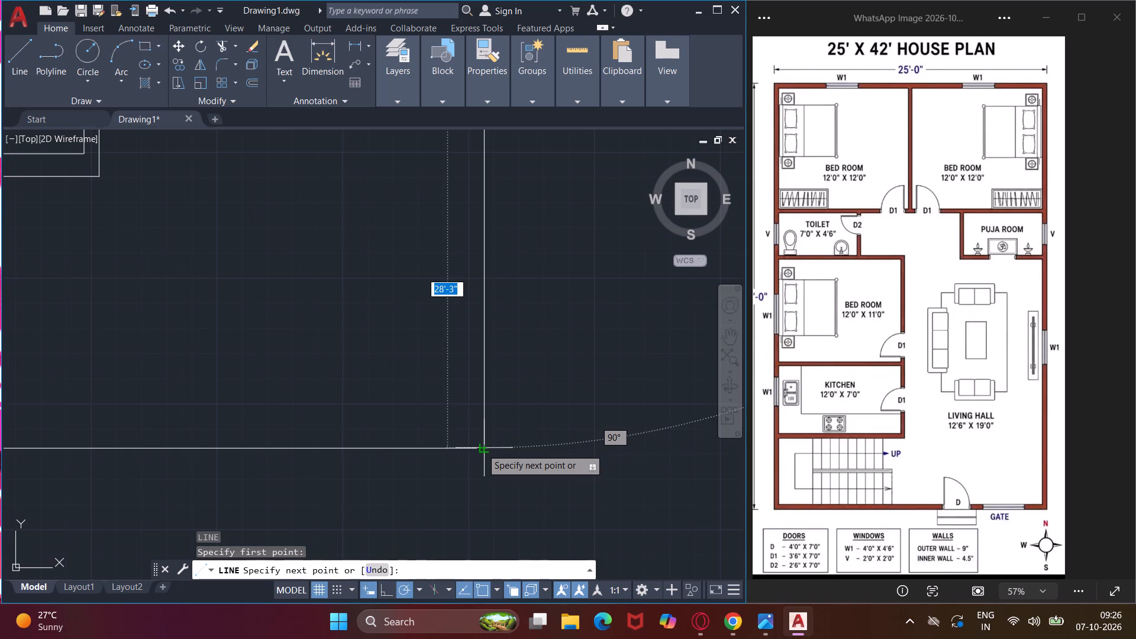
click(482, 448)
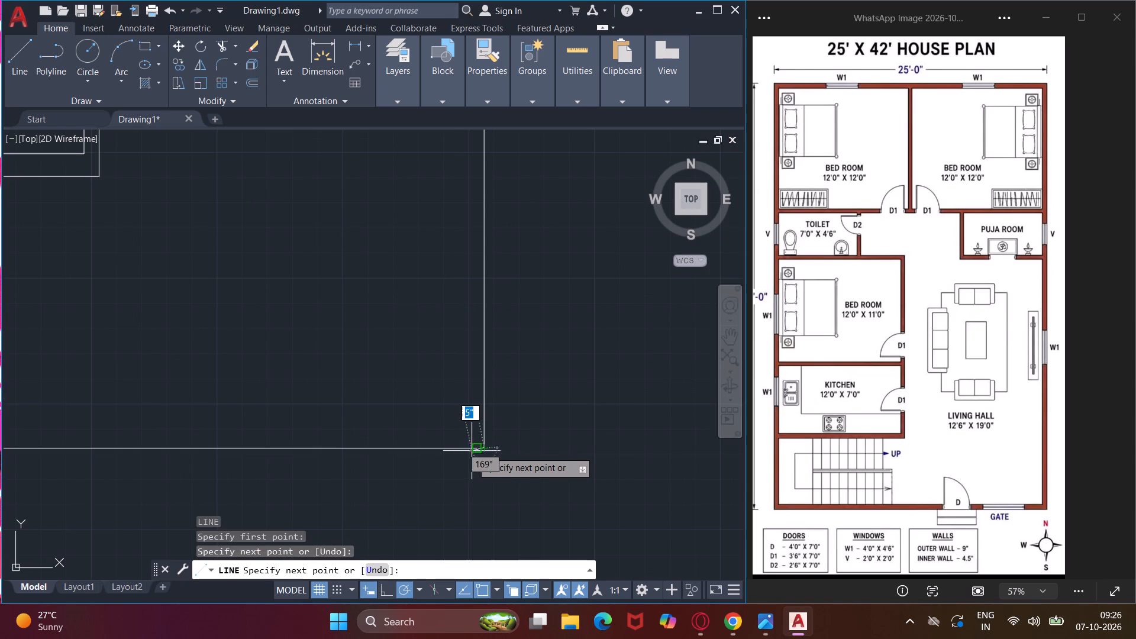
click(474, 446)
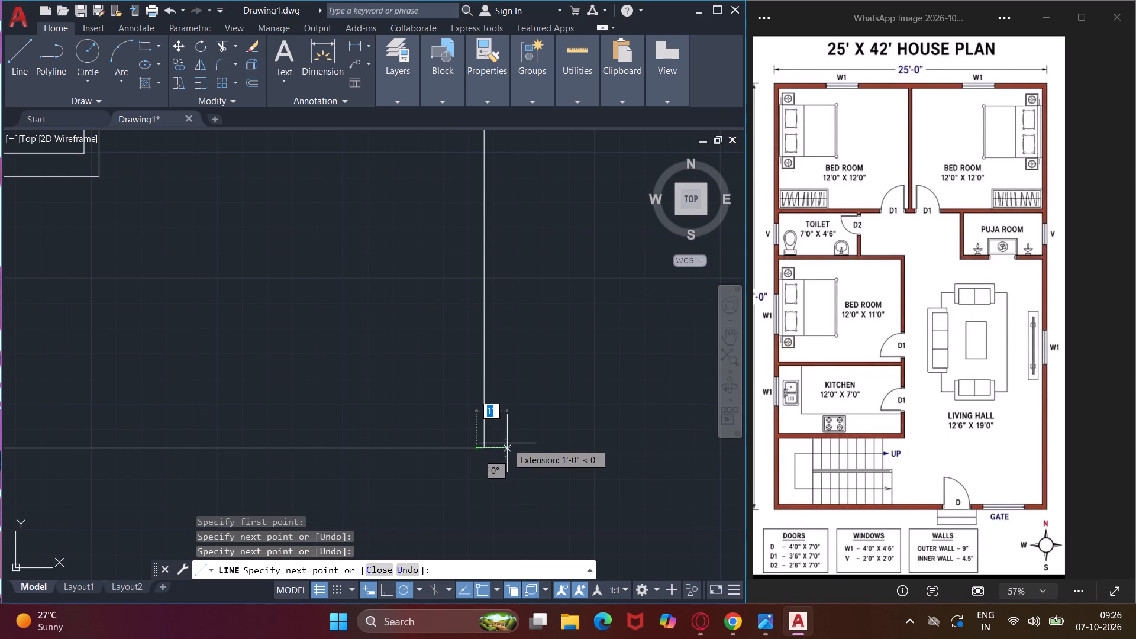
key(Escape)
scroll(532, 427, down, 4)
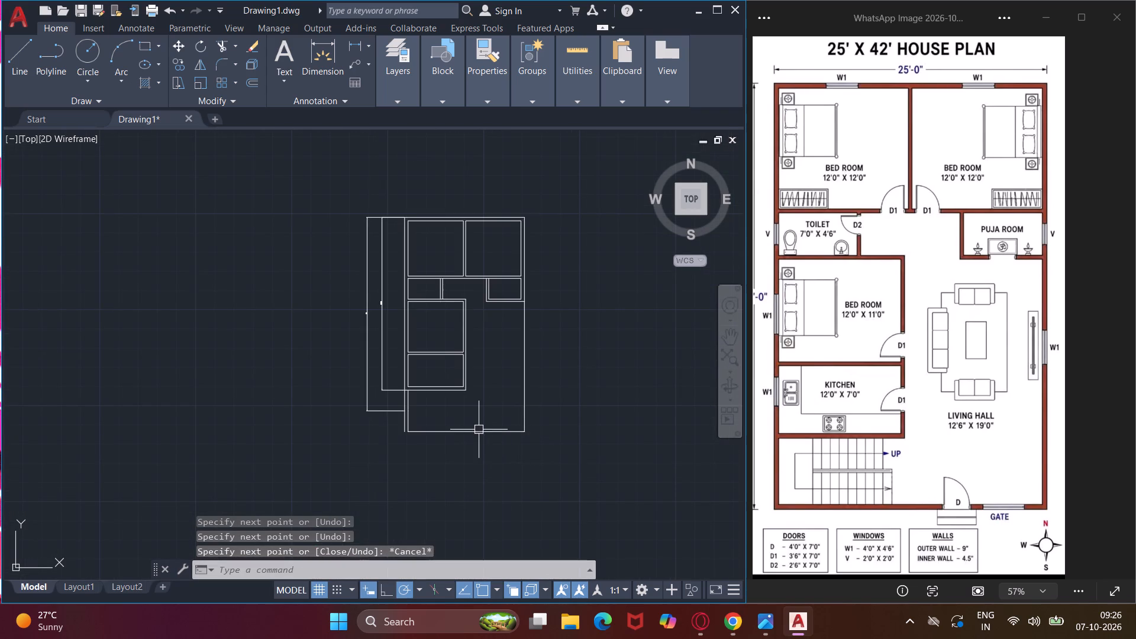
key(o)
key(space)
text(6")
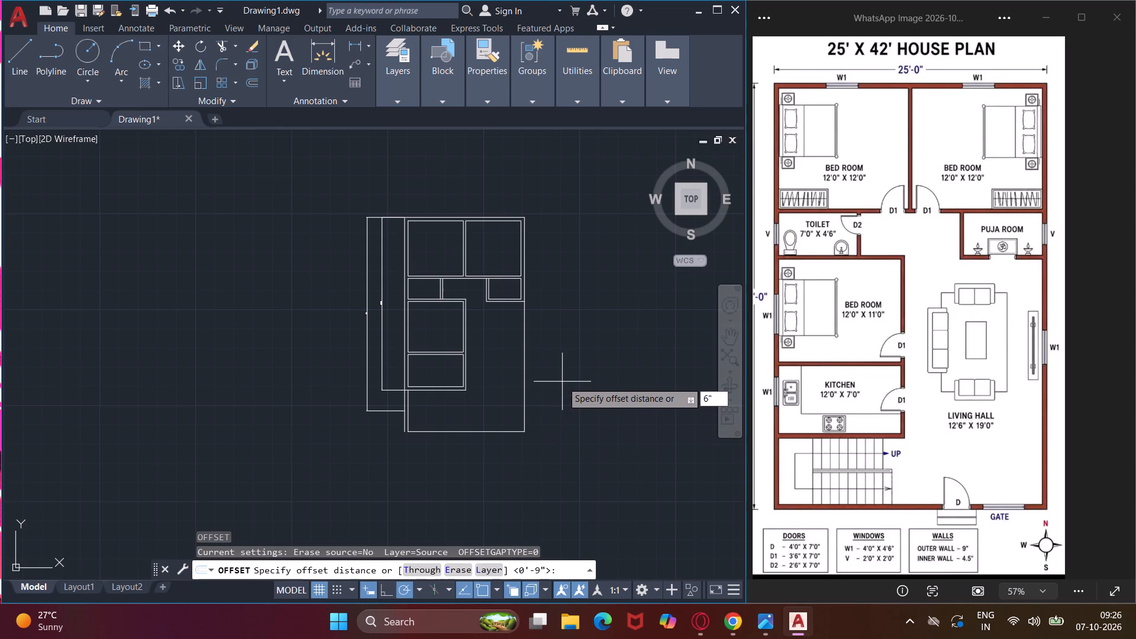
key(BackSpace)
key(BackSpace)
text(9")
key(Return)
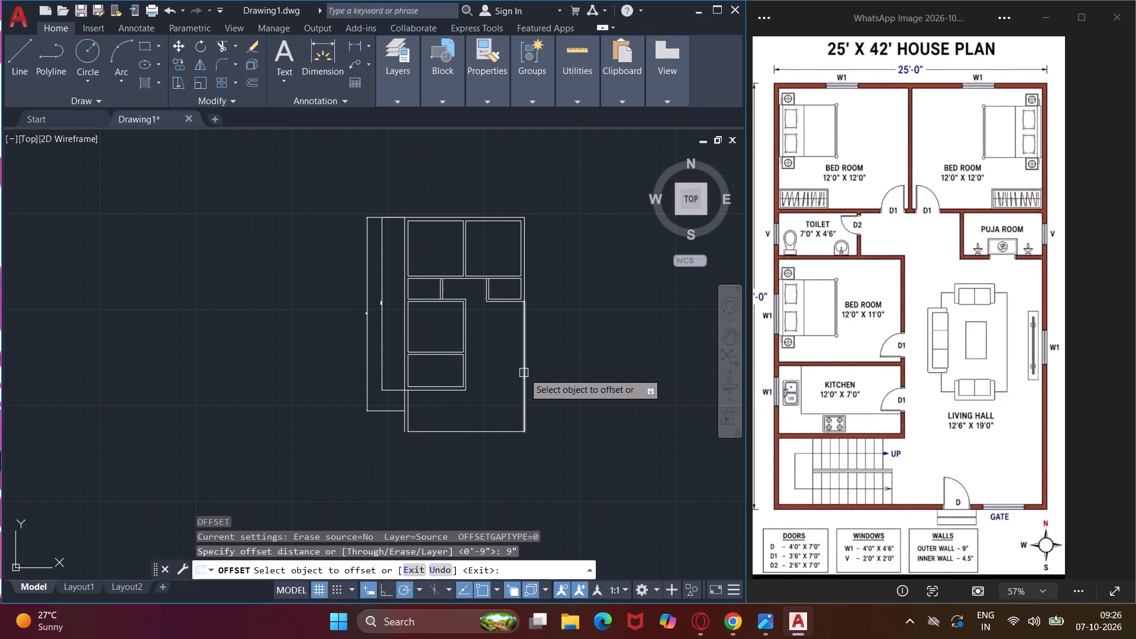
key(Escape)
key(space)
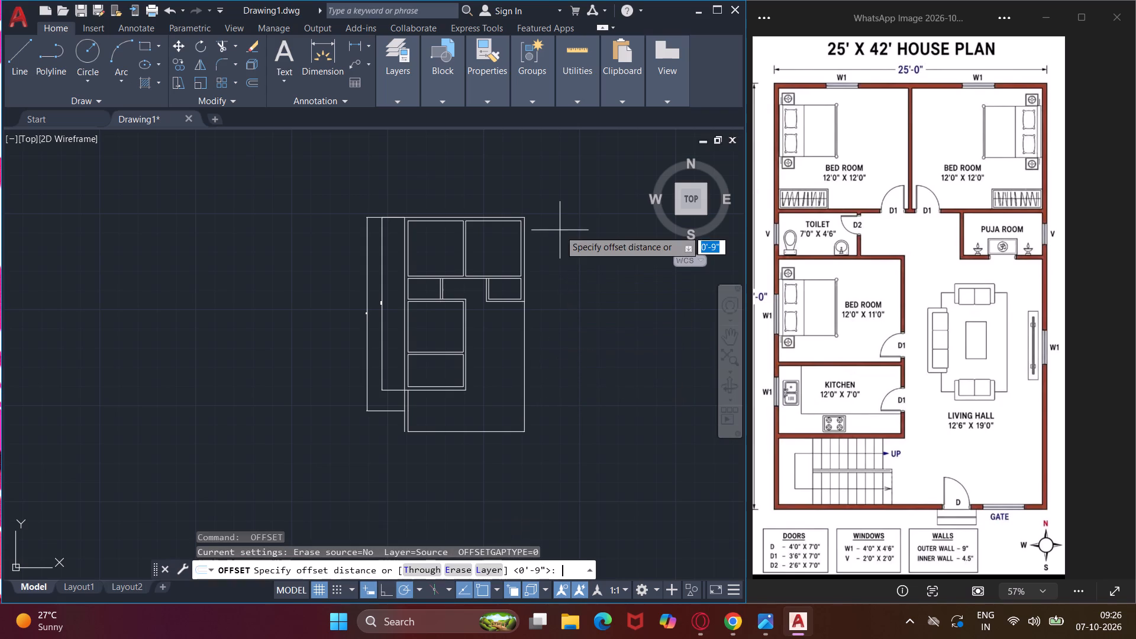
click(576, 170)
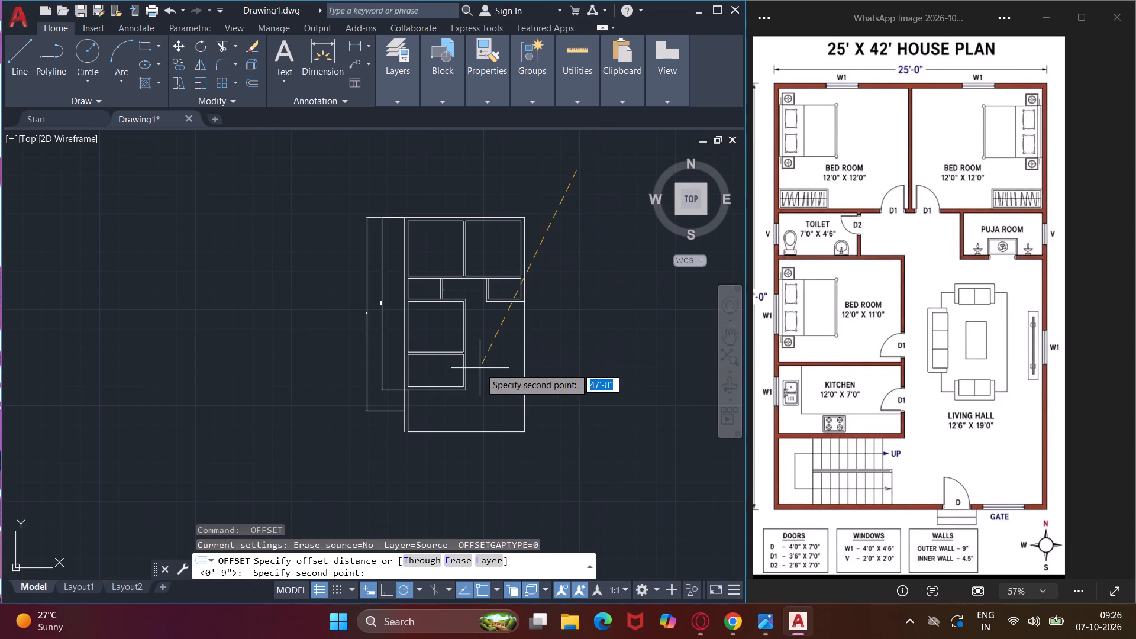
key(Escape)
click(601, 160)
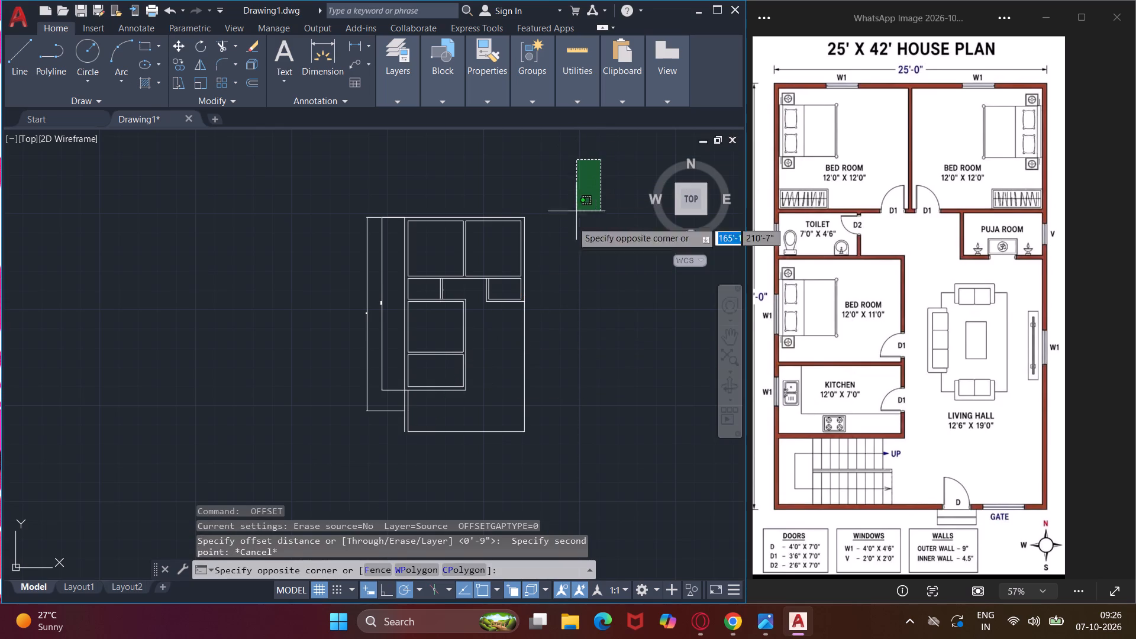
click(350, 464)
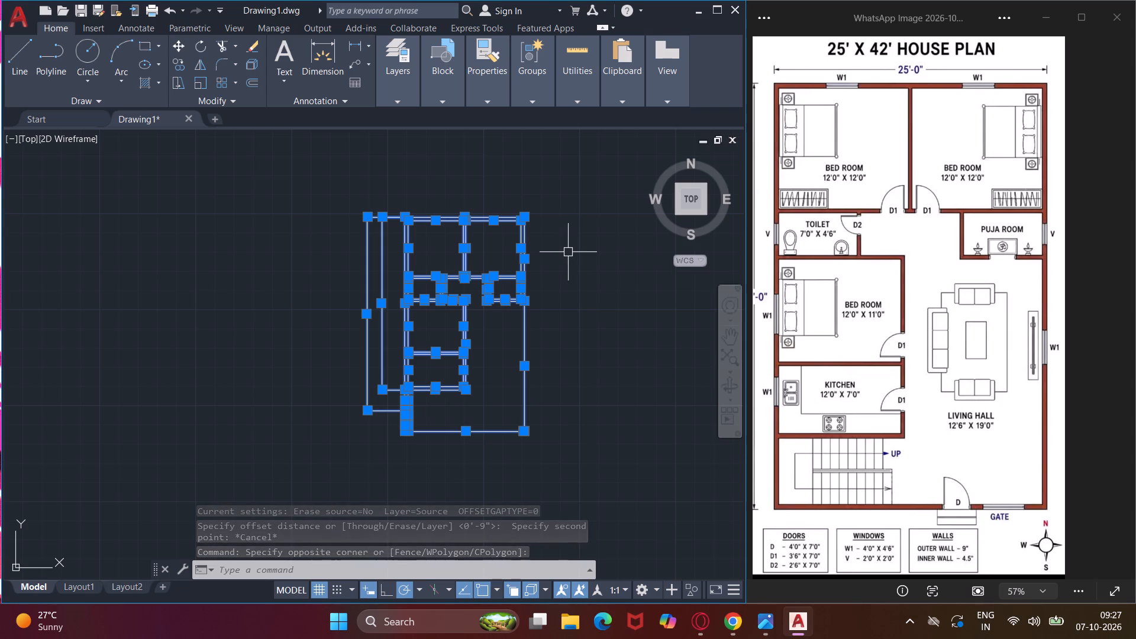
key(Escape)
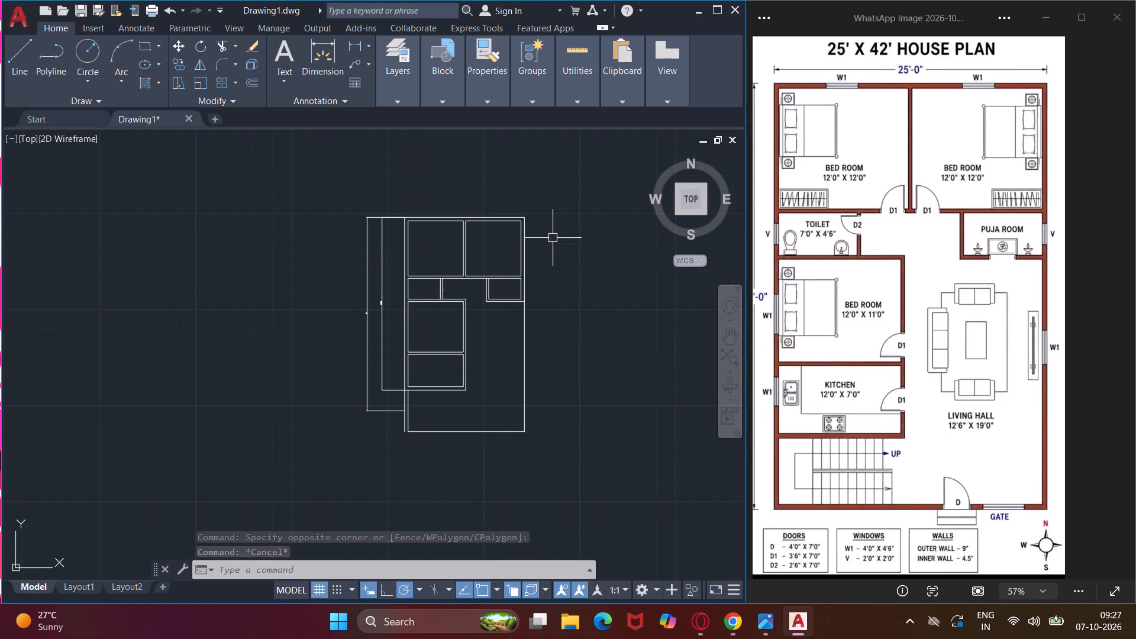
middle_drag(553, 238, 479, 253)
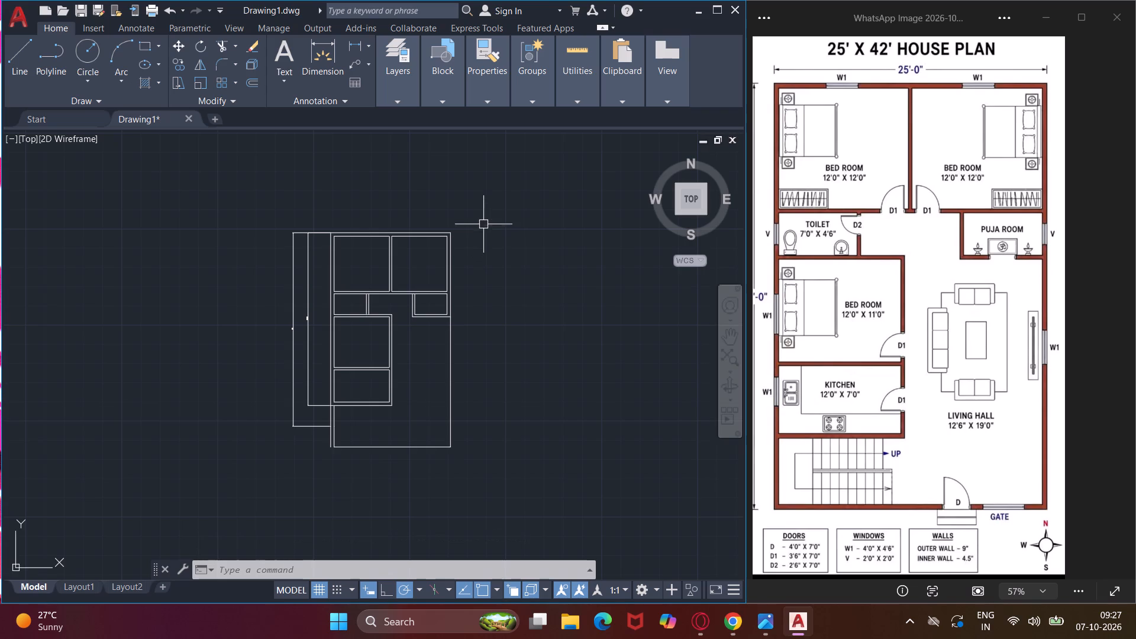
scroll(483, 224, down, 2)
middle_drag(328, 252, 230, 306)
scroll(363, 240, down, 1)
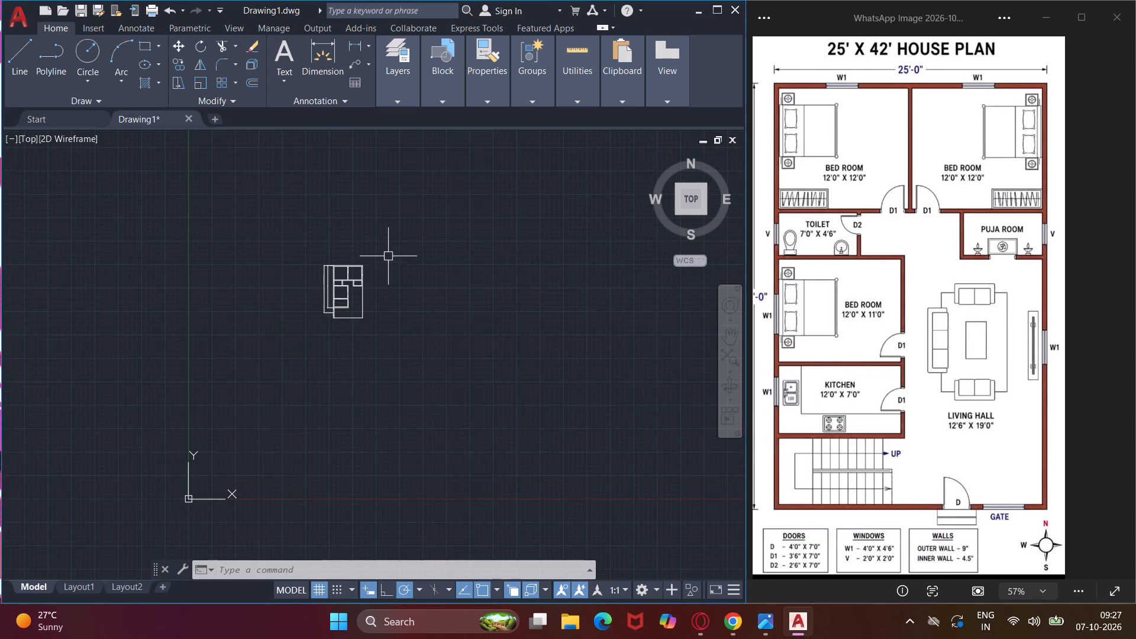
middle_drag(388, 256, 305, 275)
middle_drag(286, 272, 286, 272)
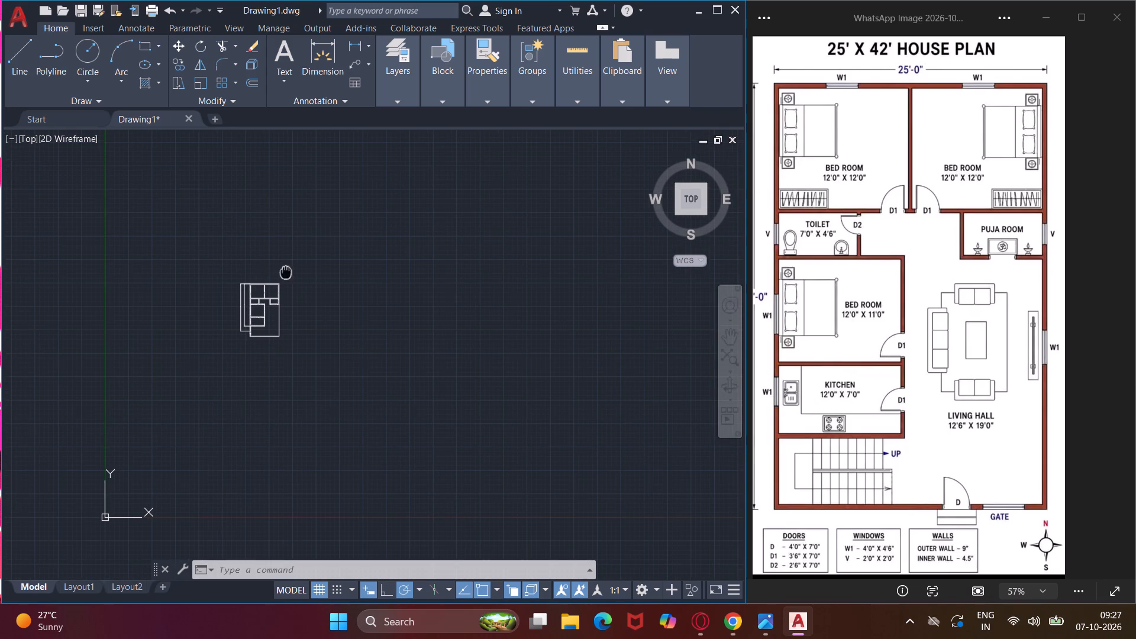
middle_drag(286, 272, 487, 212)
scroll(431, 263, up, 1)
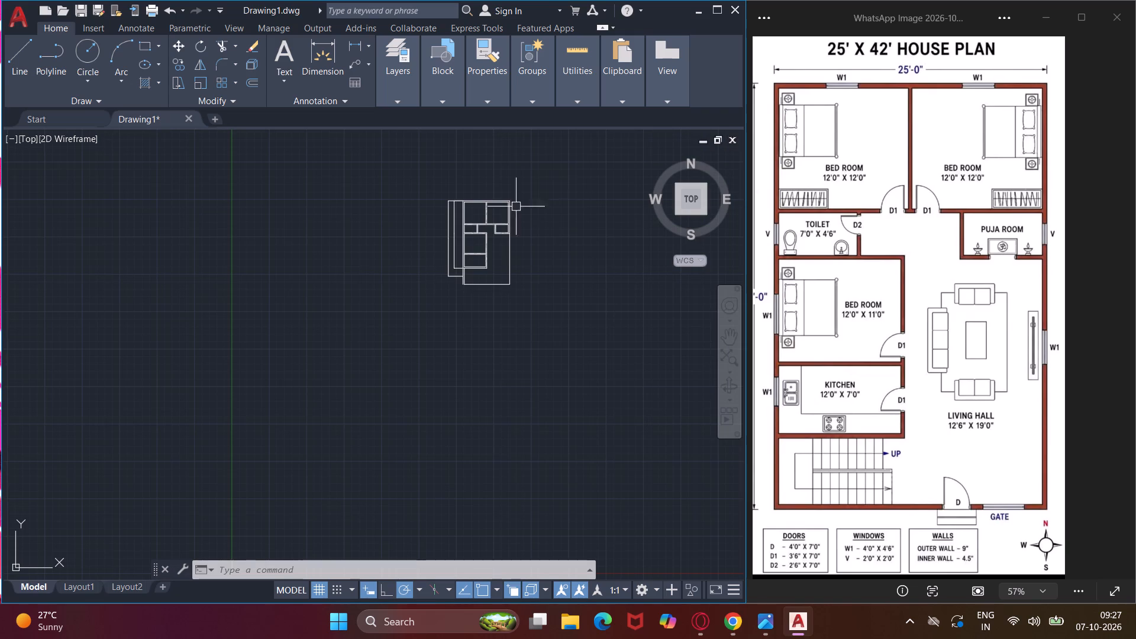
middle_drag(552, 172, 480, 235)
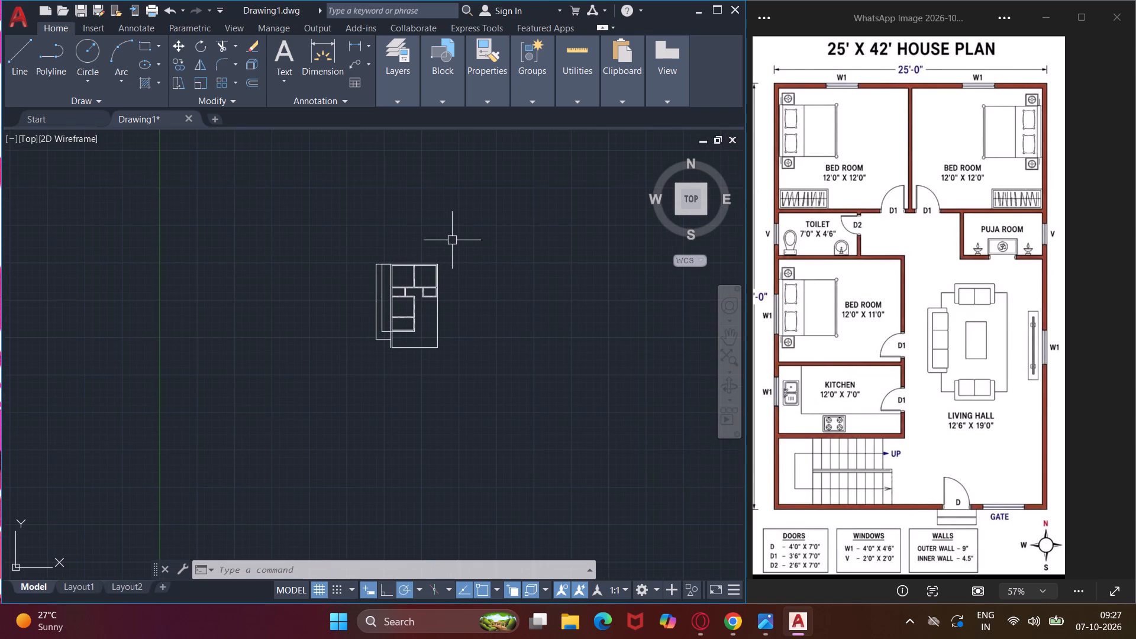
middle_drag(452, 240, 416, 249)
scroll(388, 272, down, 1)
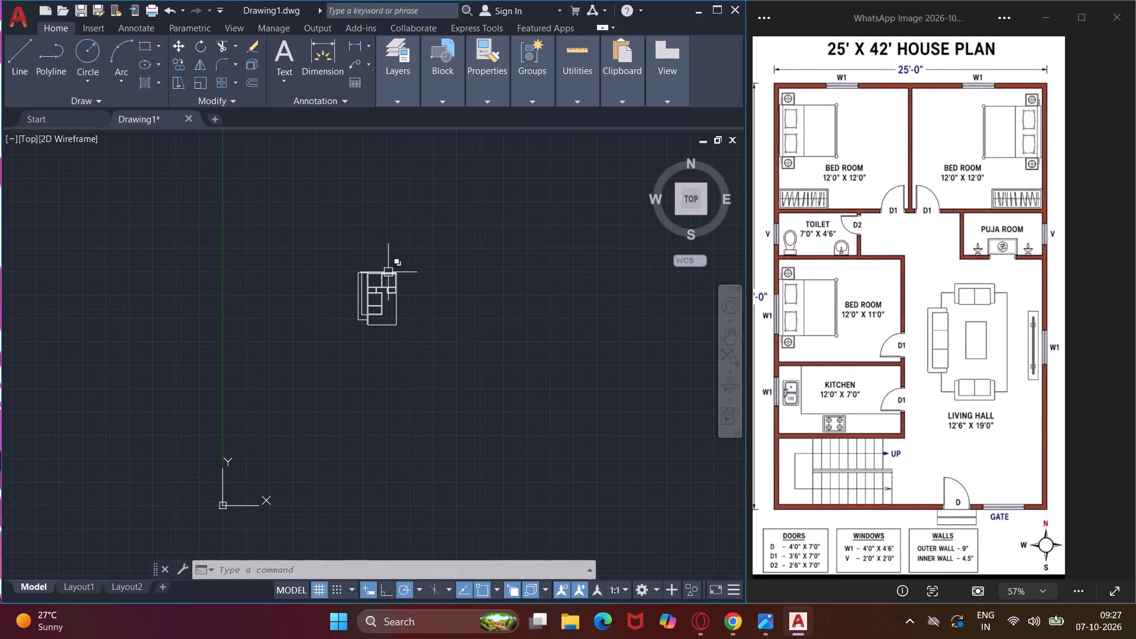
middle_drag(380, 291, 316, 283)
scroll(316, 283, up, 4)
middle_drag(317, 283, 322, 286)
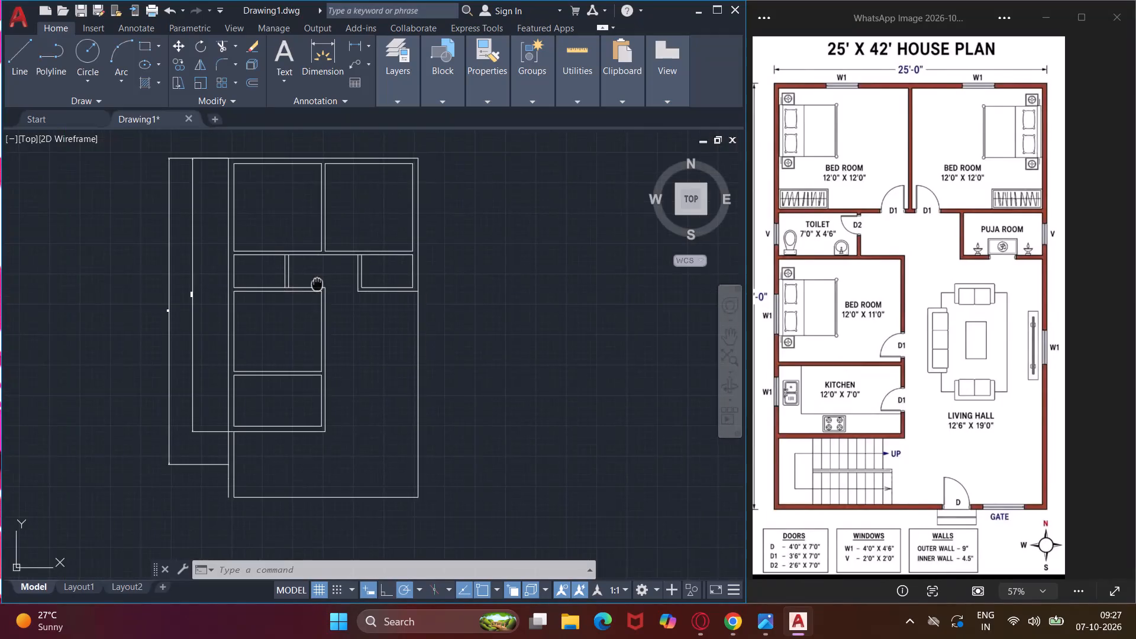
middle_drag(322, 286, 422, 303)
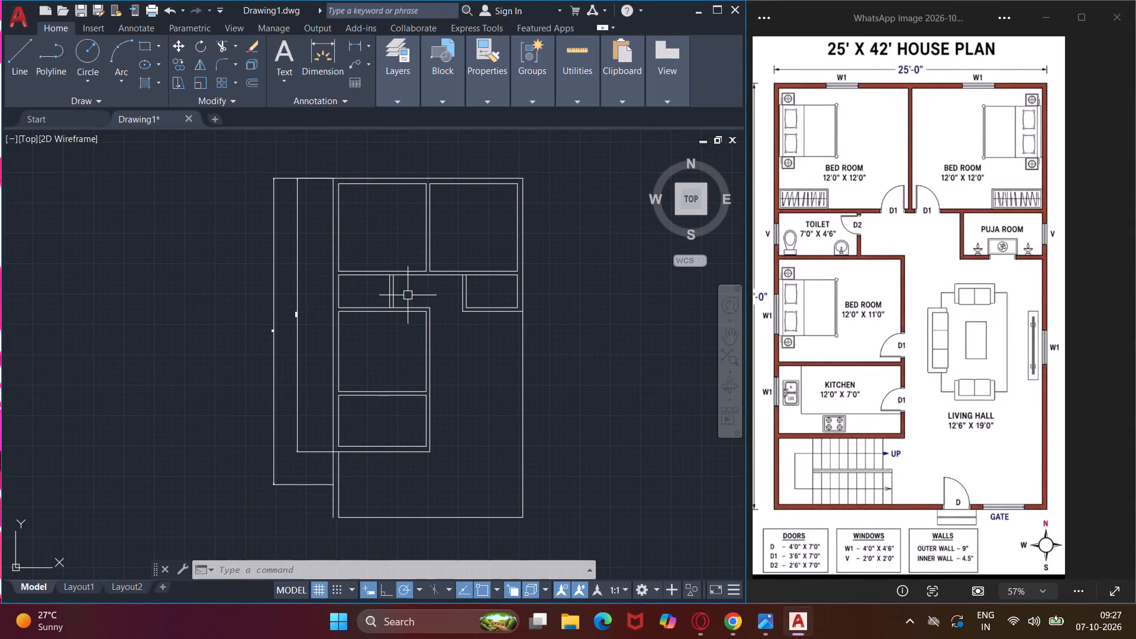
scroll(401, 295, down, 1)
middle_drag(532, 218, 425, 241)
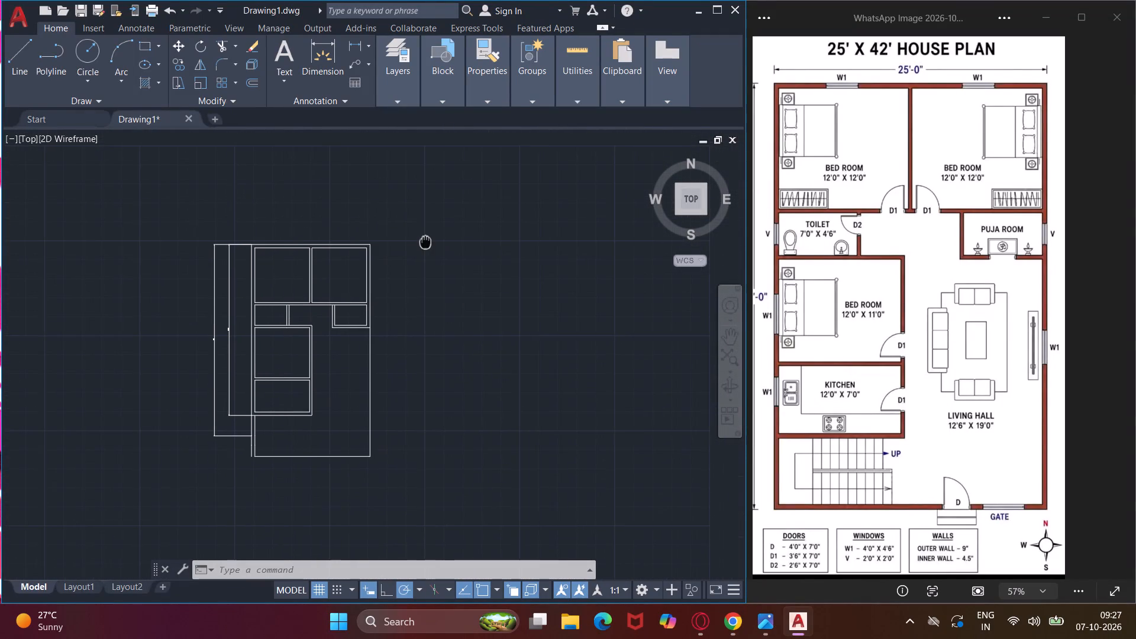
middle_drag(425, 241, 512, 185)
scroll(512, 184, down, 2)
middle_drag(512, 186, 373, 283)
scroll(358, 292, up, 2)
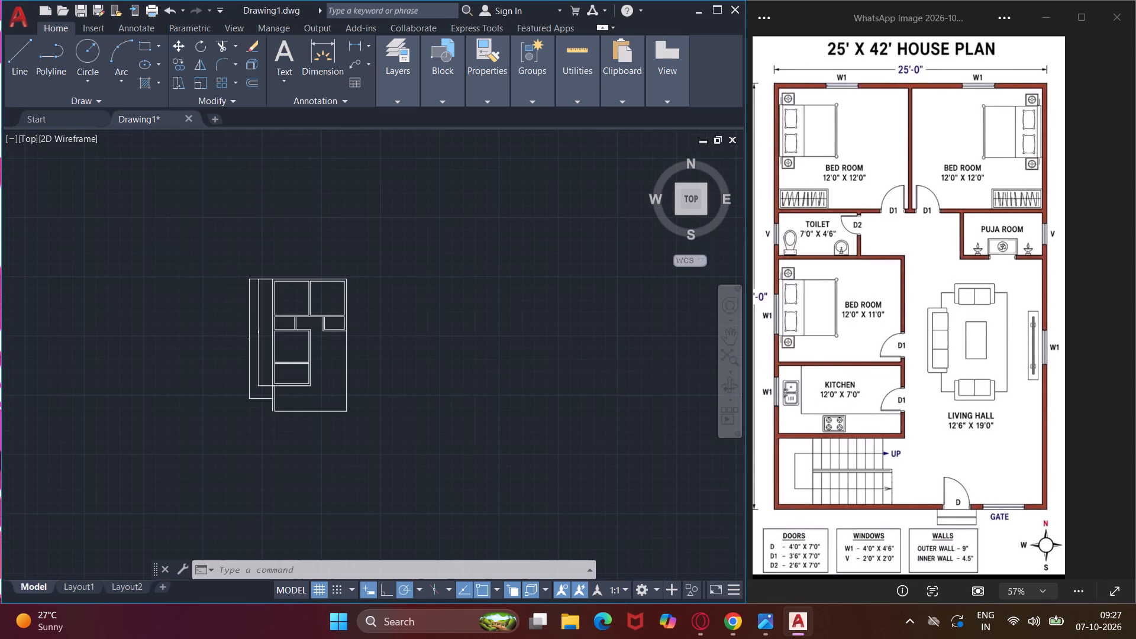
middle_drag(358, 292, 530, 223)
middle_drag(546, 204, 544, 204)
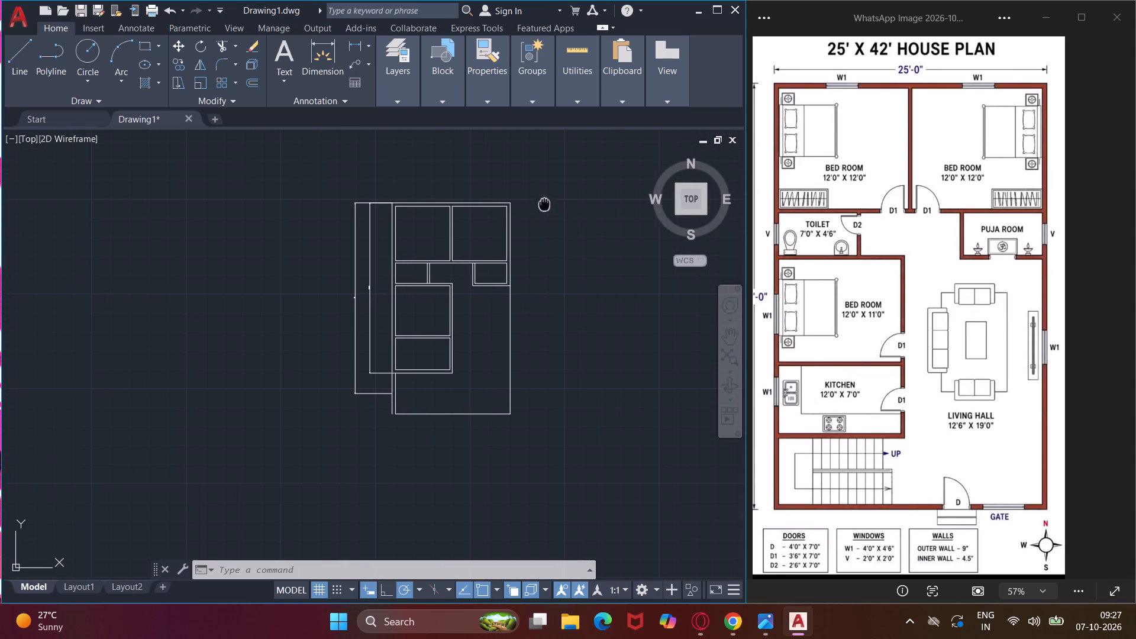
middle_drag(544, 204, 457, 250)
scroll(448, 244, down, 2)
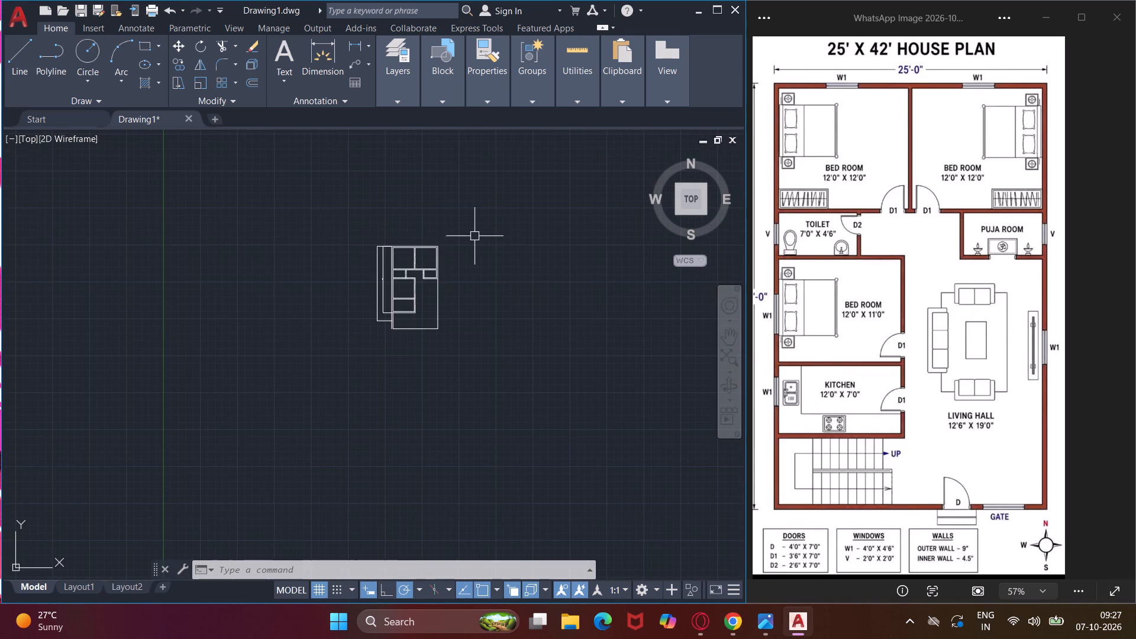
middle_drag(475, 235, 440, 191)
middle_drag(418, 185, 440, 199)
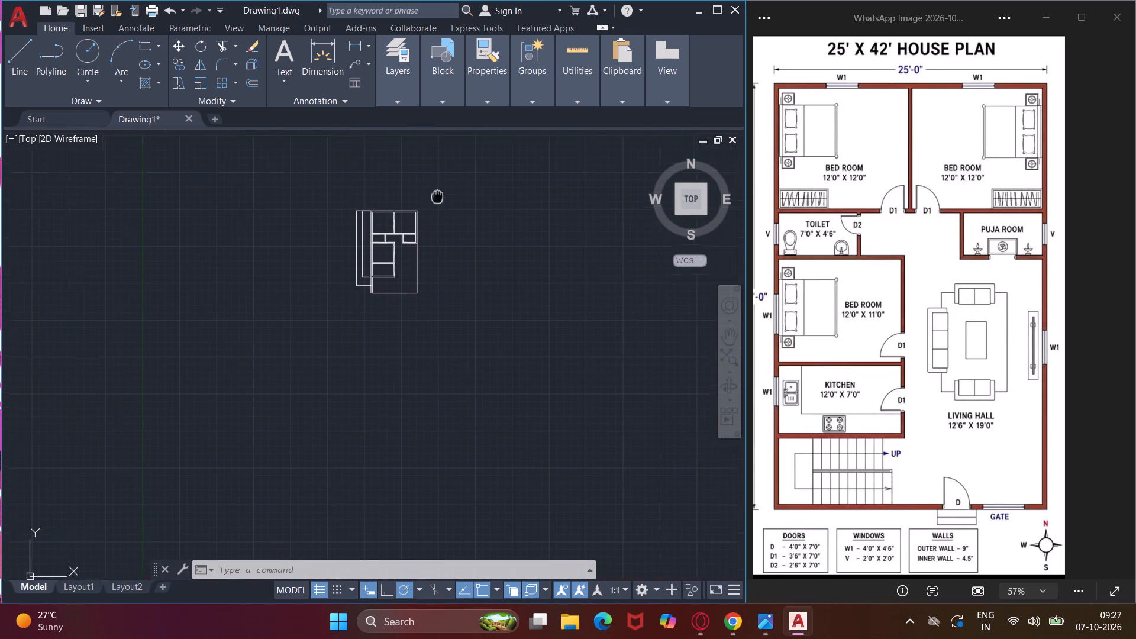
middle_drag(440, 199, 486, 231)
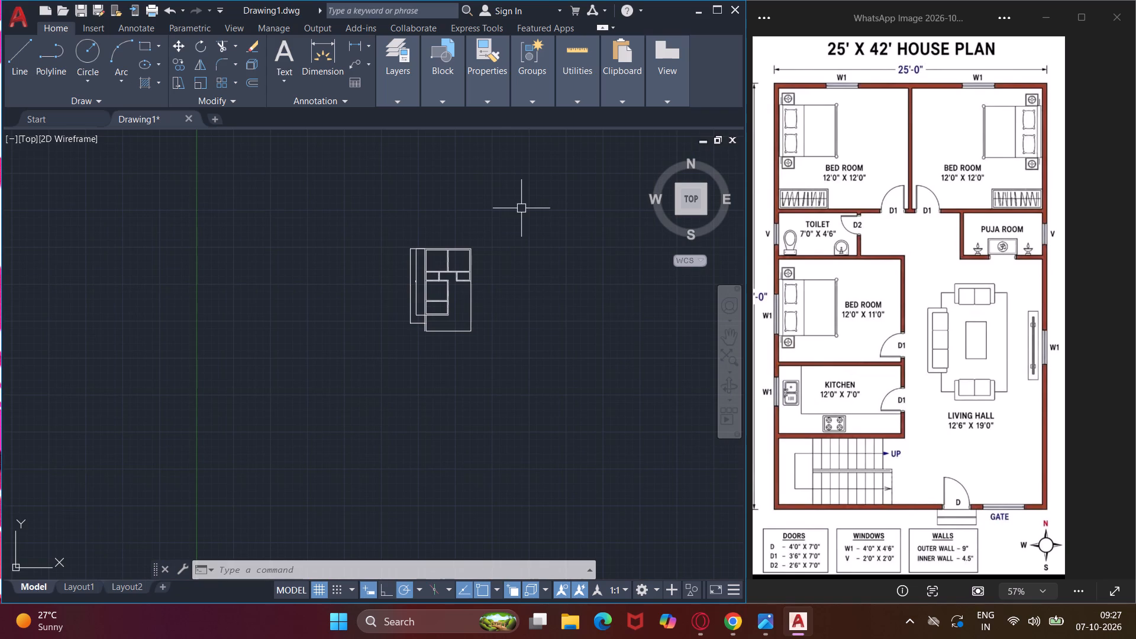
Delete the entire floor plan drawing.
click(536, 201)
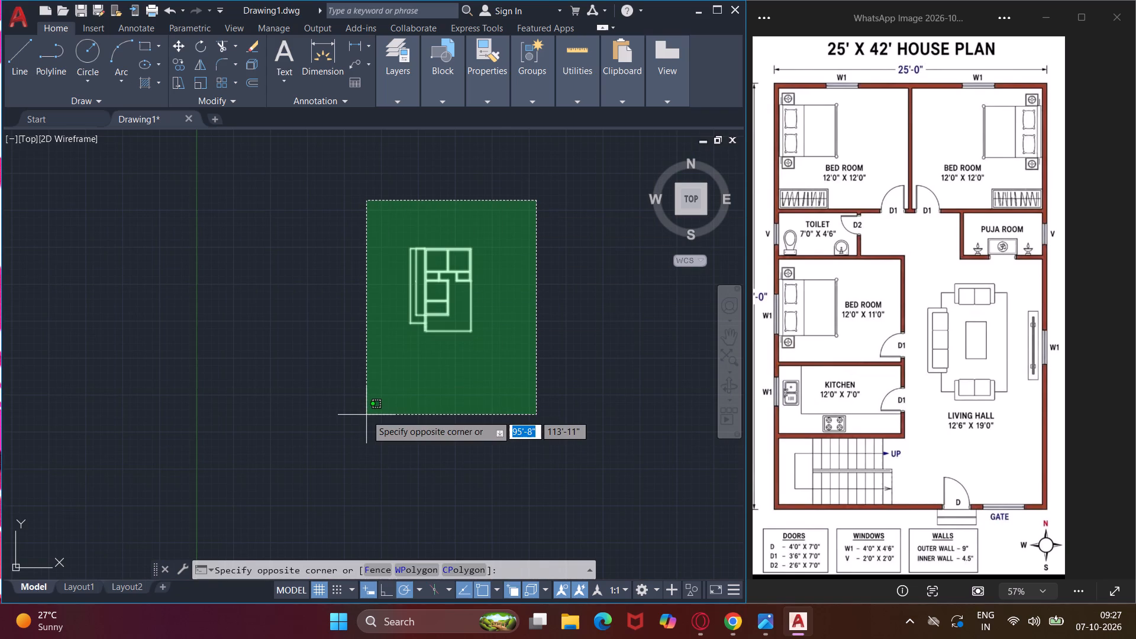
click(366, 415)
key(Delete)
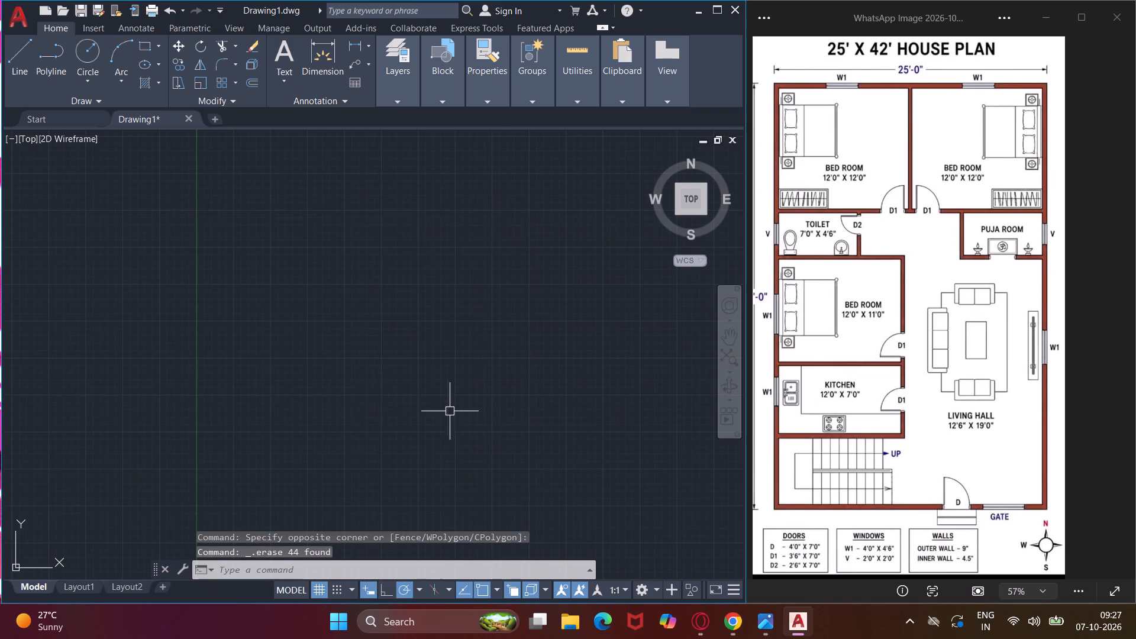
Turn on command log file recording with LOGFILEON.
text(lo)
key(g)
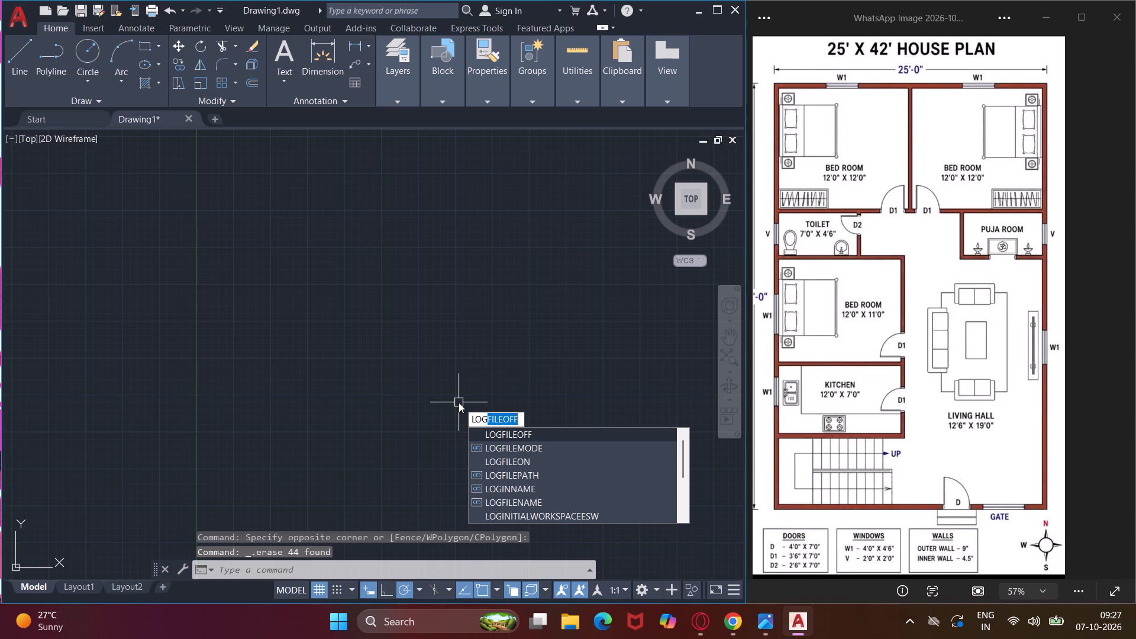
click(513, 460)
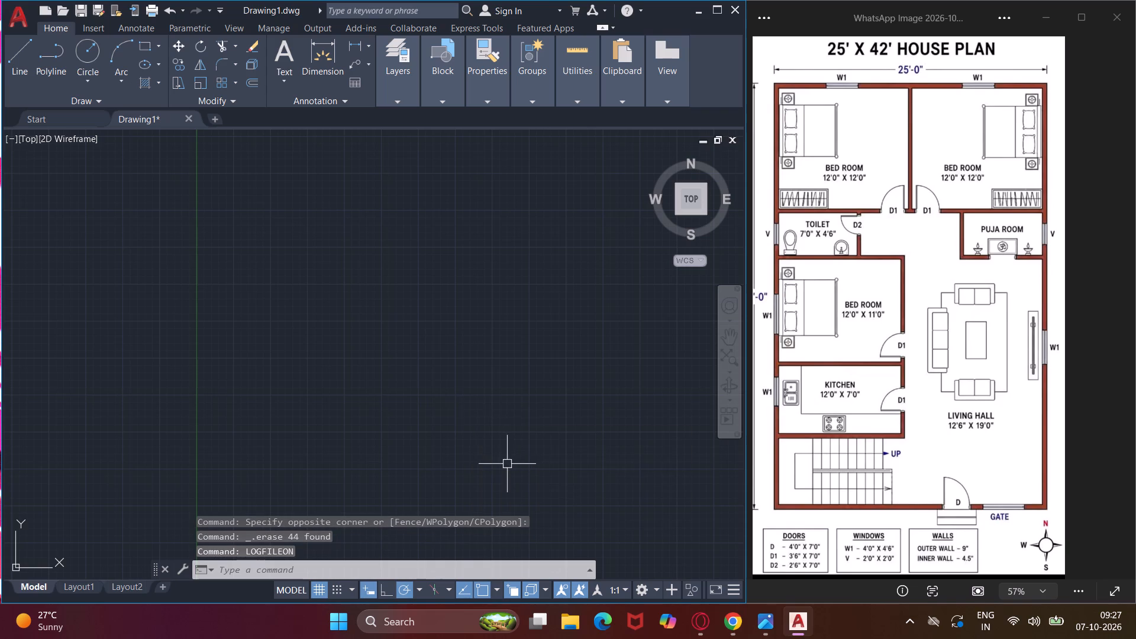
Draw the closed rectangular outer wall outline with lines, 25' wide and 42' high.
text(l)
key(space)
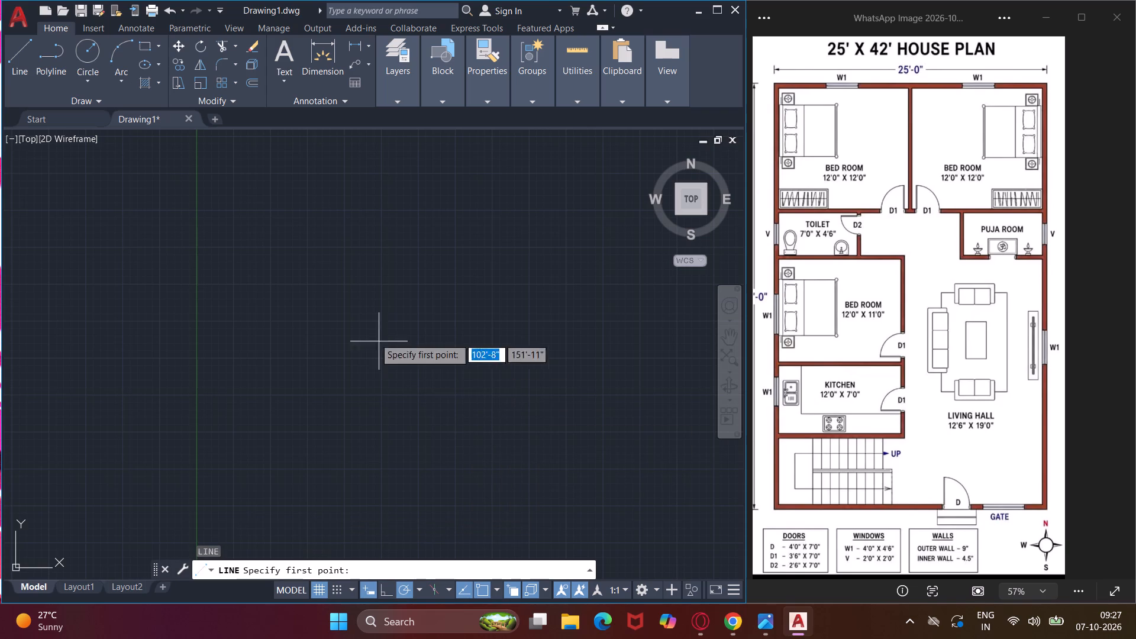
click(320, 217)
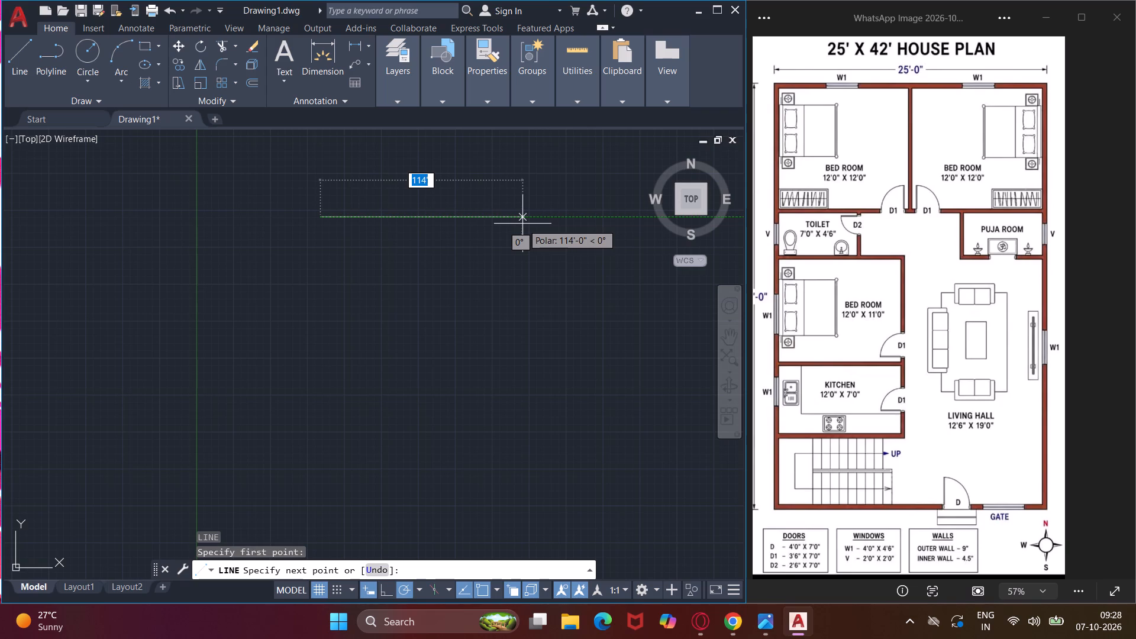
text(25)
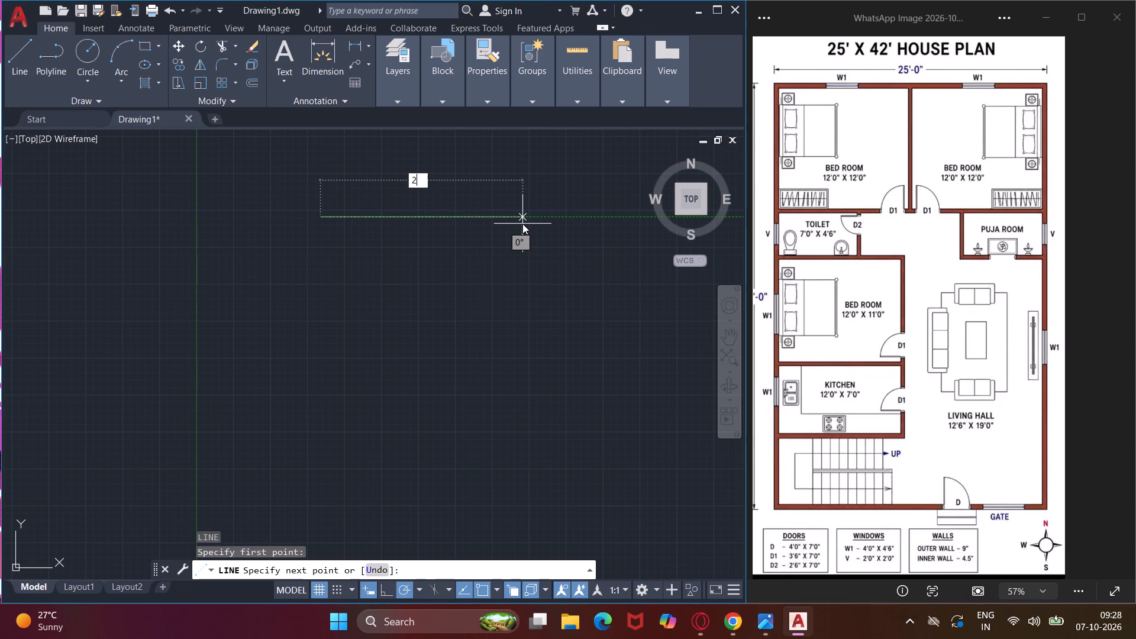
key(apostrophe)
key(Return)
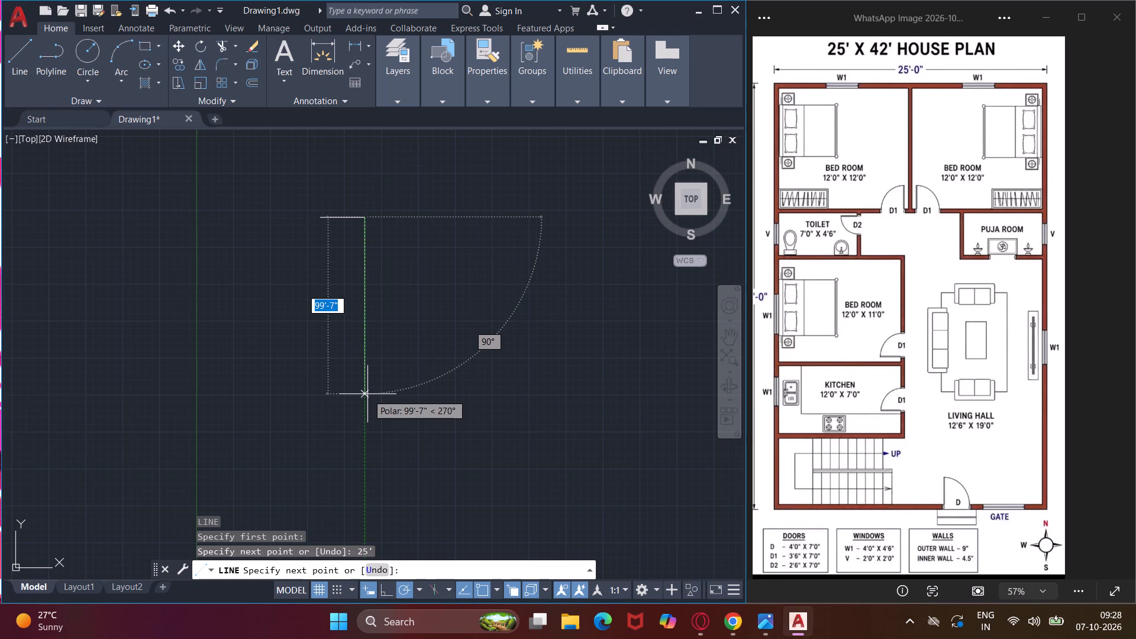
text(42')
key(Return)
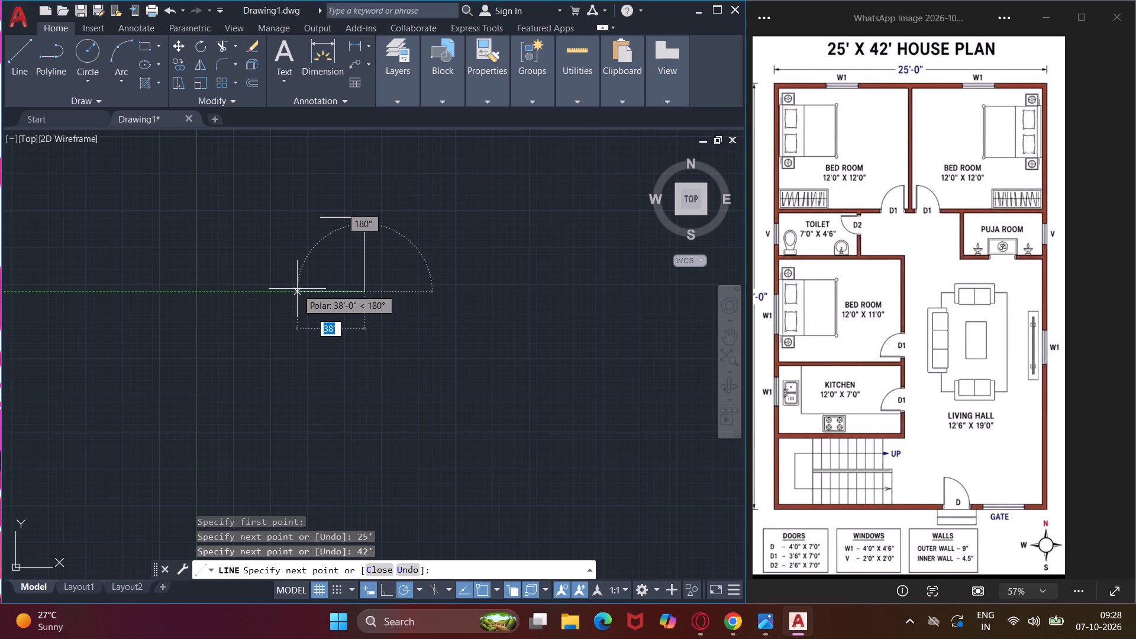
text(25)
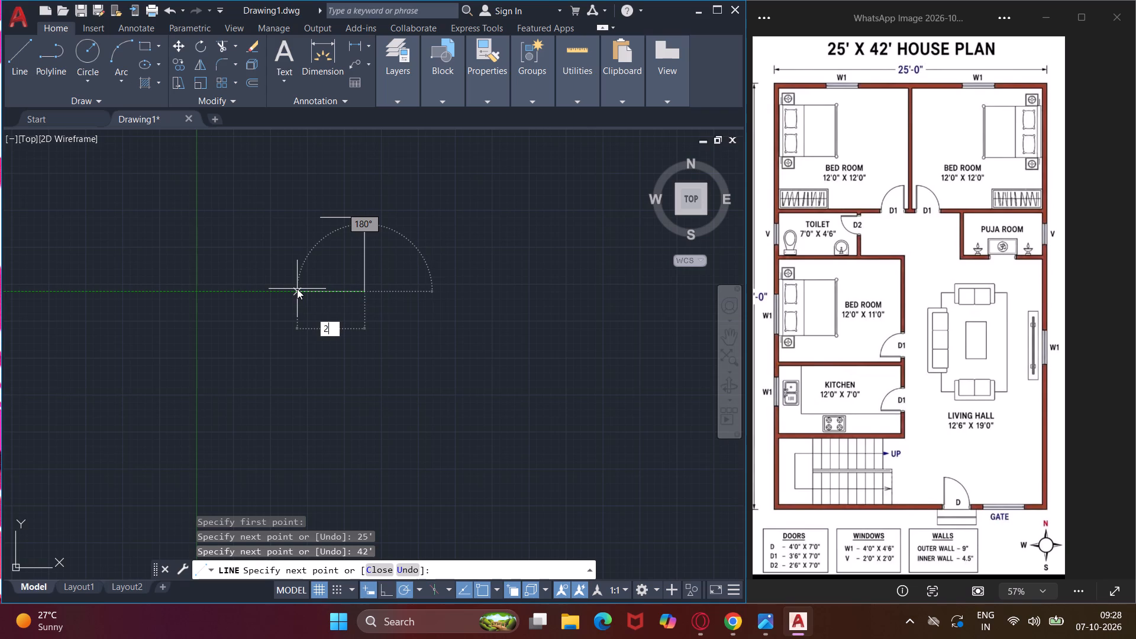
key(apostrophe)
key(Return)
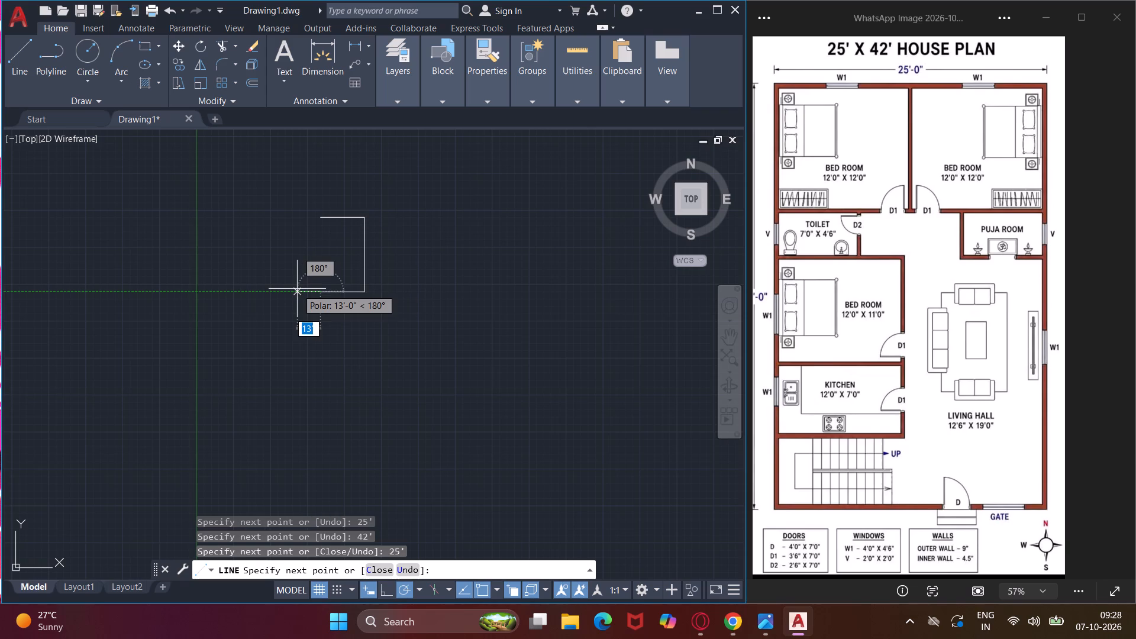
click(323, 217)
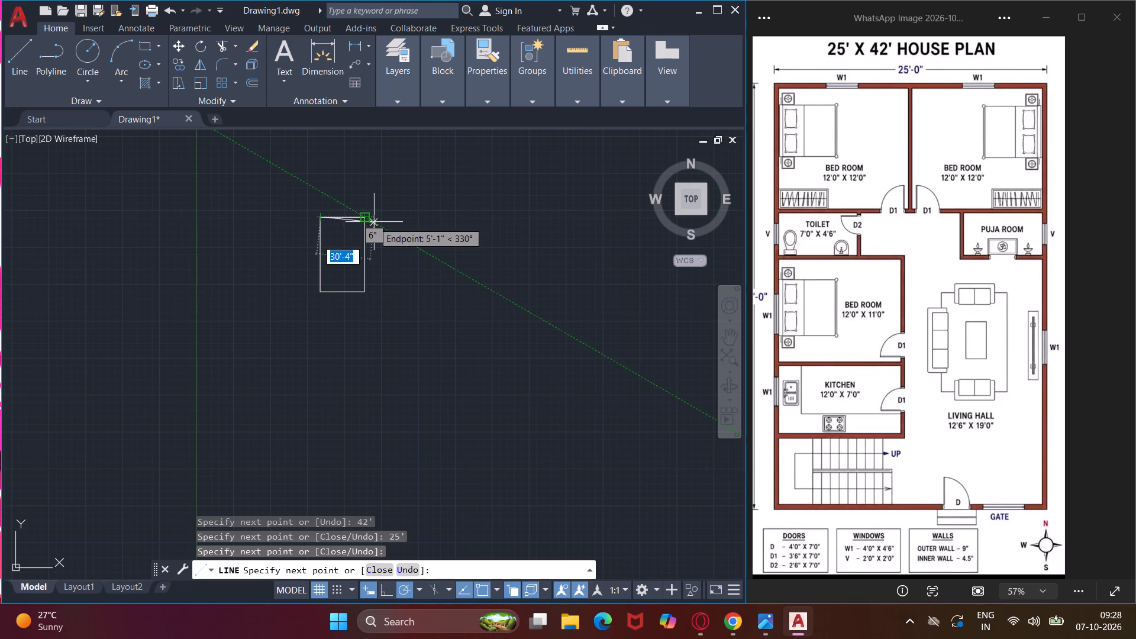
key(Escape)
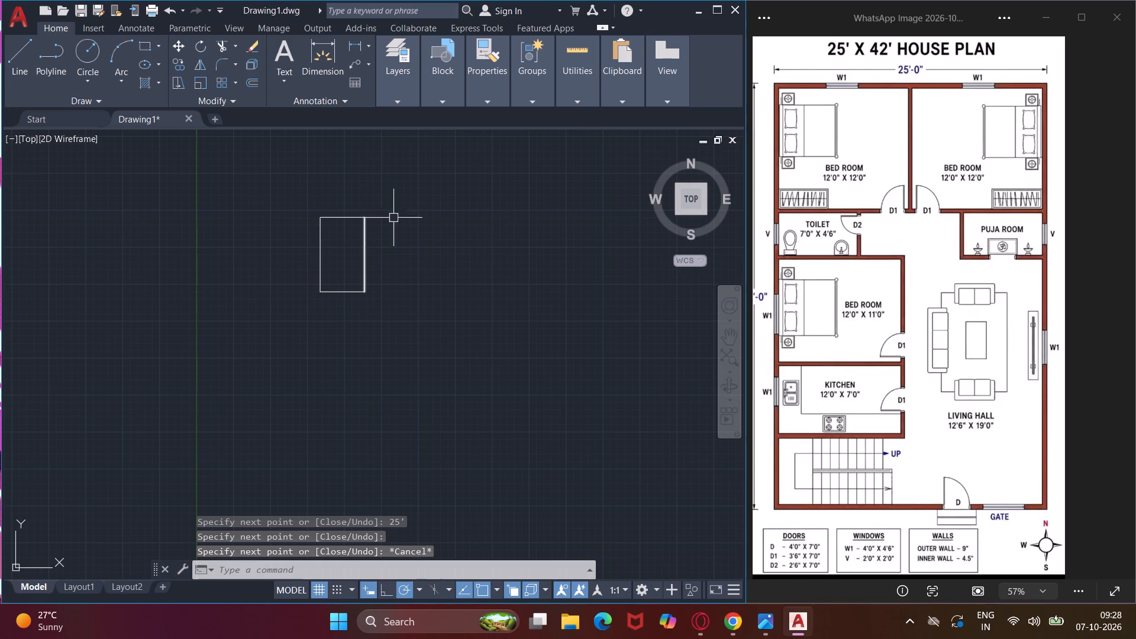
Join the four outline lines into a single polyline.
click(412, 178)
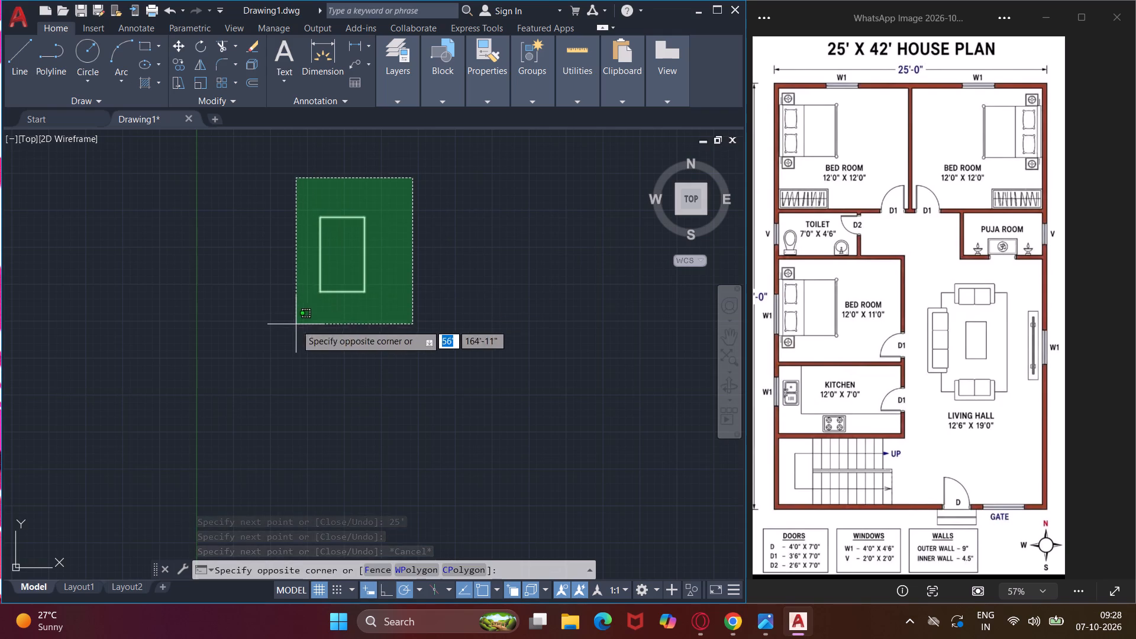
click(296, 324)
text(j)
key(space)
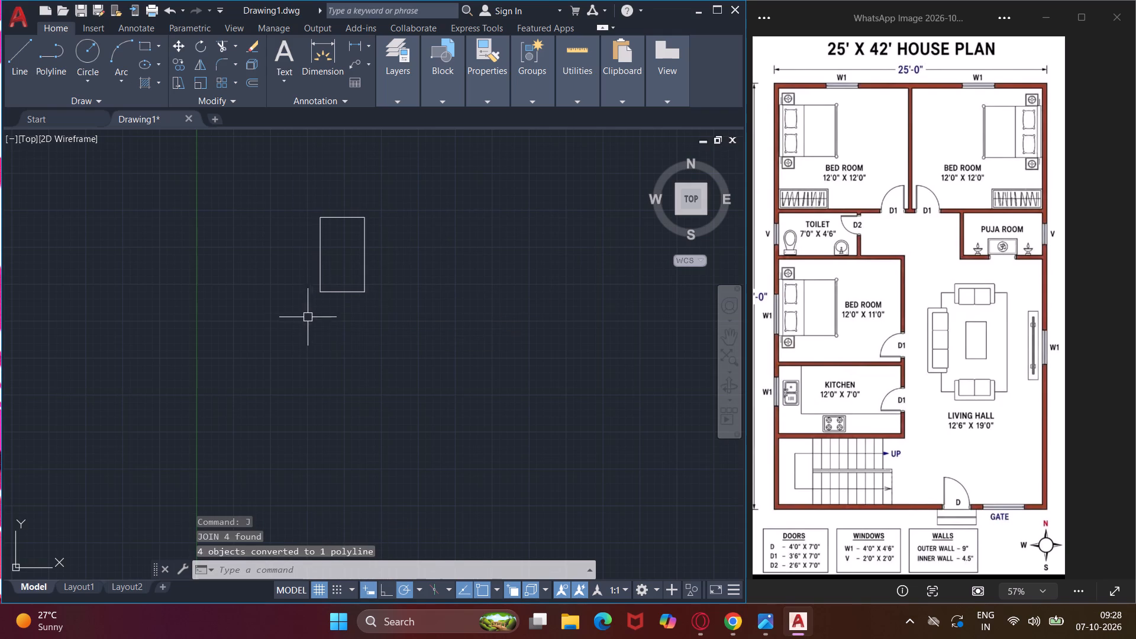
click(343, 293)
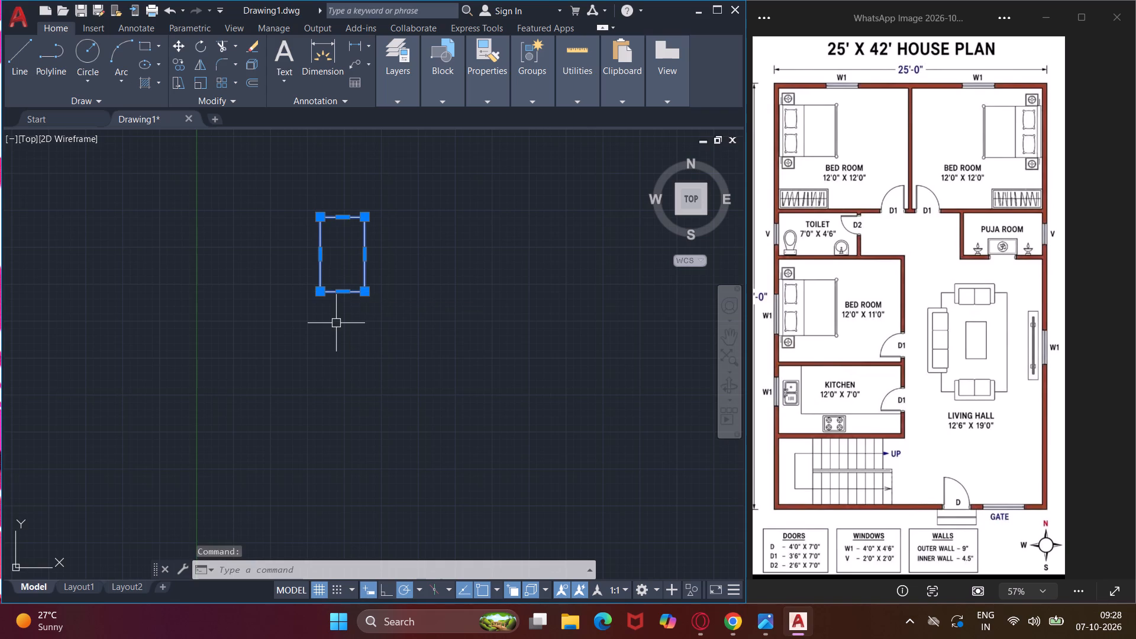
key(Escape)
Offset the joined outline 9" inward to form the outer wall's inner face.
text(o)
key(space)
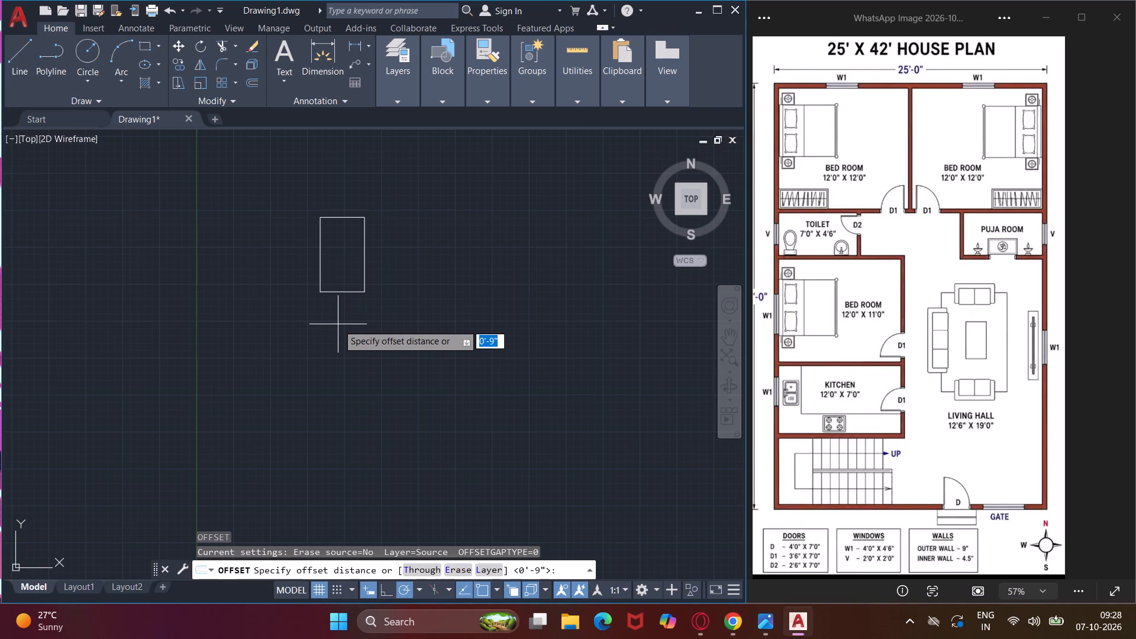
text(9")
key(Return)
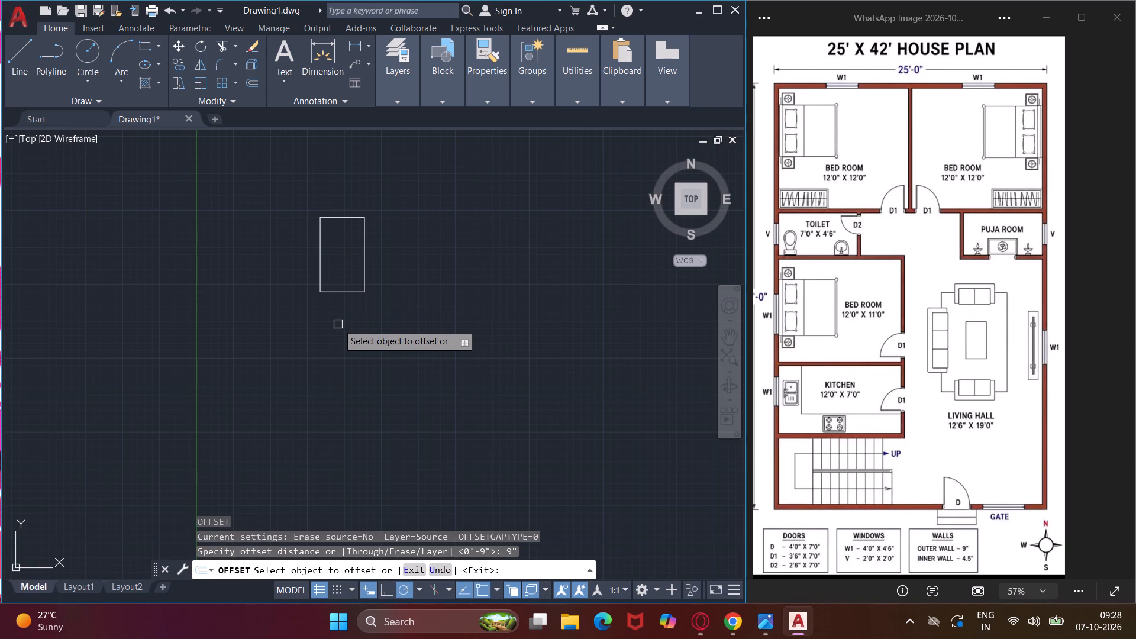
click(317, 265)
click(331, 269)
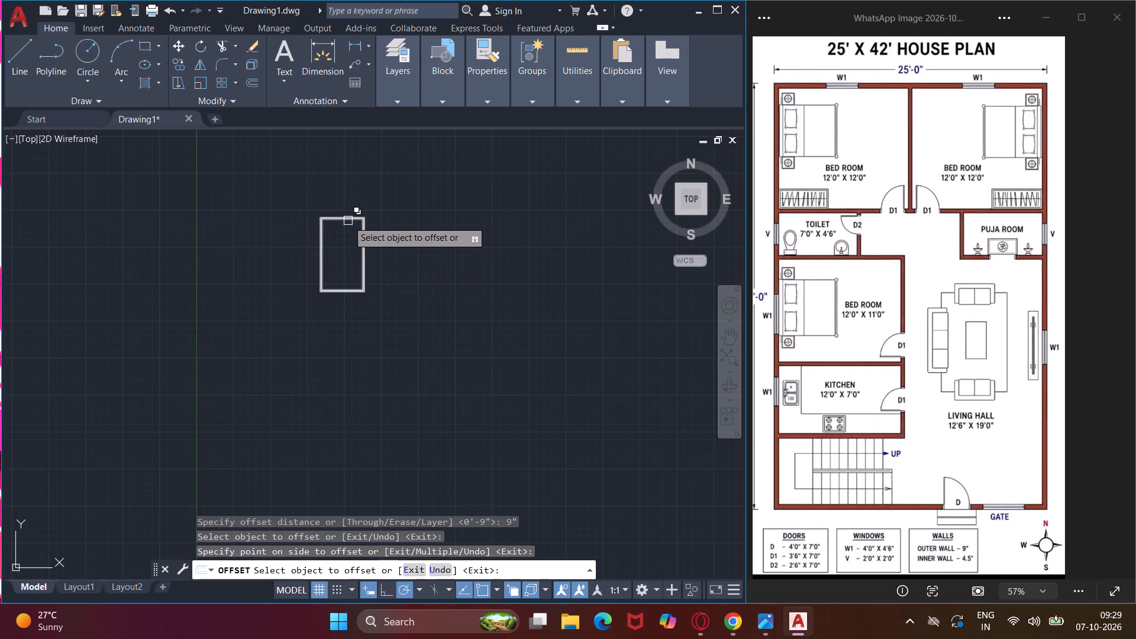
scroll(348, 220, up, 3)
key(Escape)
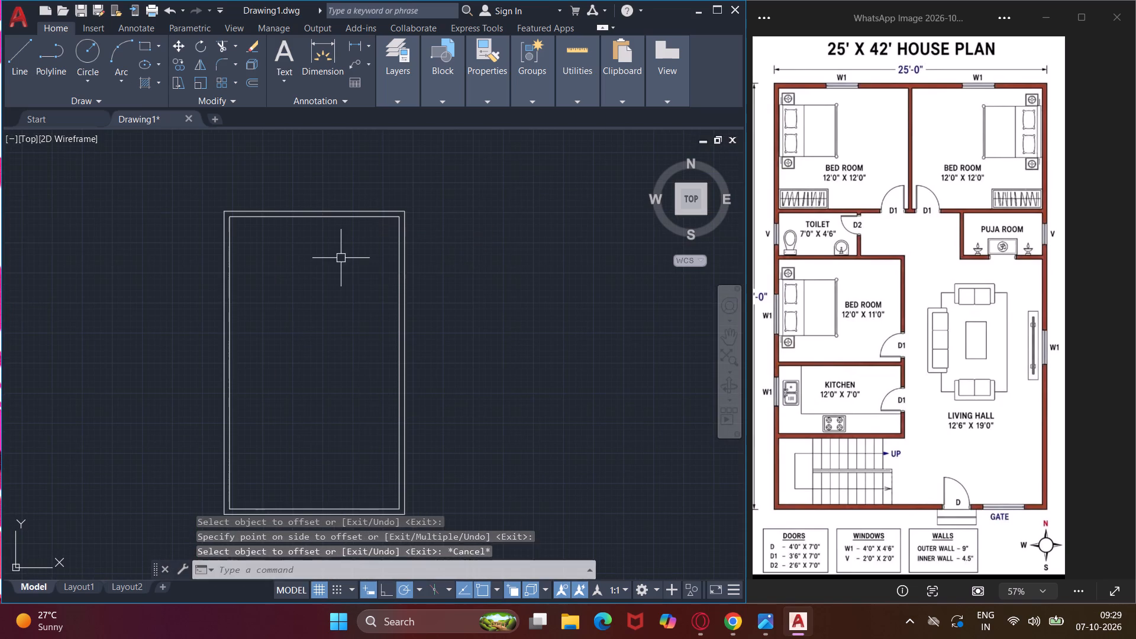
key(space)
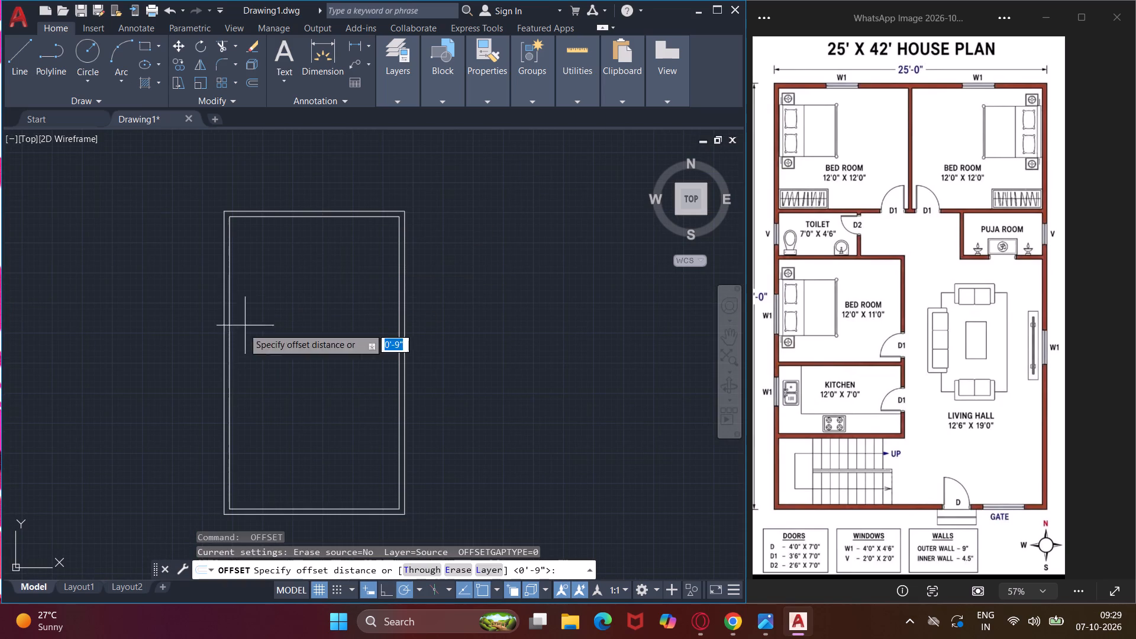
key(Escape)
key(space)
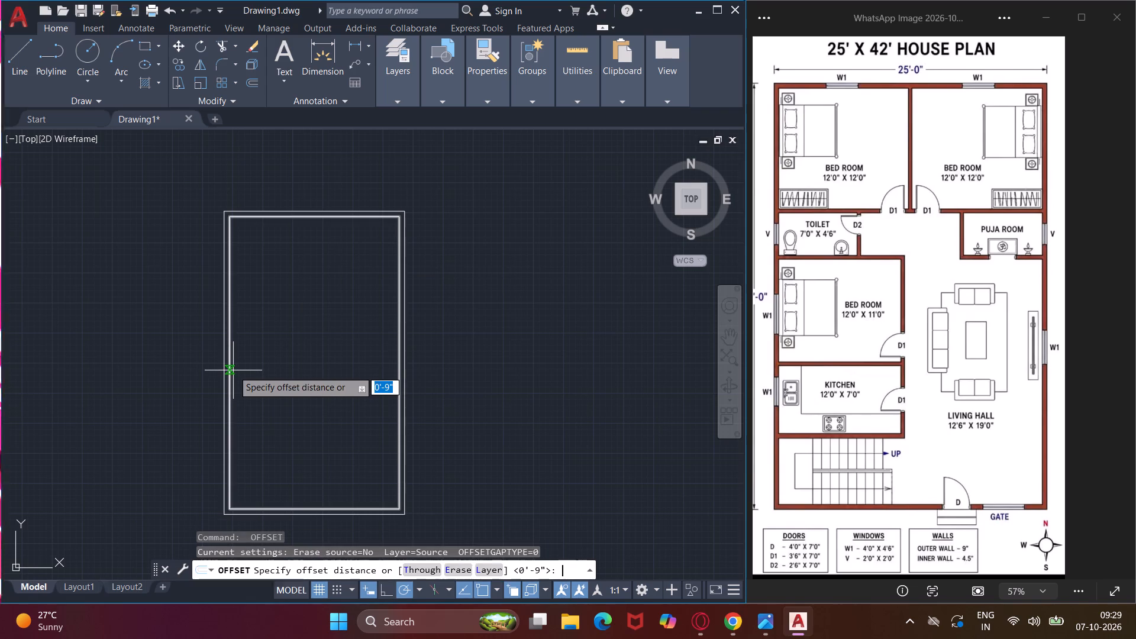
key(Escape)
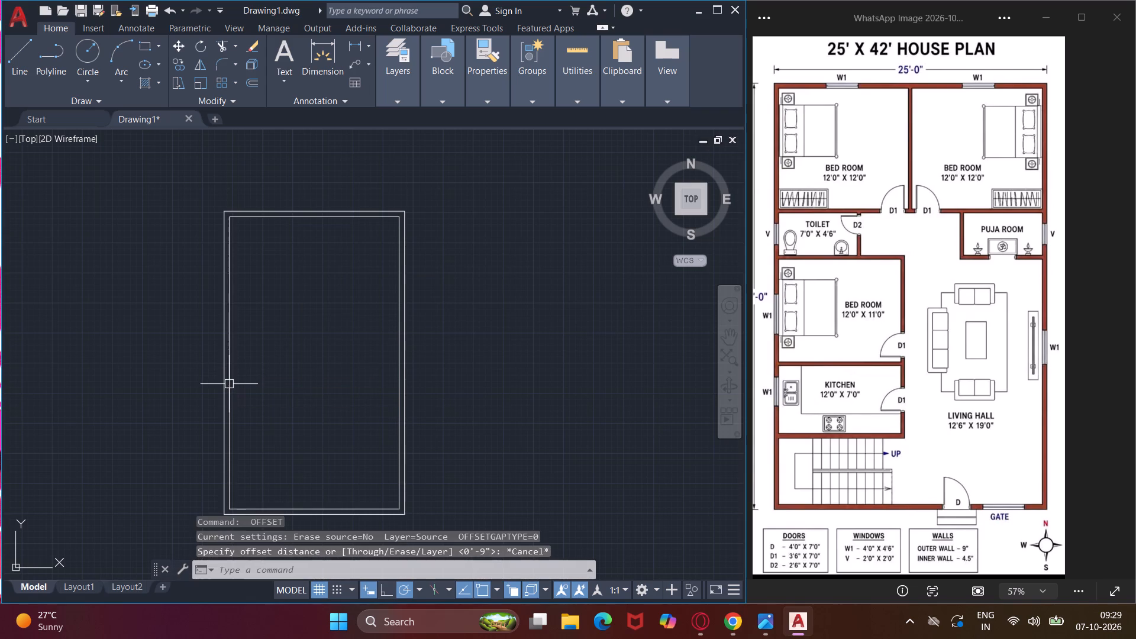
Explode the inner wall rectangle into separate lines.
click(229, 384)
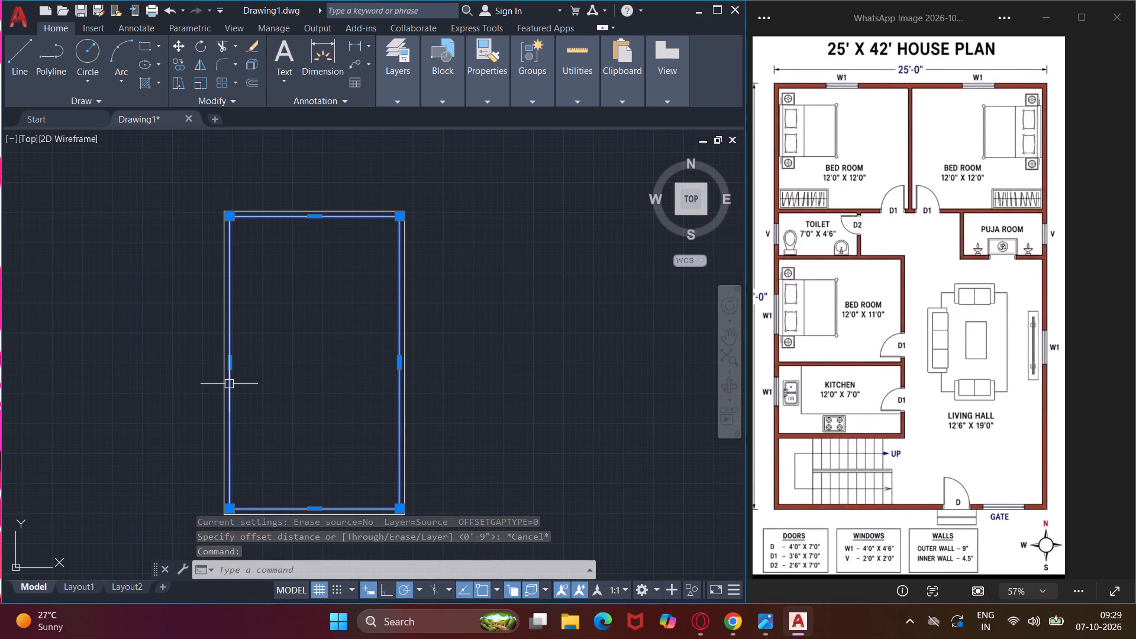
text(x)
key(space)
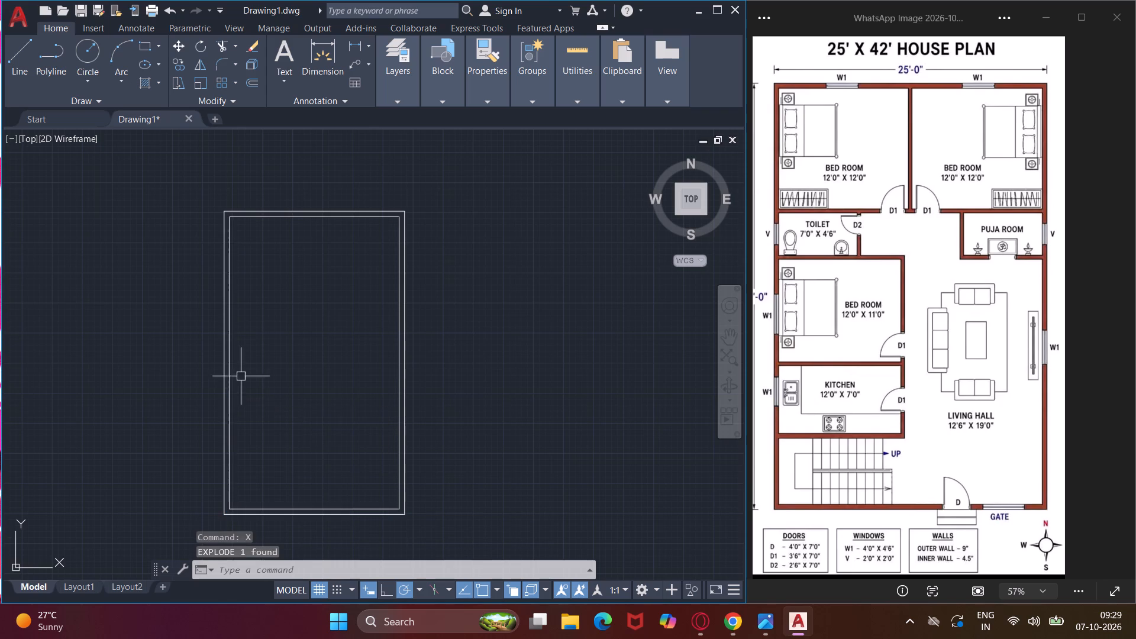
Draw a 12' line down from the midpoint of the inner top wall line, continuing horizontally to the inner left wall line.
middle_drag(337, 261, 349, 302)
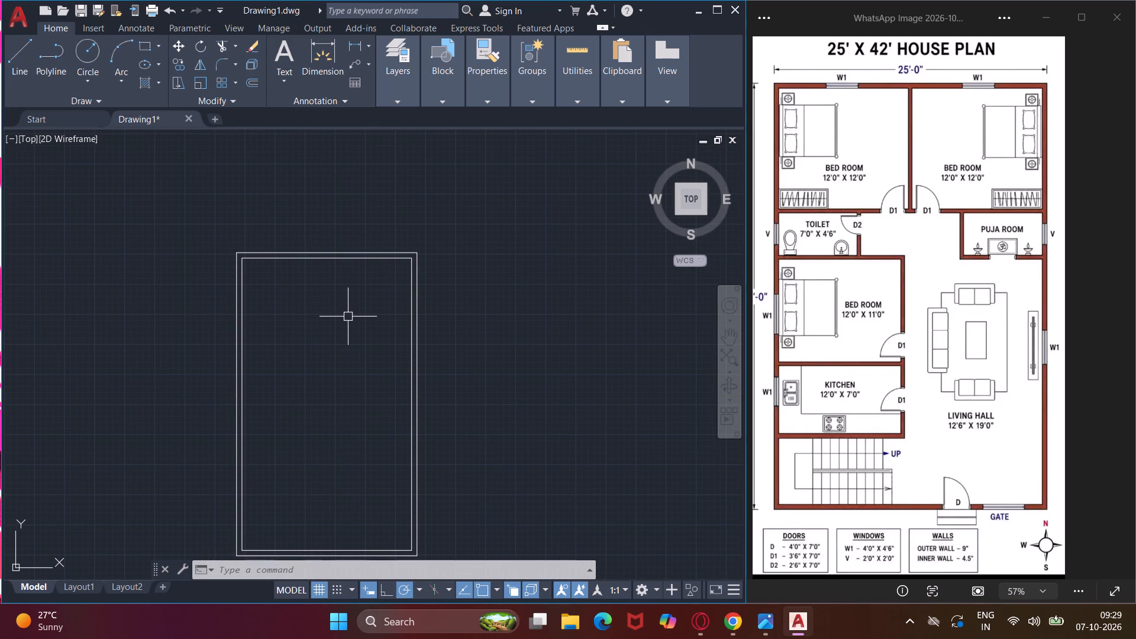
middle_drag(348, 317, 382, 268)
text(l)
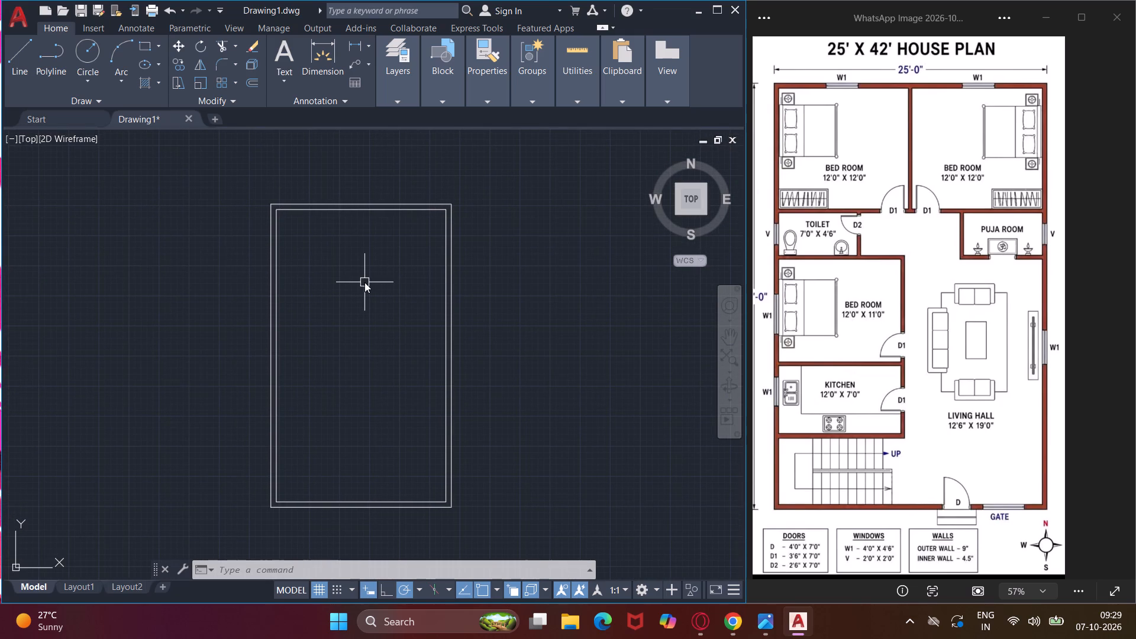
key(space)
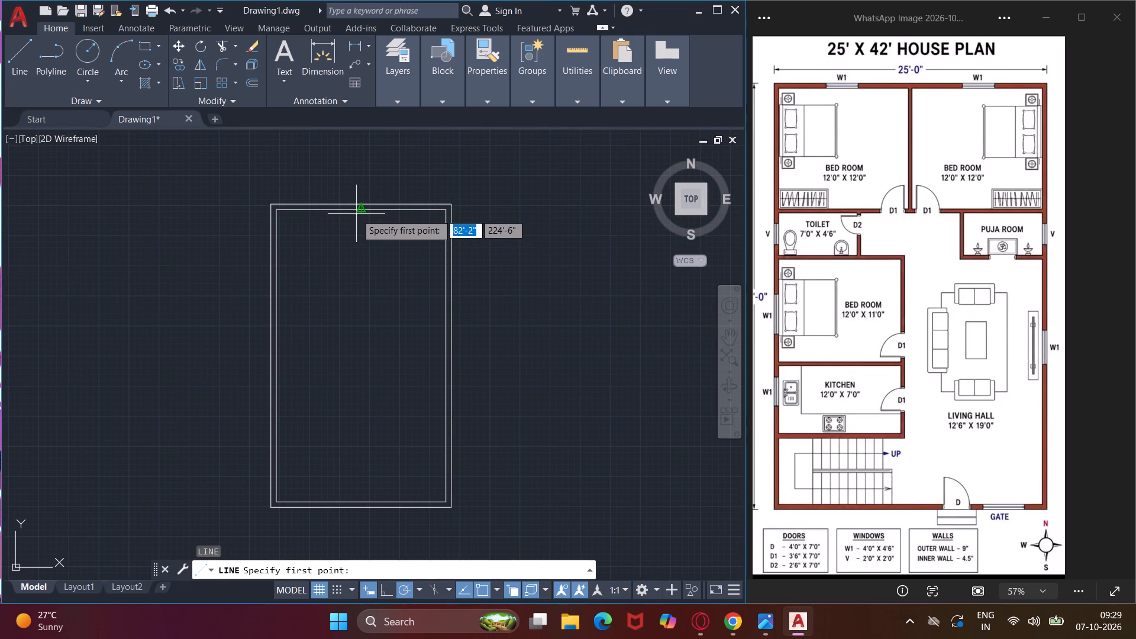
scroll(362, 211, up, 4)
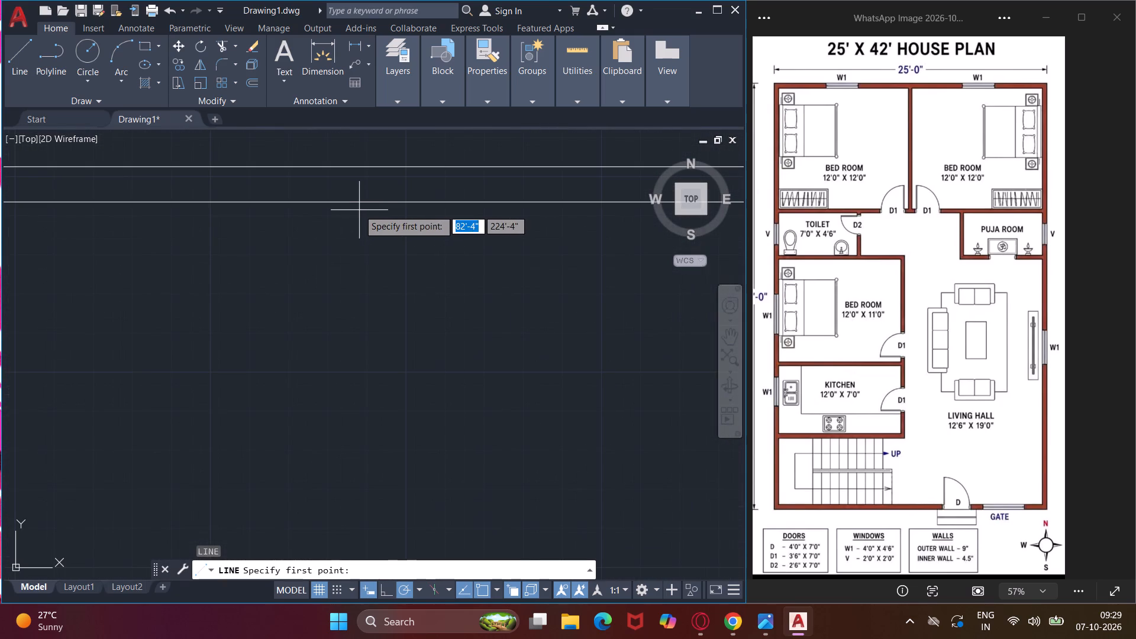
click(350, 200)
scroll(337, 234, down, 3)
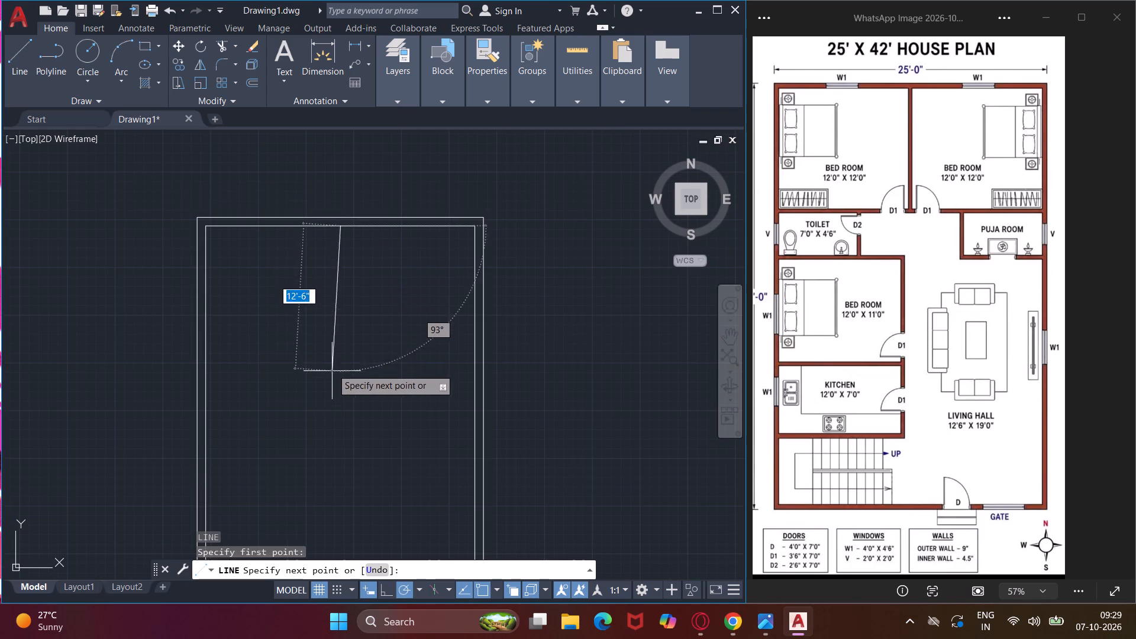
text(12')
key(Return)
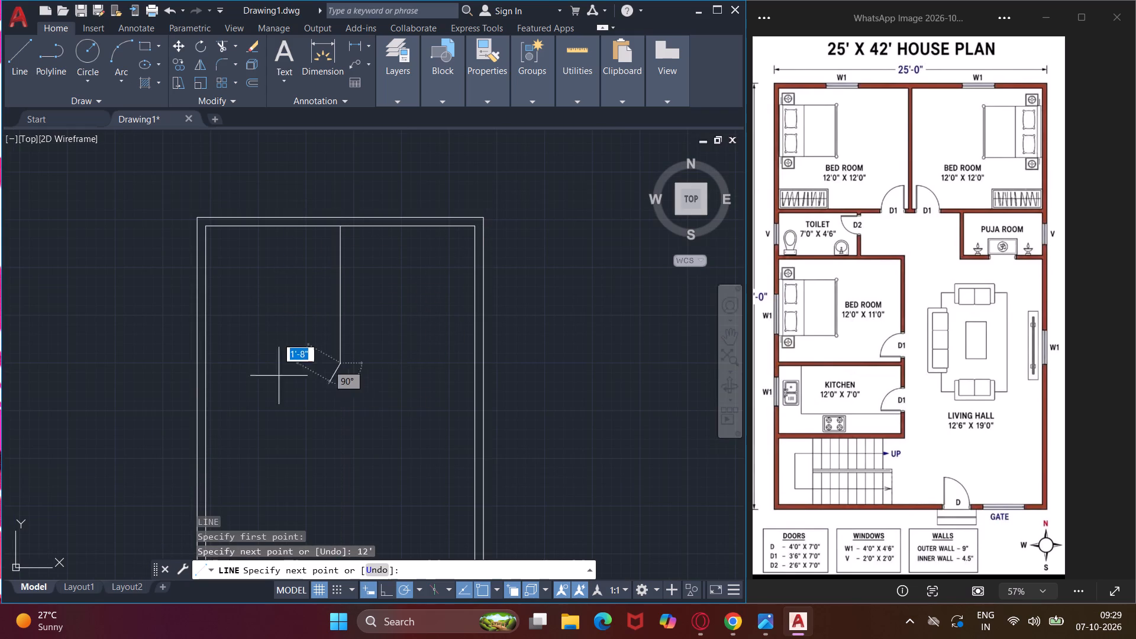
click(206, 363)
key(Escape)
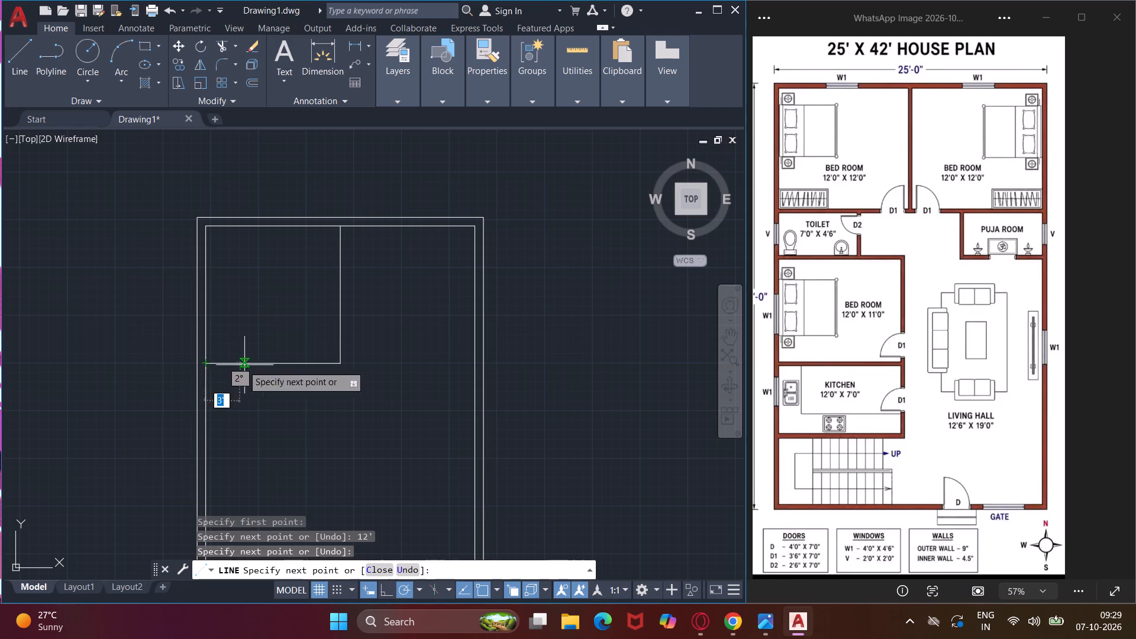
Draw a horizontal line from the bedroom partition's lower end to the inner right wall line.
key(l)
key(space)
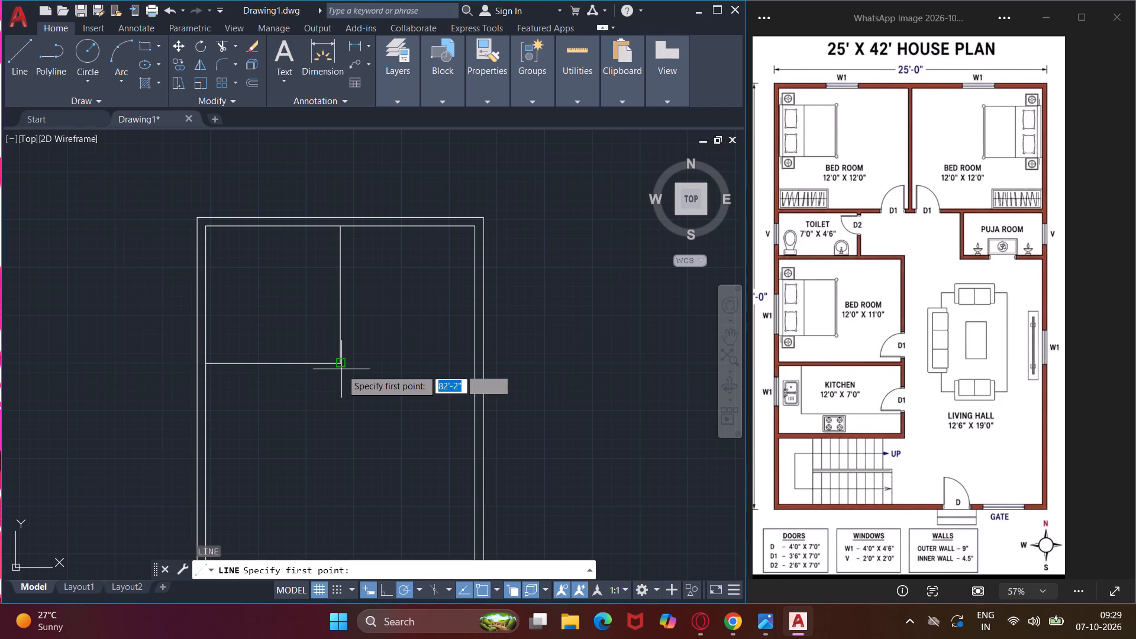
click(341, 363)
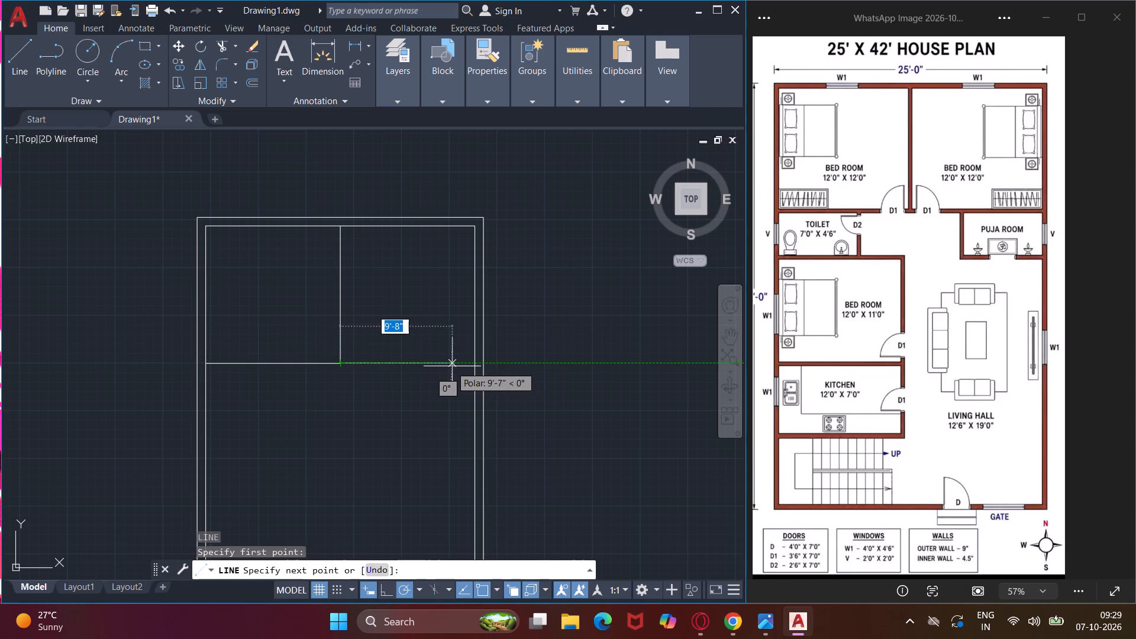
click(472, 363)
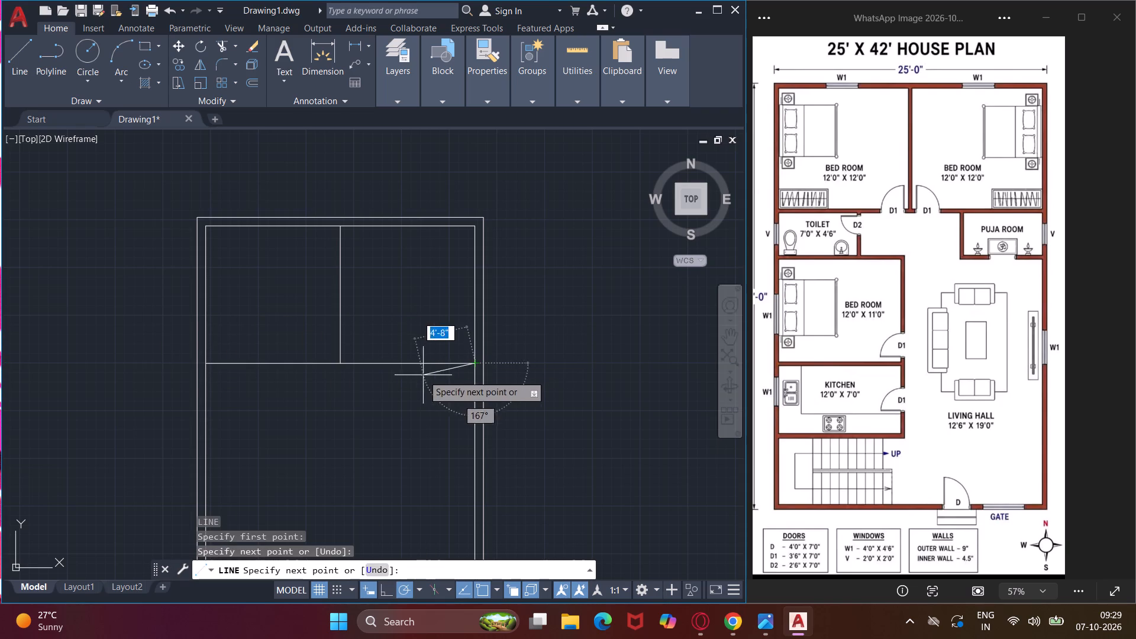
key(Escape)
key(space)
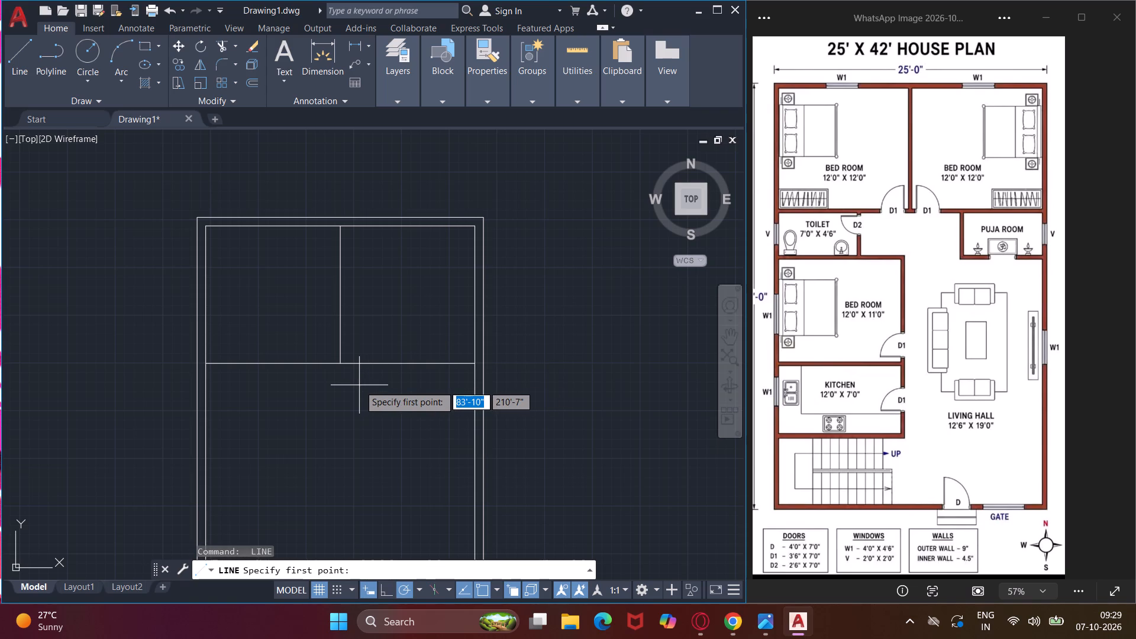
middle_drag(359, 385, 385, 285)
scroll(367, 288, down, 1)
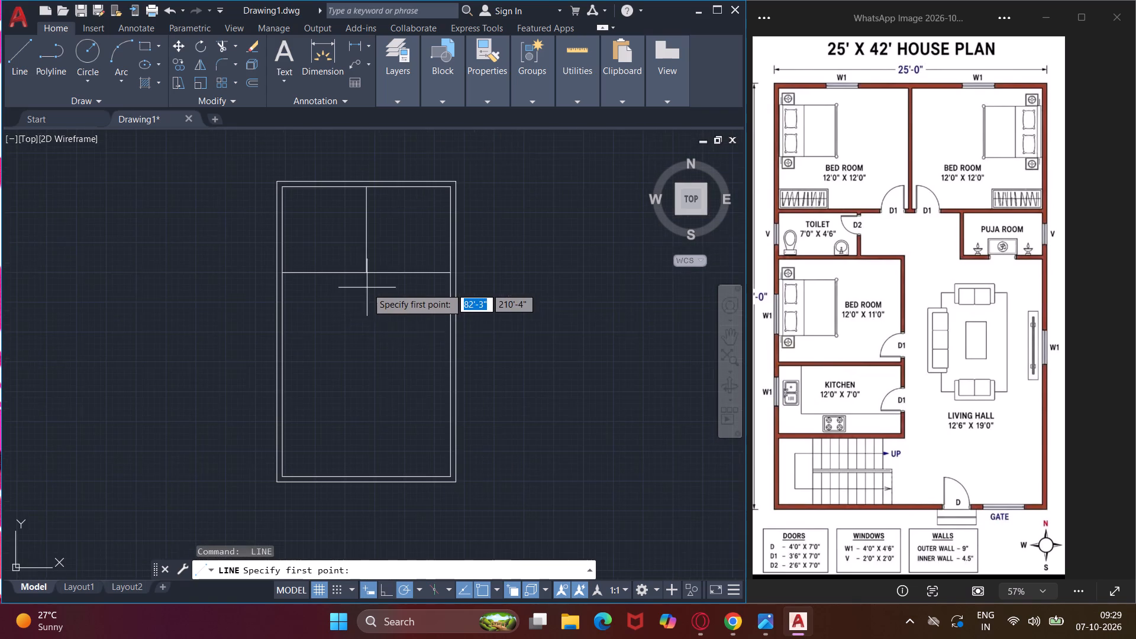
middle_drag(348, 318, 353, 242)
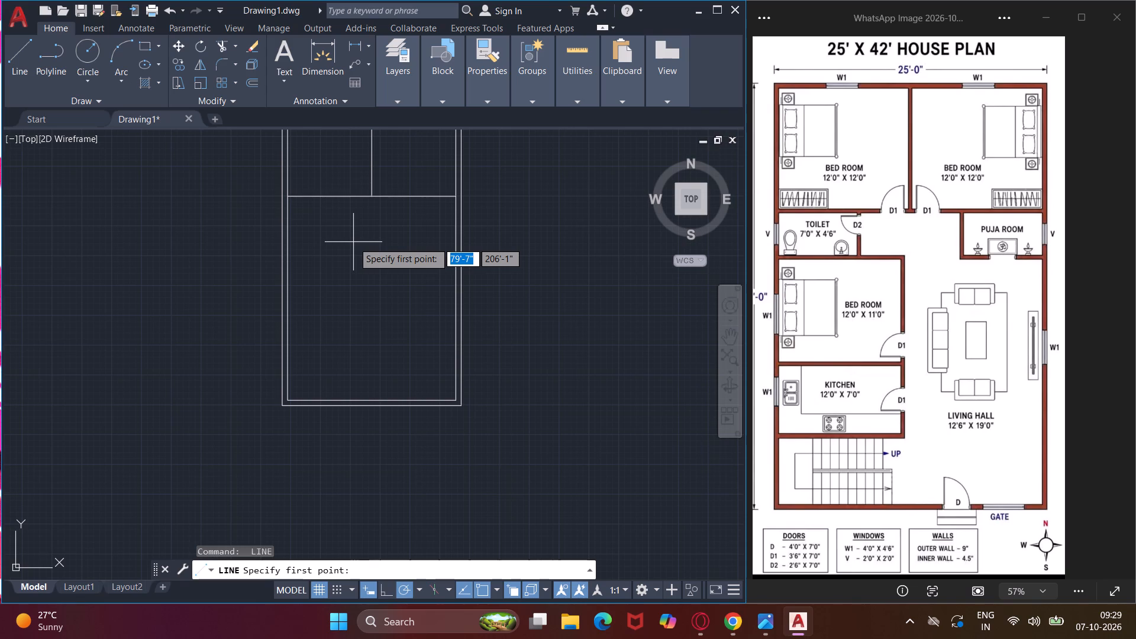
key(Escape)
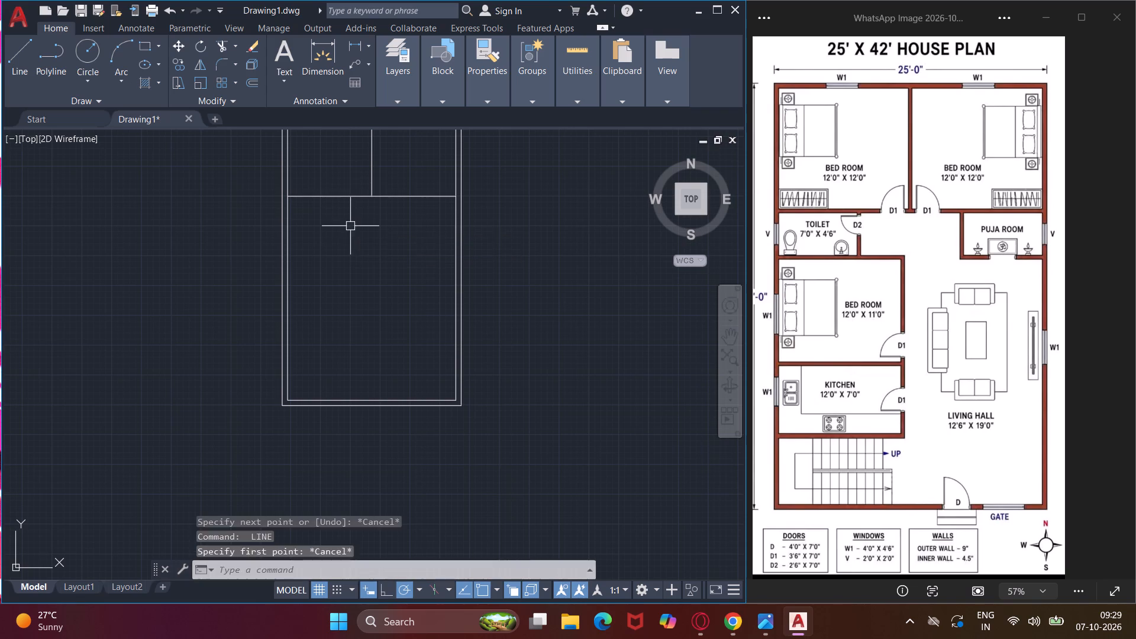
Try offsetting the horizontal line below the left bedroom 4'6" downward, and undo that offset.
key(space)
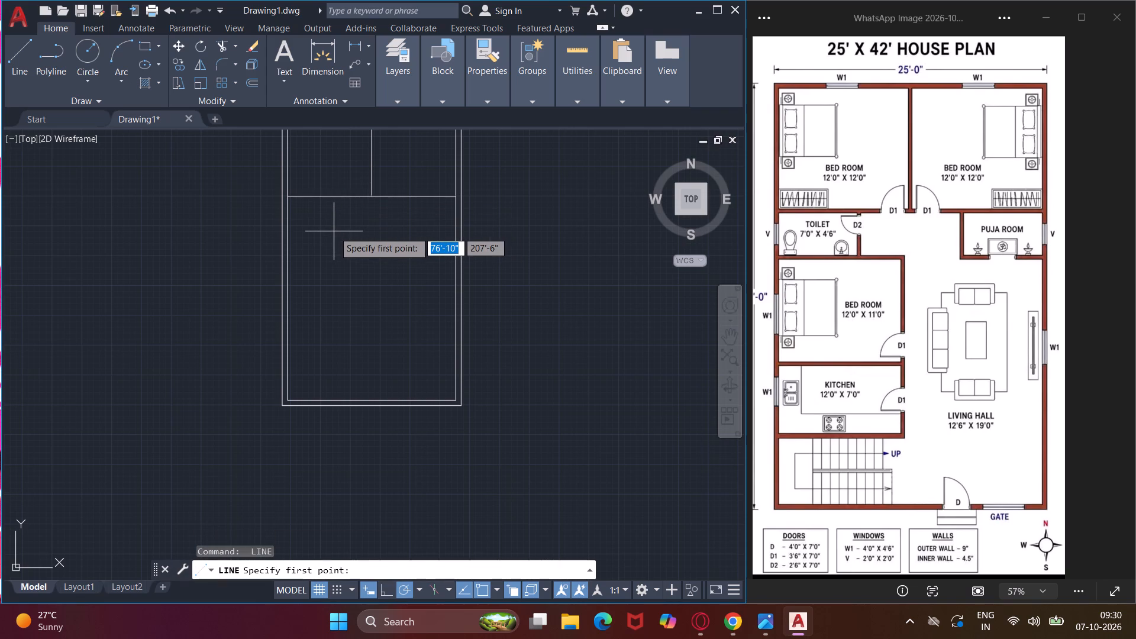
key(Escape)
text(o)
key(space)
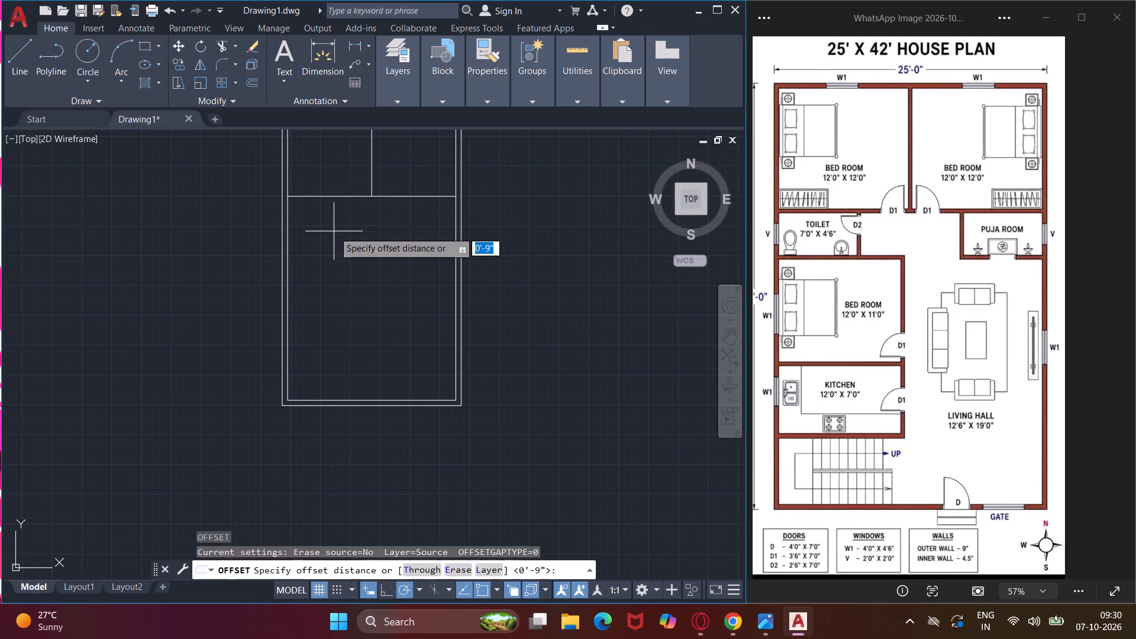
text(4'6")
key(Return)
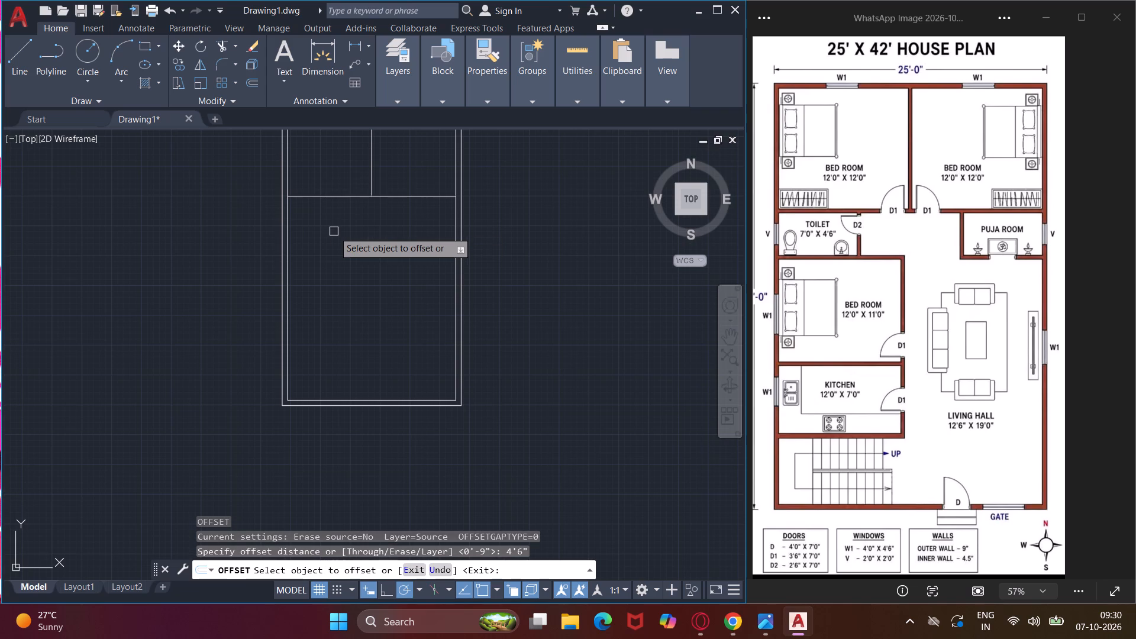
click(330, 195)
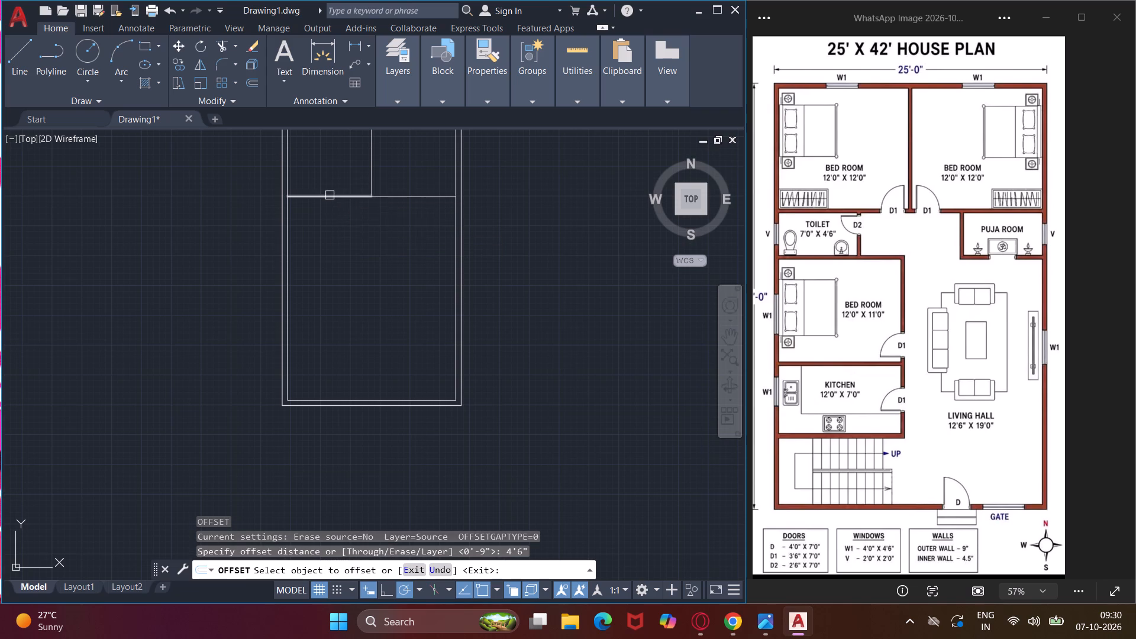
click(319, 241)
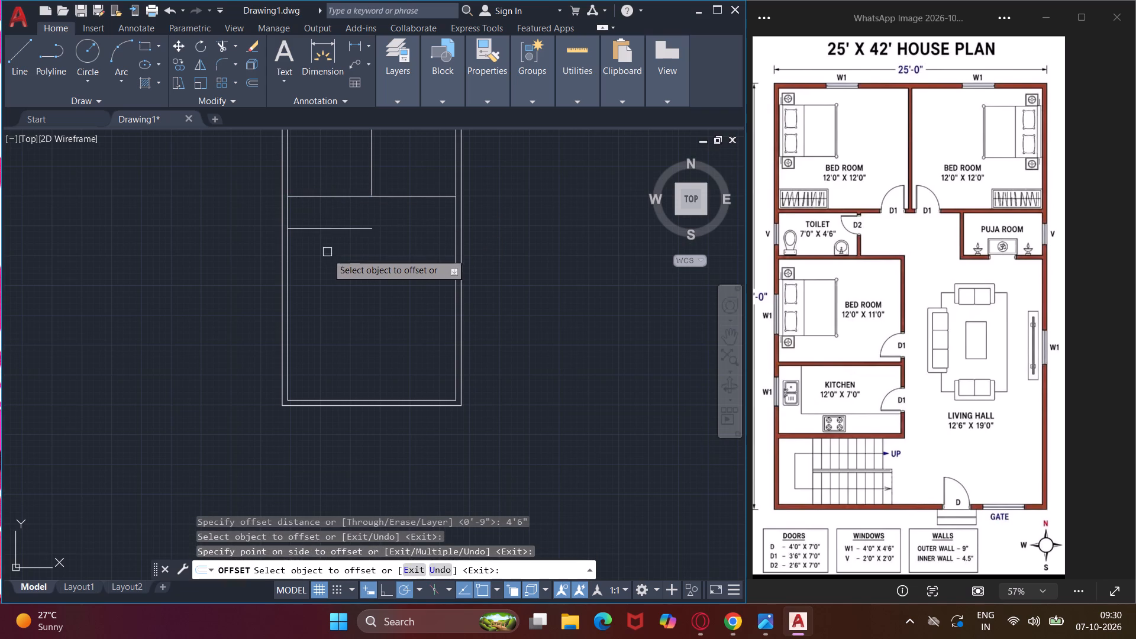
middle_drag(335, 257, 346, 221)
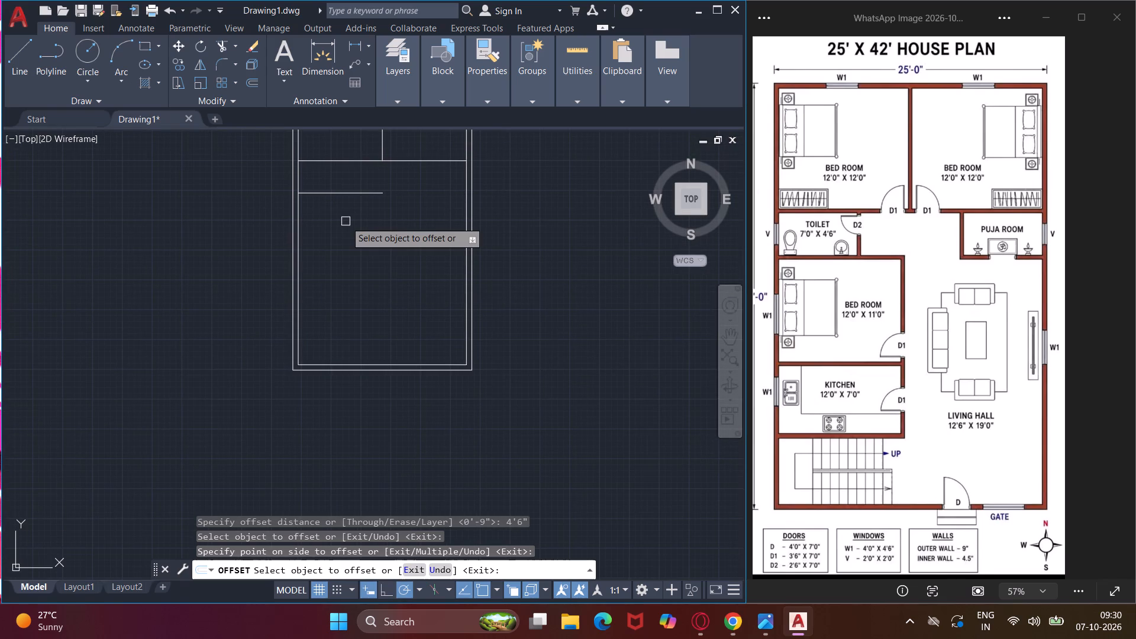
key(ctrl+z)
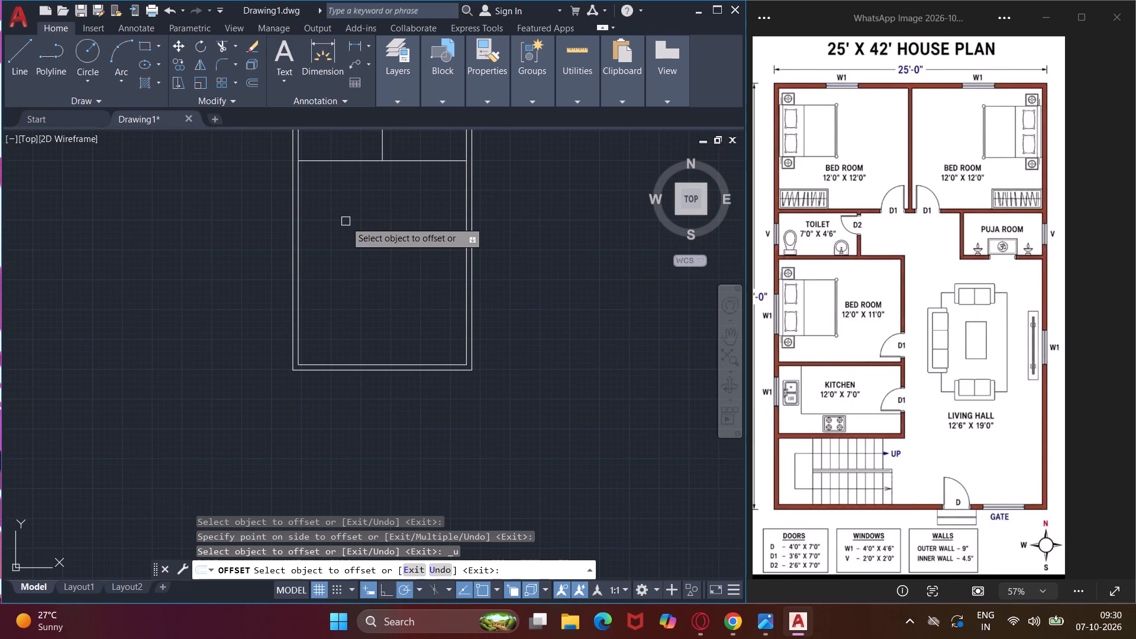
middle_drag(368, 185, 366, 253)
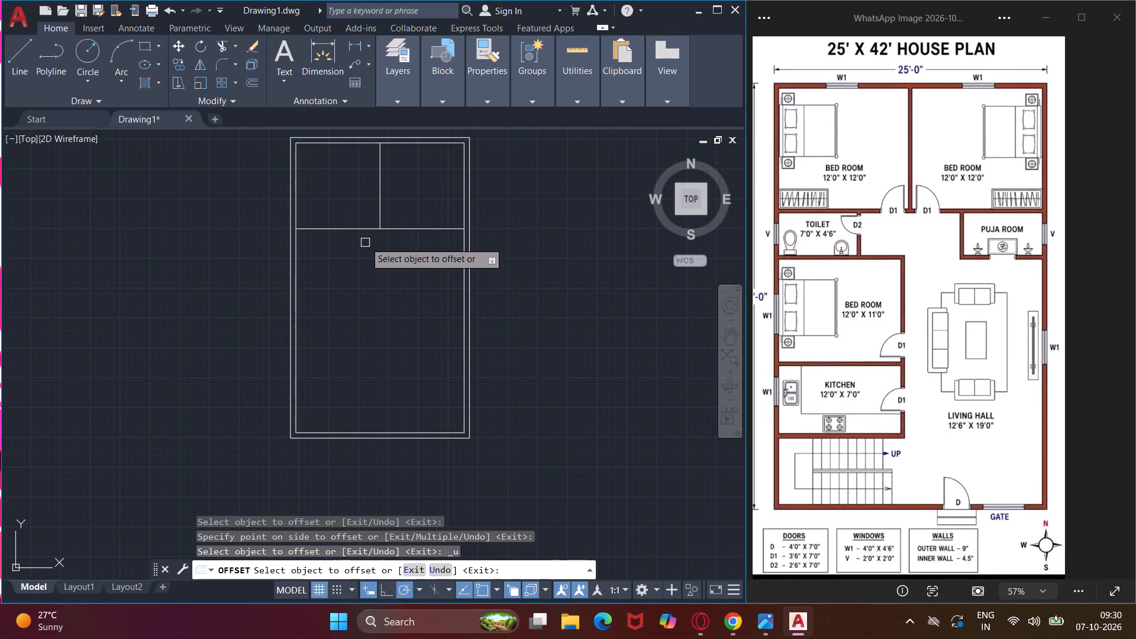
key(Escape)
Offset both horizontal lines below the two bedrooms 6" downward to give that cross wall its thickness.
text(o 6")
key(Return)
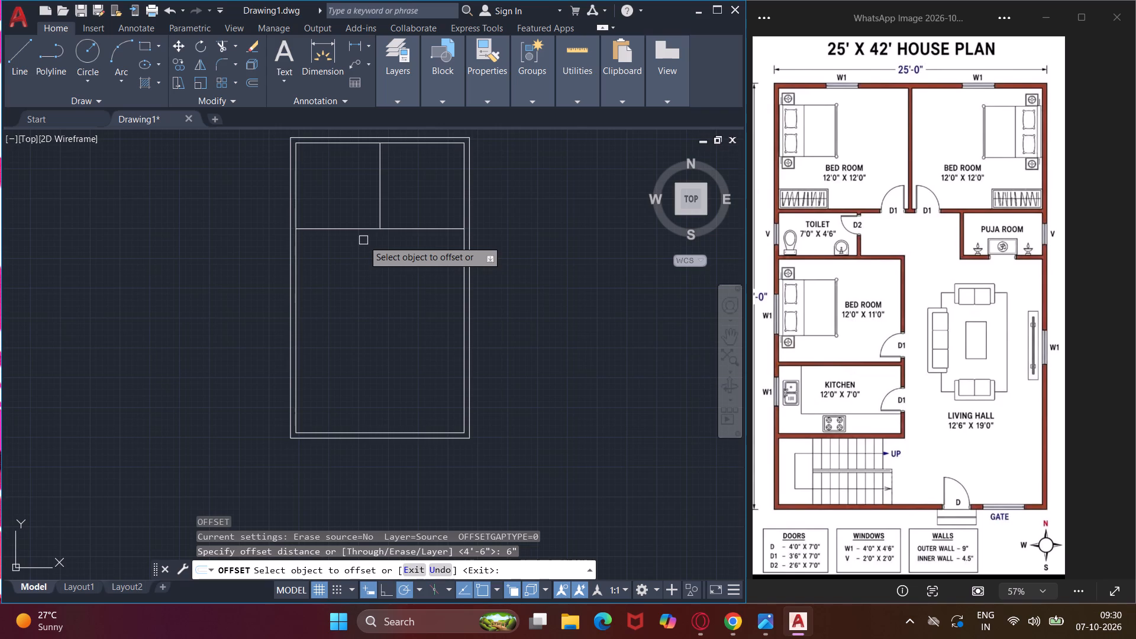
click(357, 231)
click(357, 252)
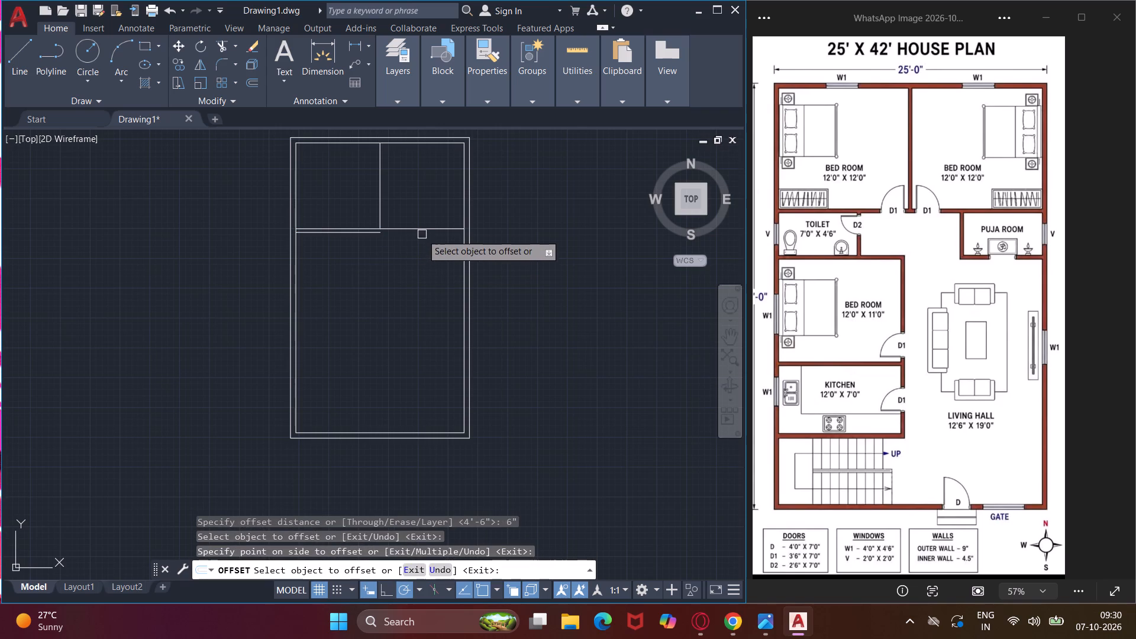
click(422, 232)
click(424, 262)
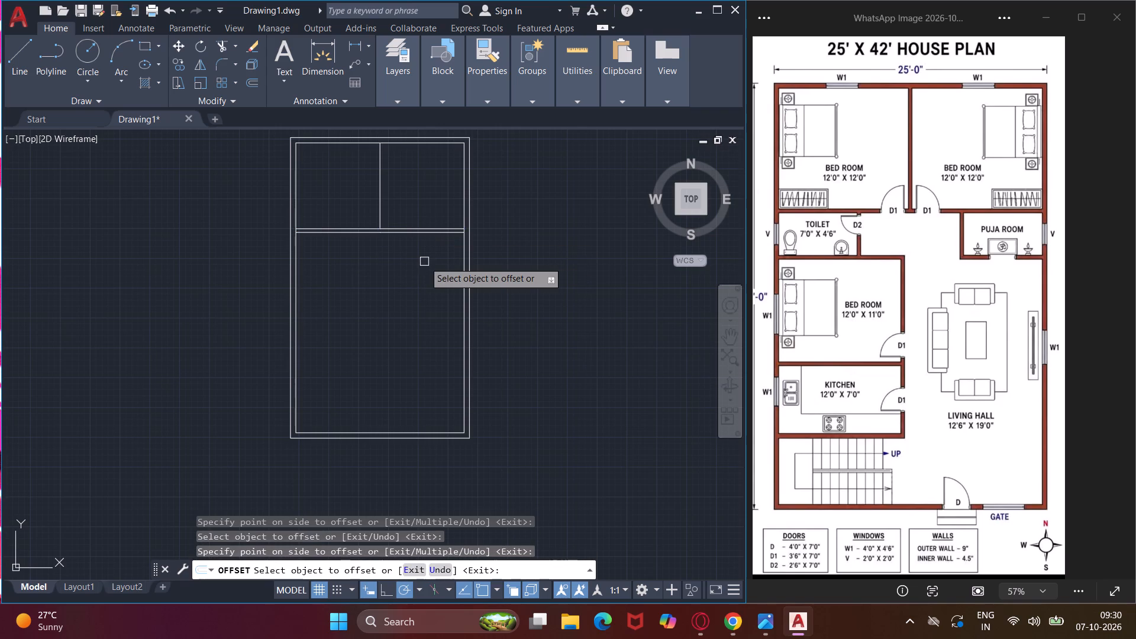
middle_drag(424, 262, 463, 288)
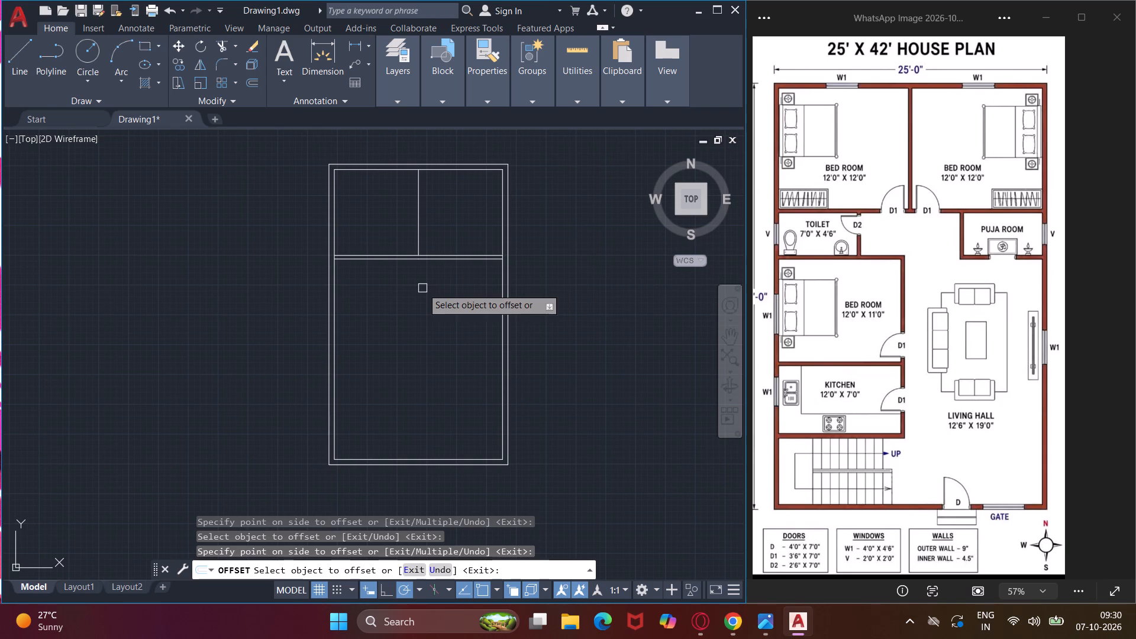
key(Escape)
Offset the left half of the cross wall's lower line 4'6" downward to mark the toilet's depth.
text(o)
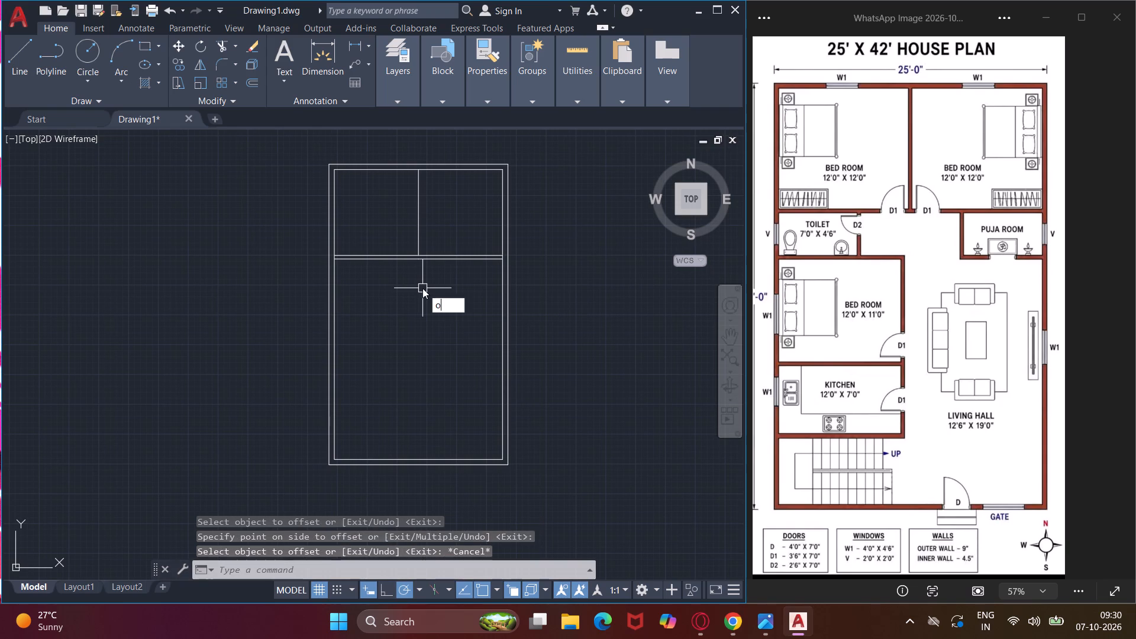
key(space)
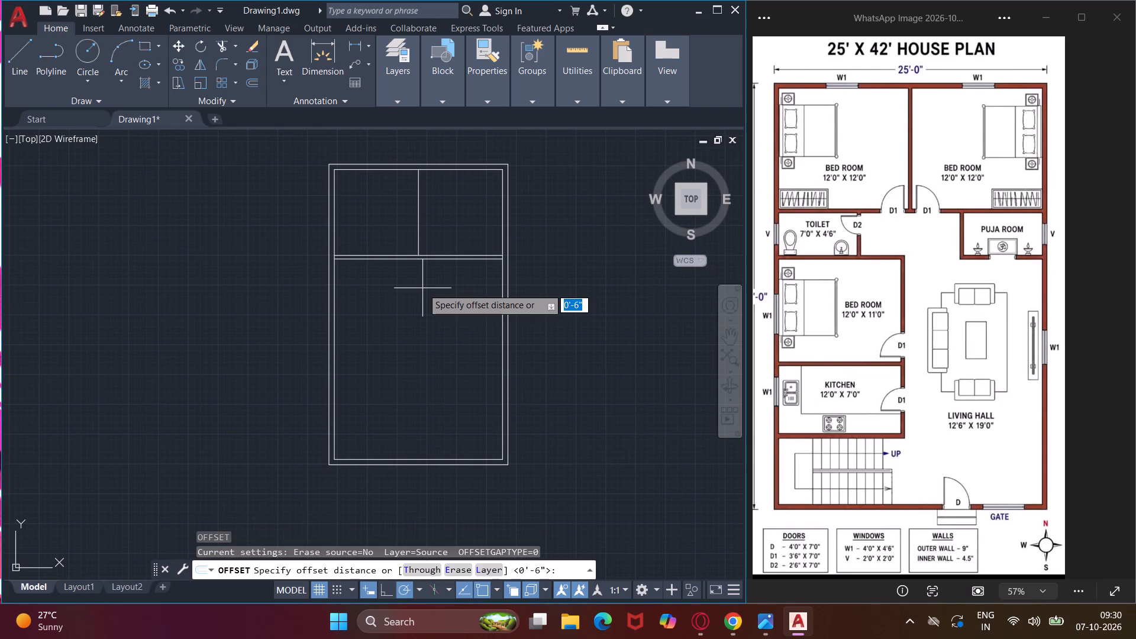
text(4')
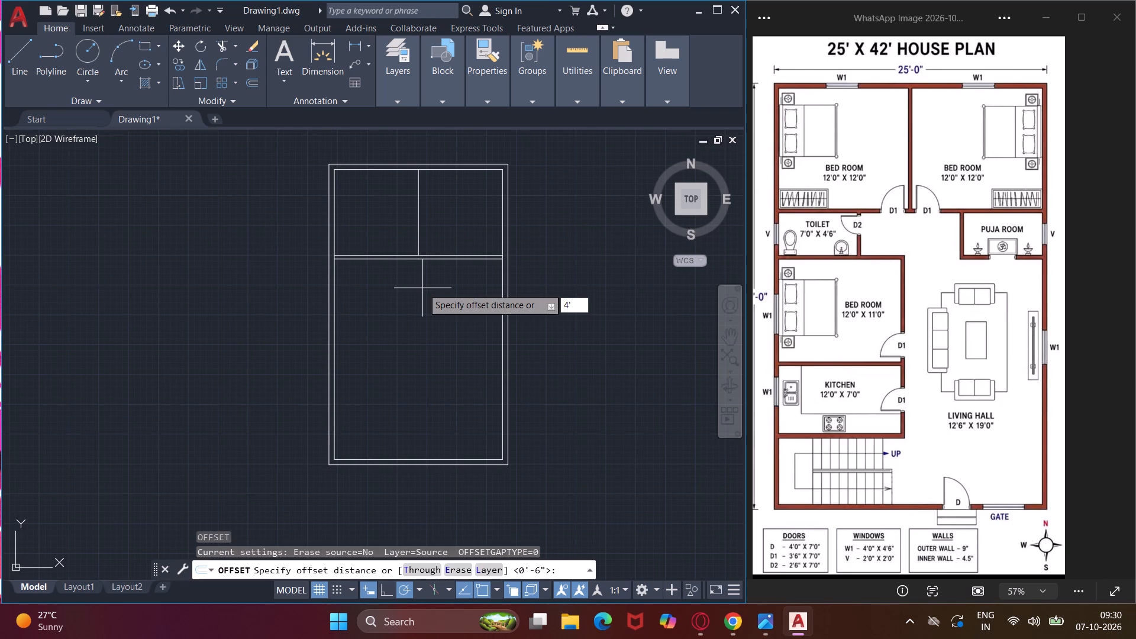
text(6")
key(Return)
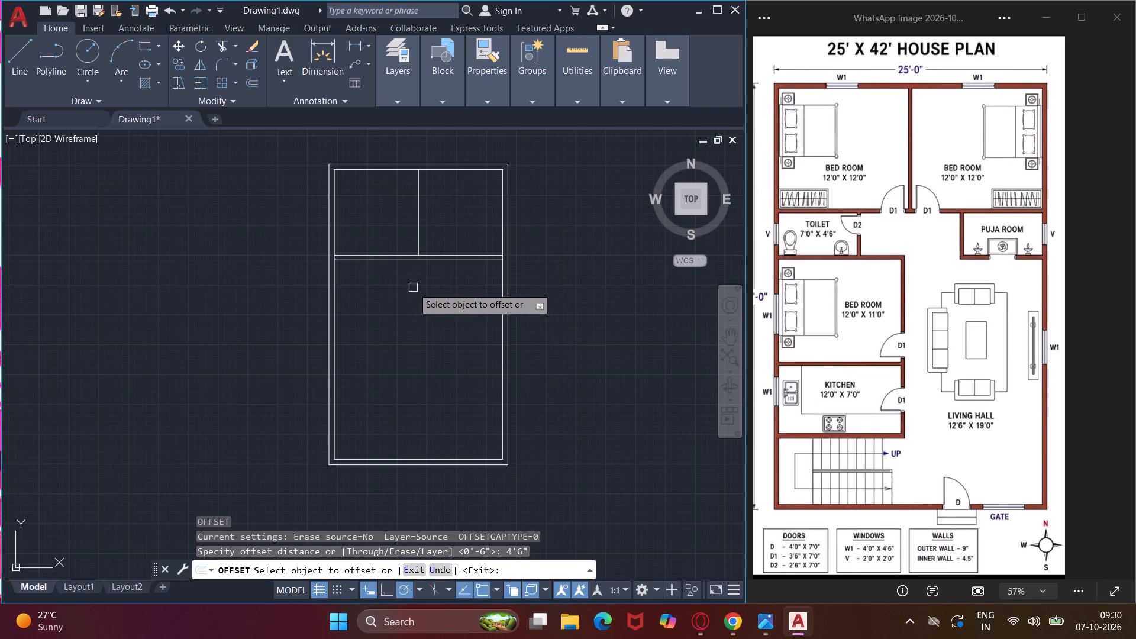
click(379, 262)
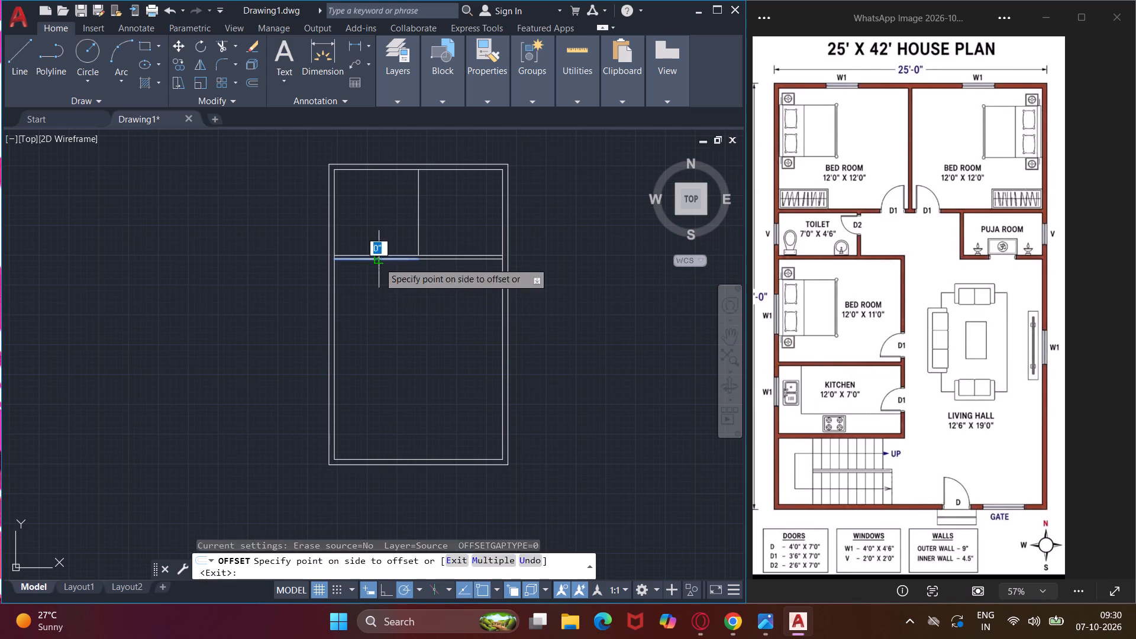
click(384, 315)
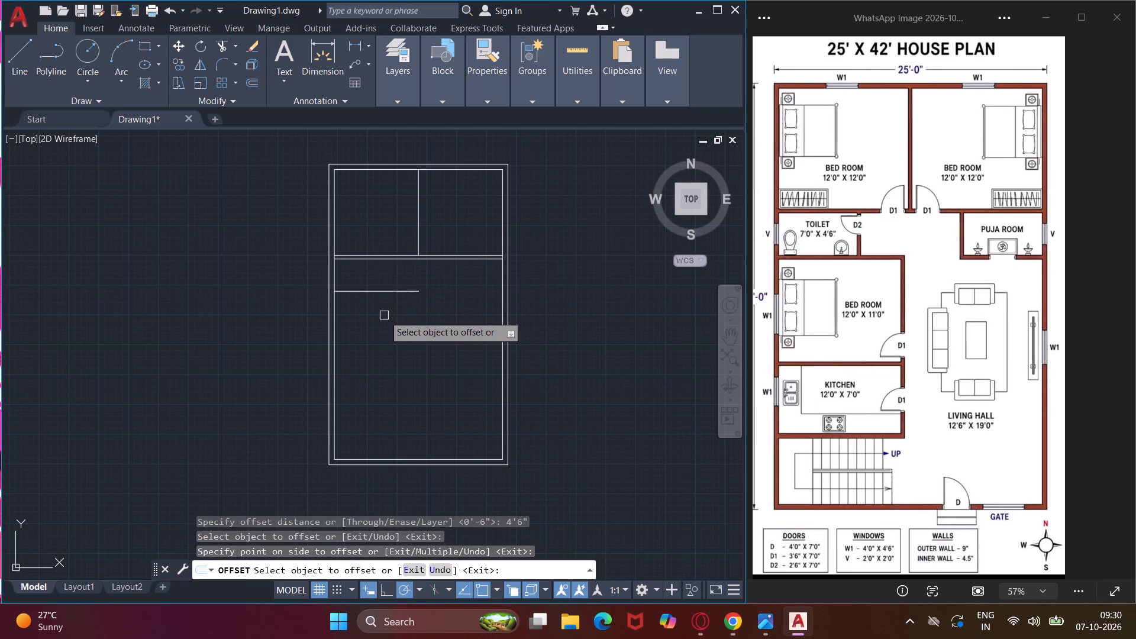
key(Escape)
Offset the line below the toilet 6" downward to form the wall between the toilet and the lower bedroom.
text(o)
key(space)
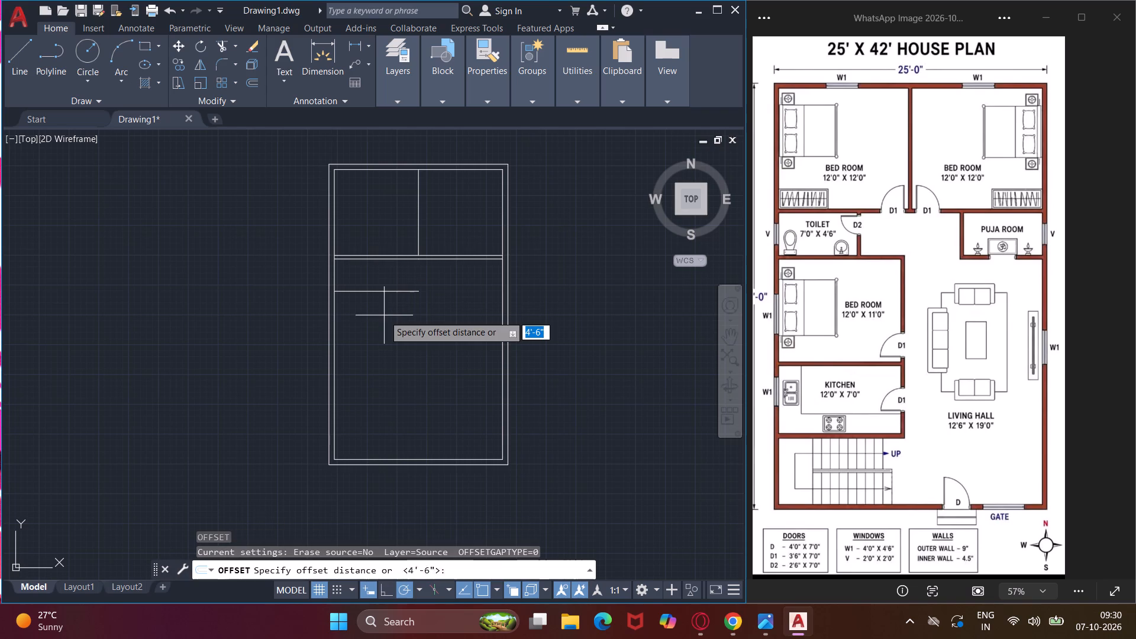
text(6")
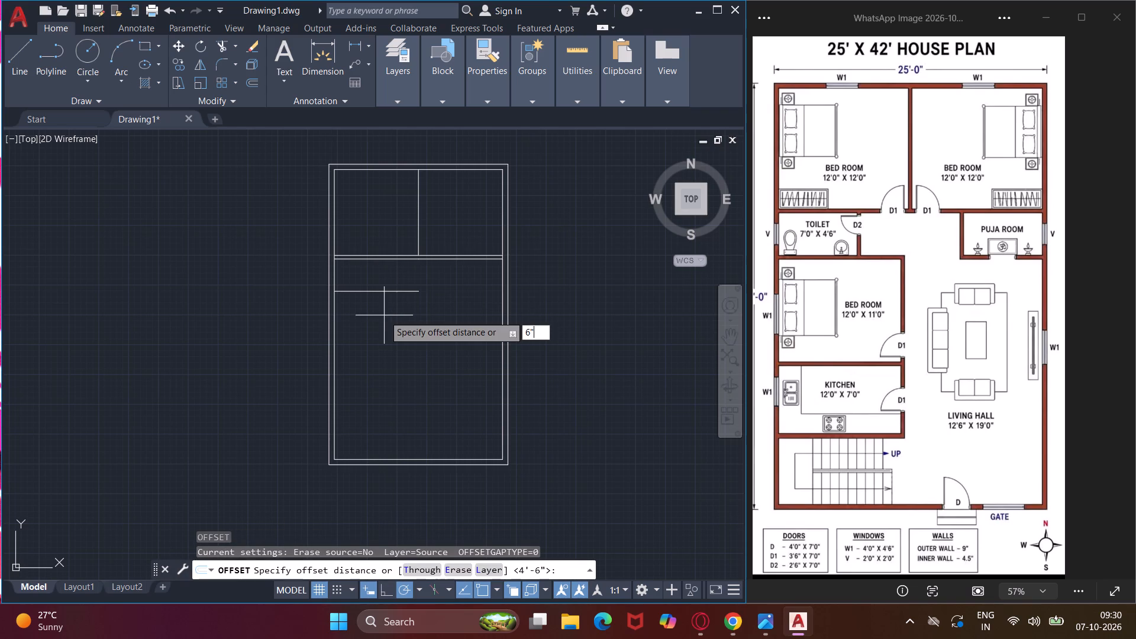
key(Return)
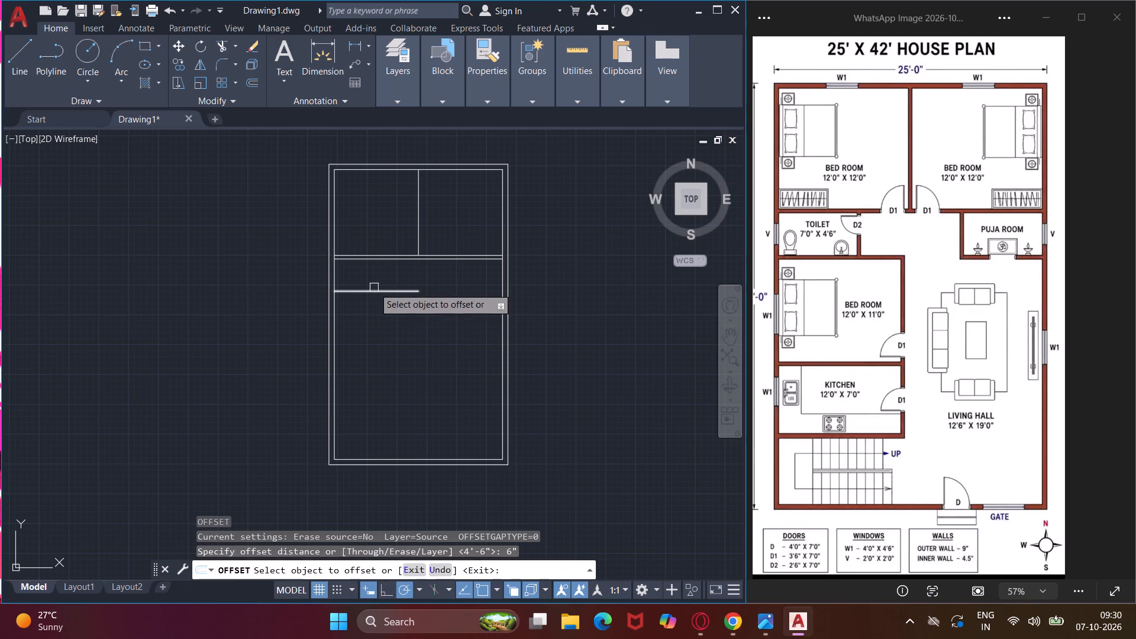
click(379, 293)
click(387, 314)
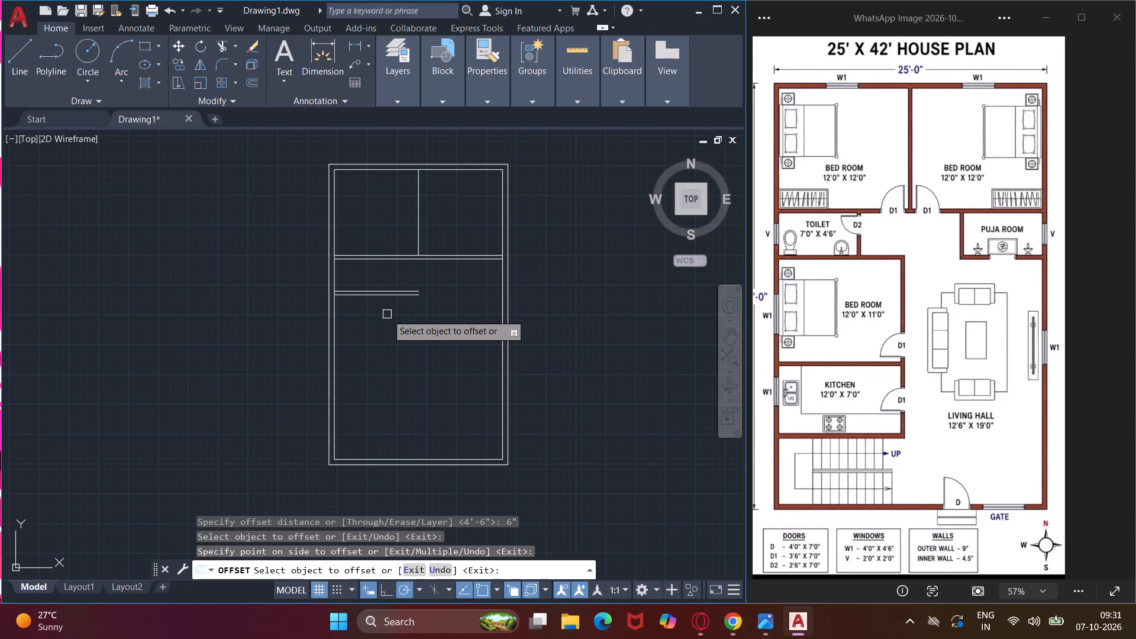
middle_drag(388, 304, 384, 265)
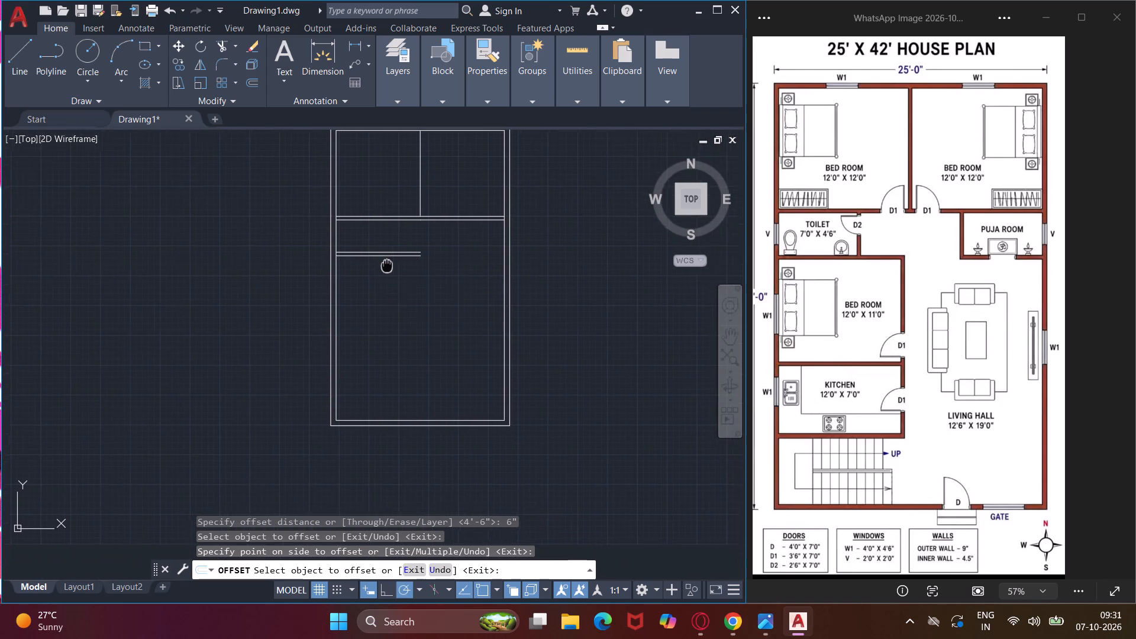
middle_drag(384, 265, 353, 280)
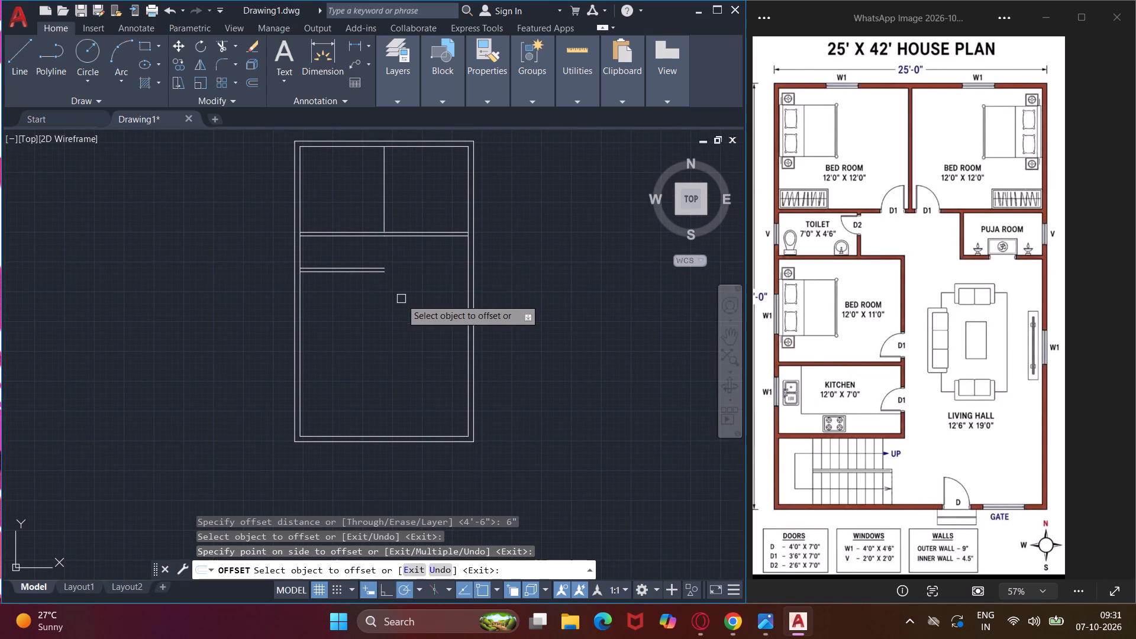
key(space)
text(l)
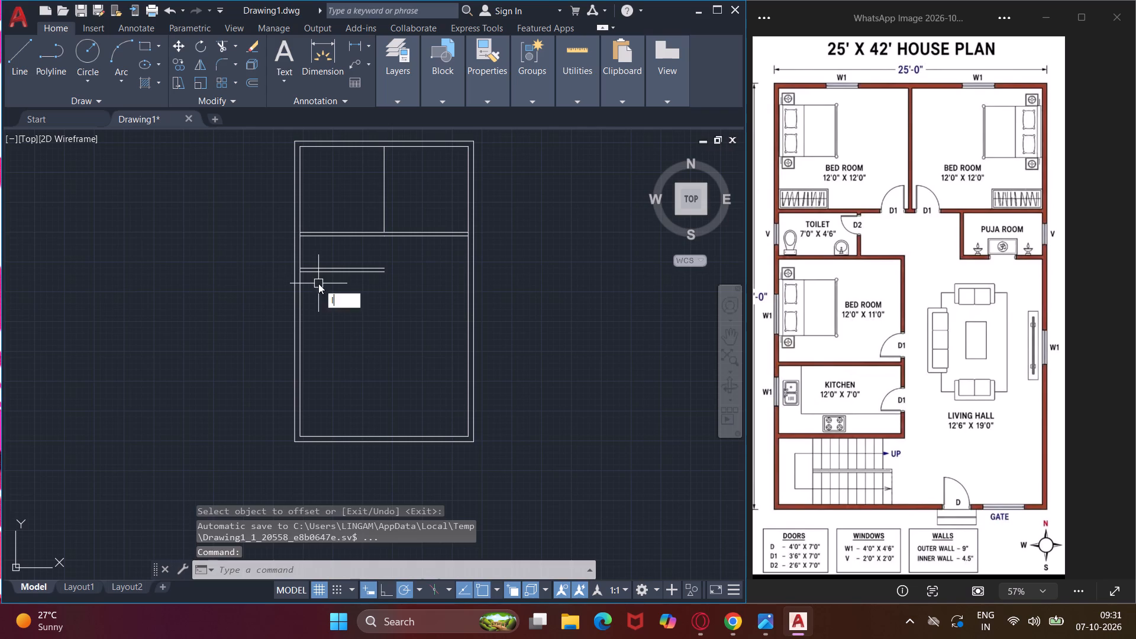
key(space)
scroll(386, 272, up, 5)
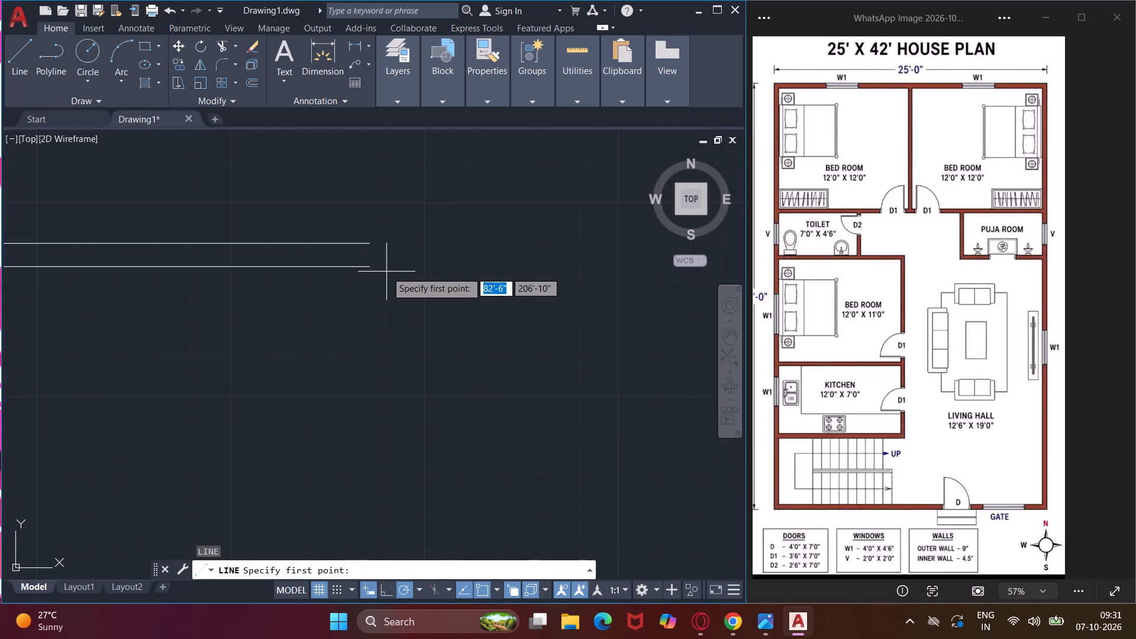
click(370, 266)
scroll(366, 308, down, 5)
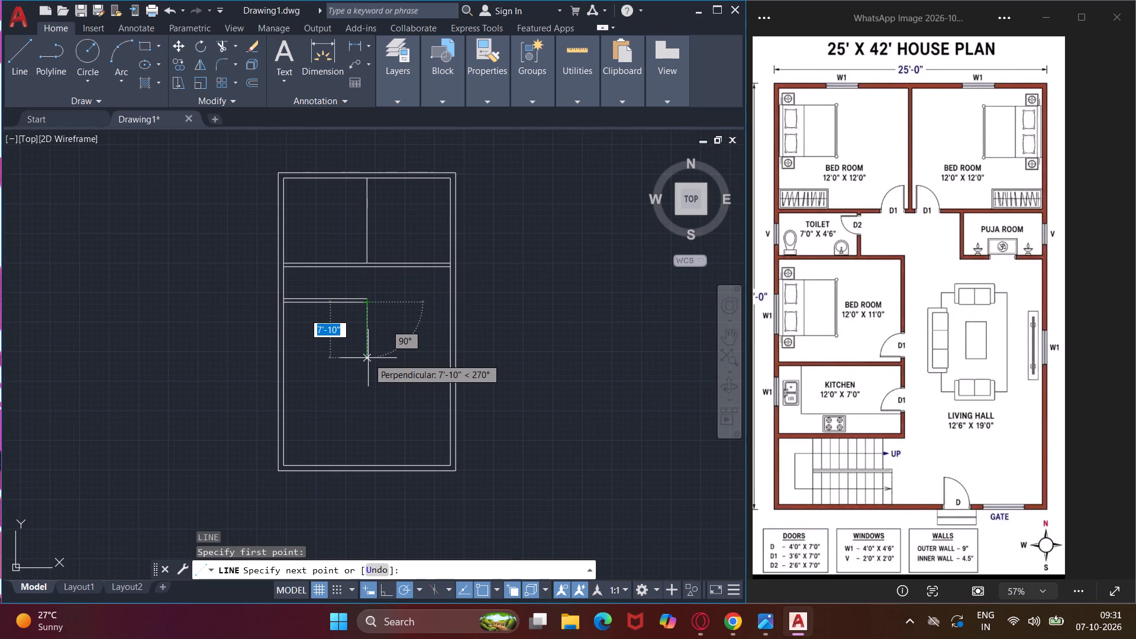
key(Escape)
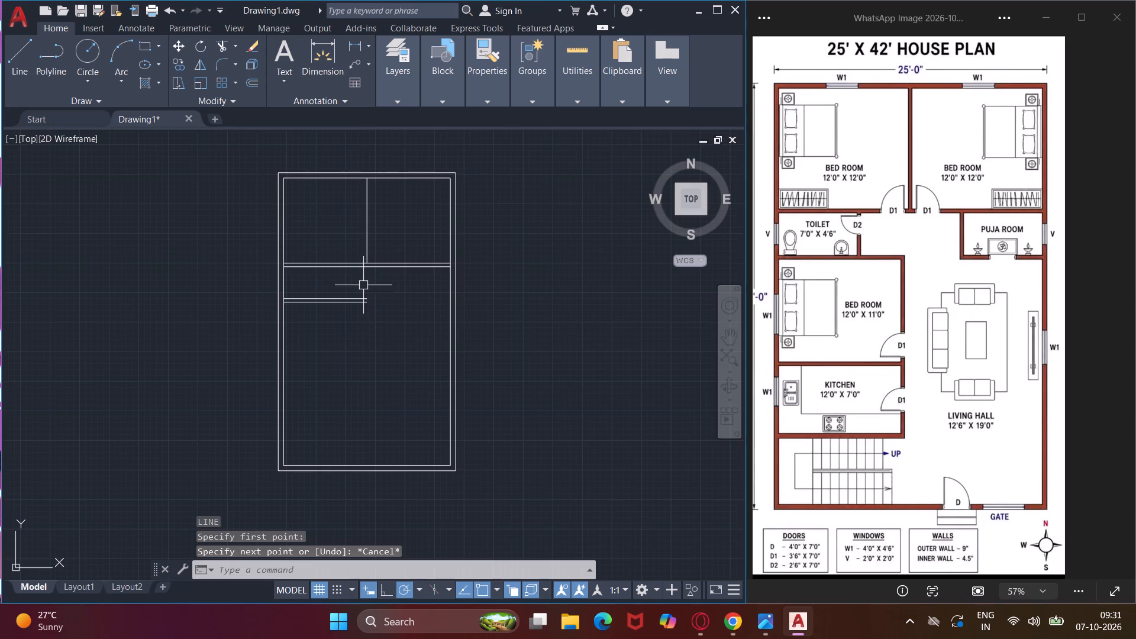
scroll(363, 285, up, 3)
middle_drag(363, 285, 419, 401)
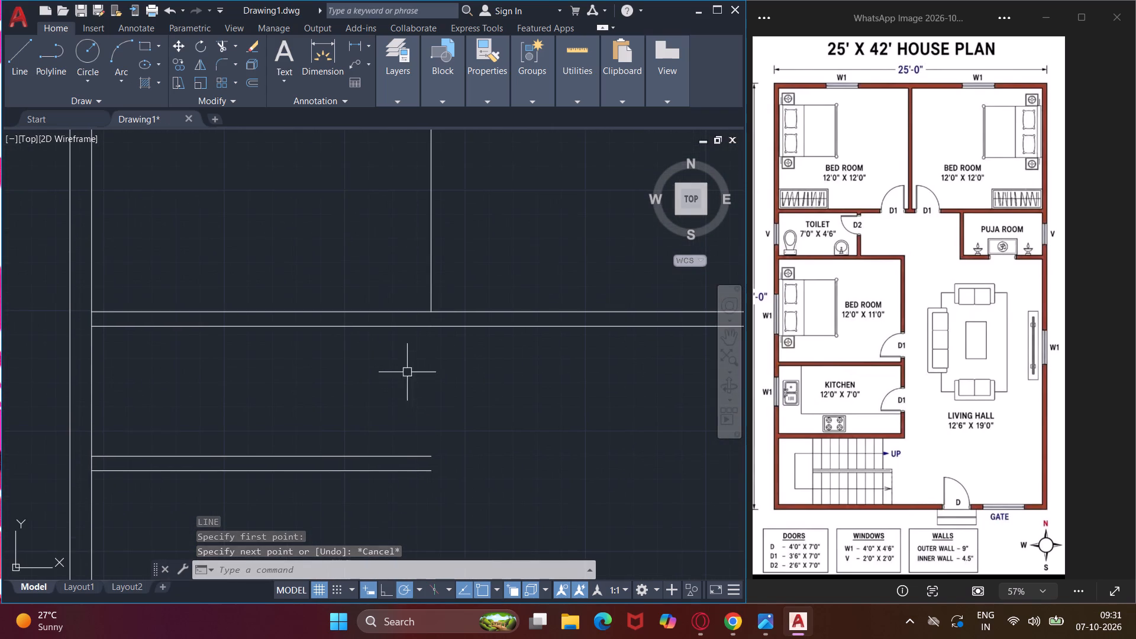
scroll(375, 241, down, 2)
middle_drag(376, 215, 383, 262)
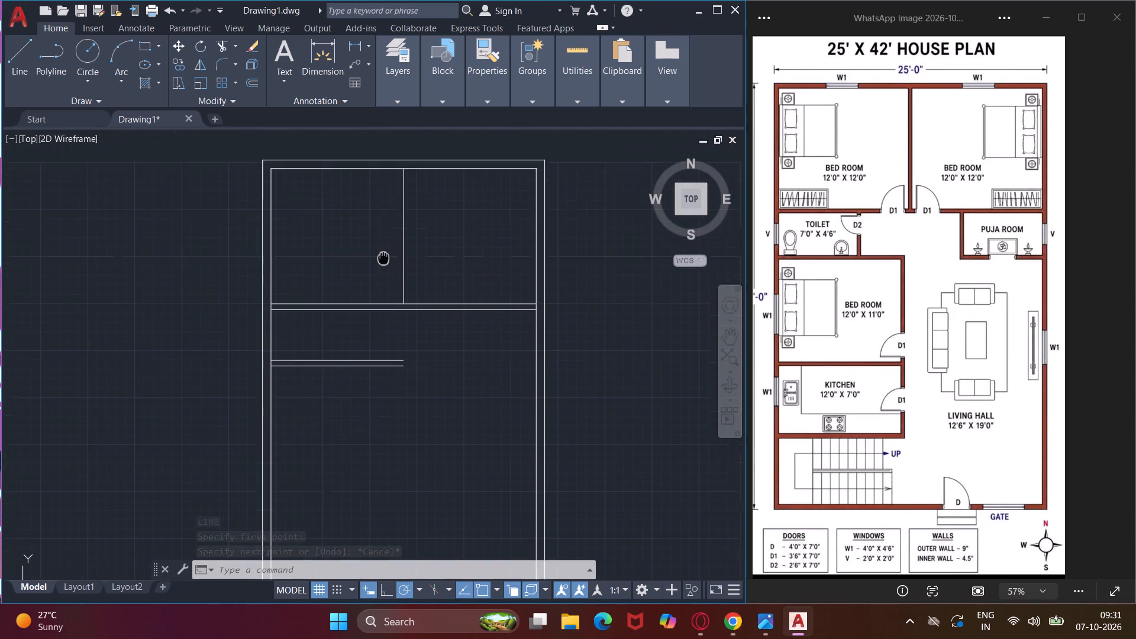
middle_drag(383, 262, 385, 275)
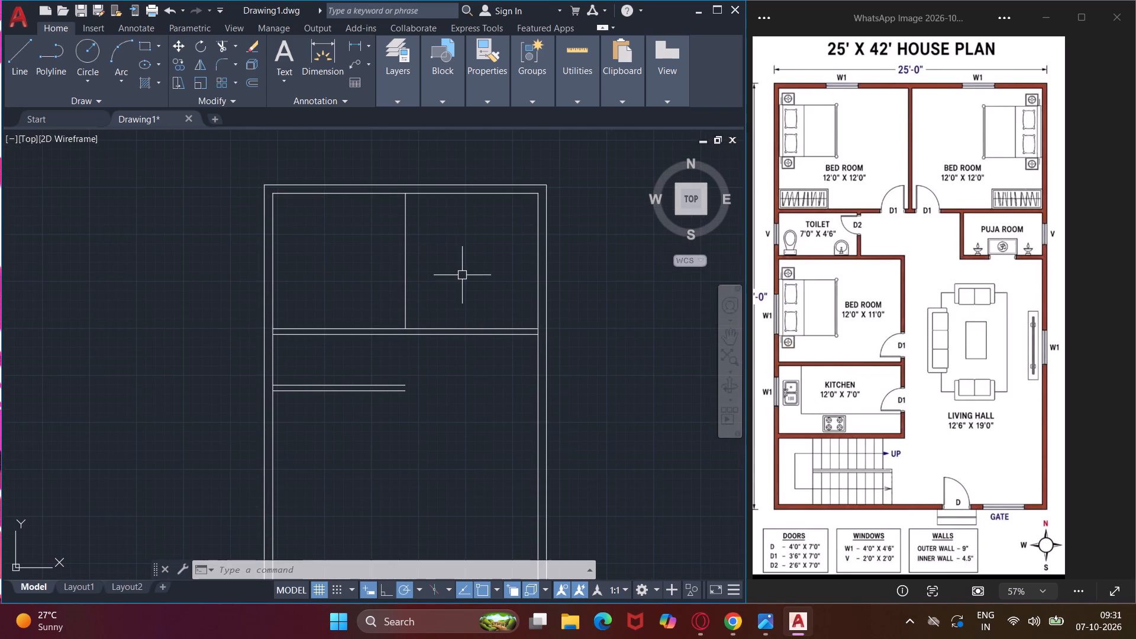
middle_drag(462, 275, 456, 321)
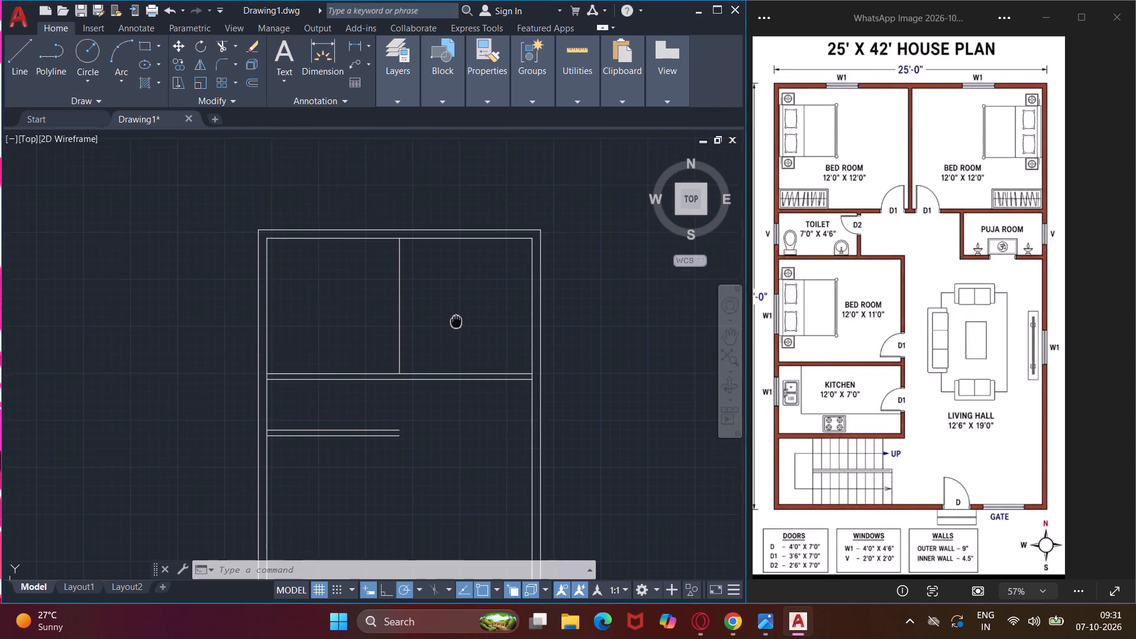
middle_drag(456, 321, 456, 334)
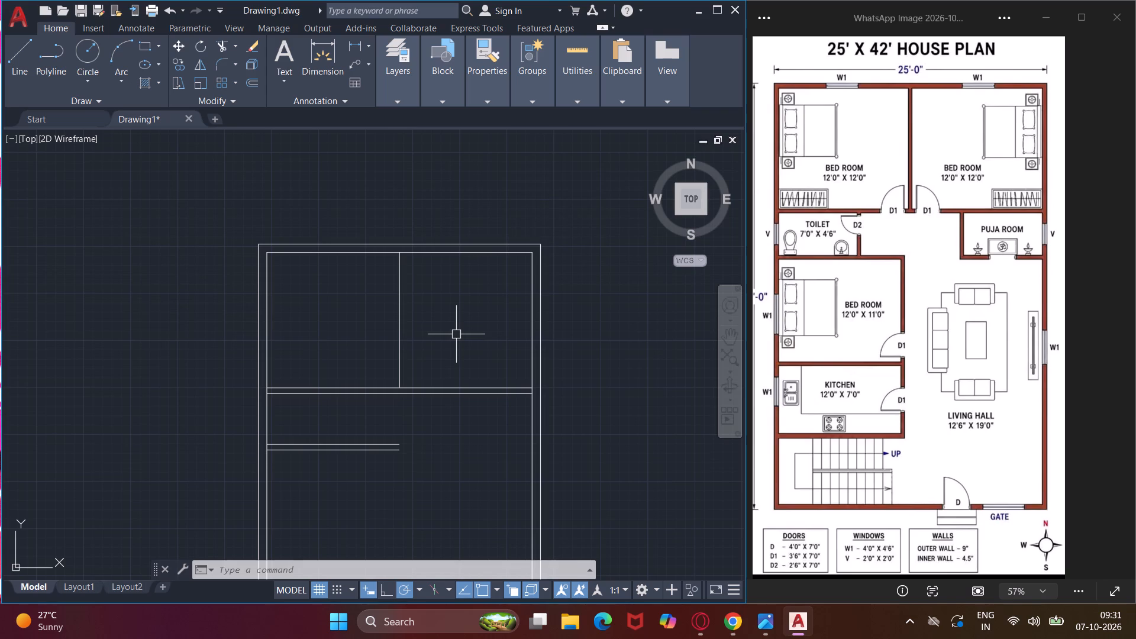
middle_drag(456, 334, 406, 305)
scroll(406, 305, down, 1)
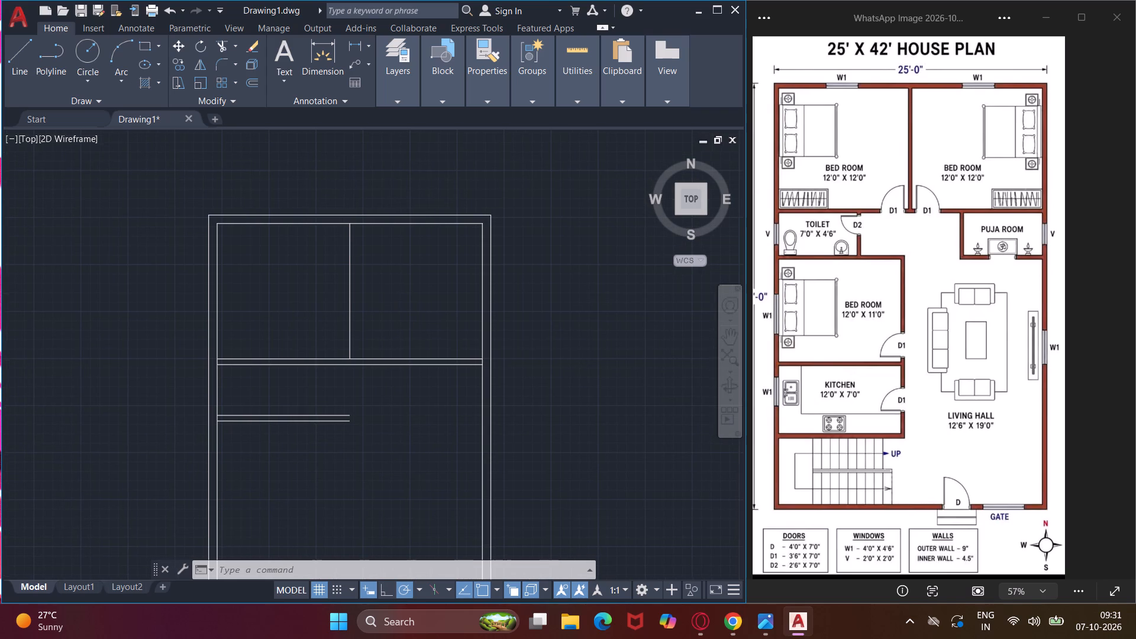
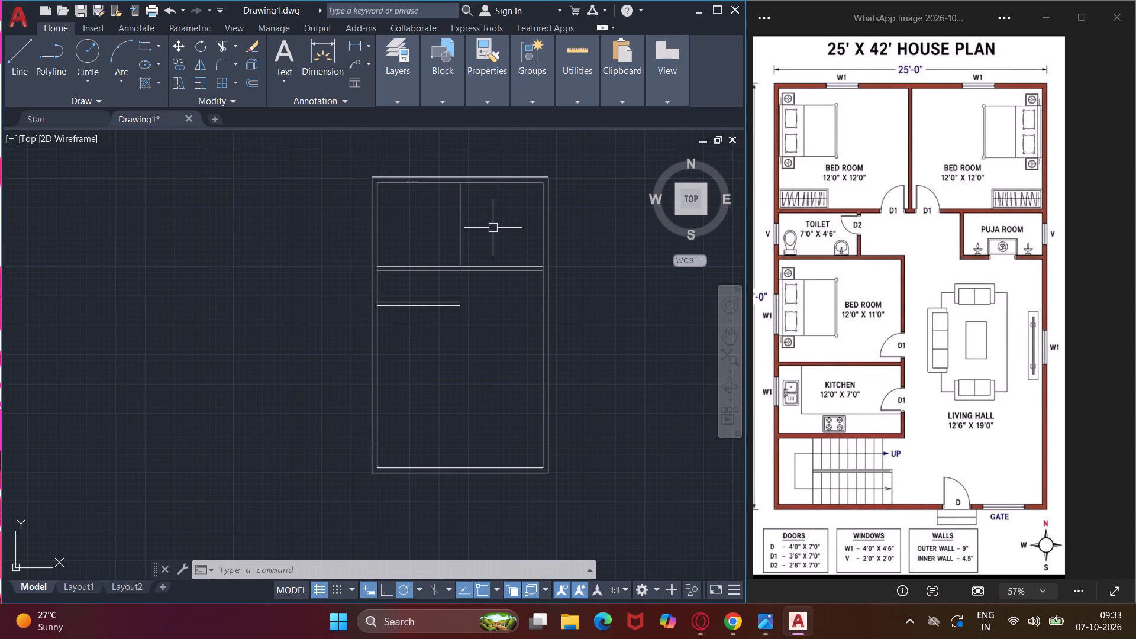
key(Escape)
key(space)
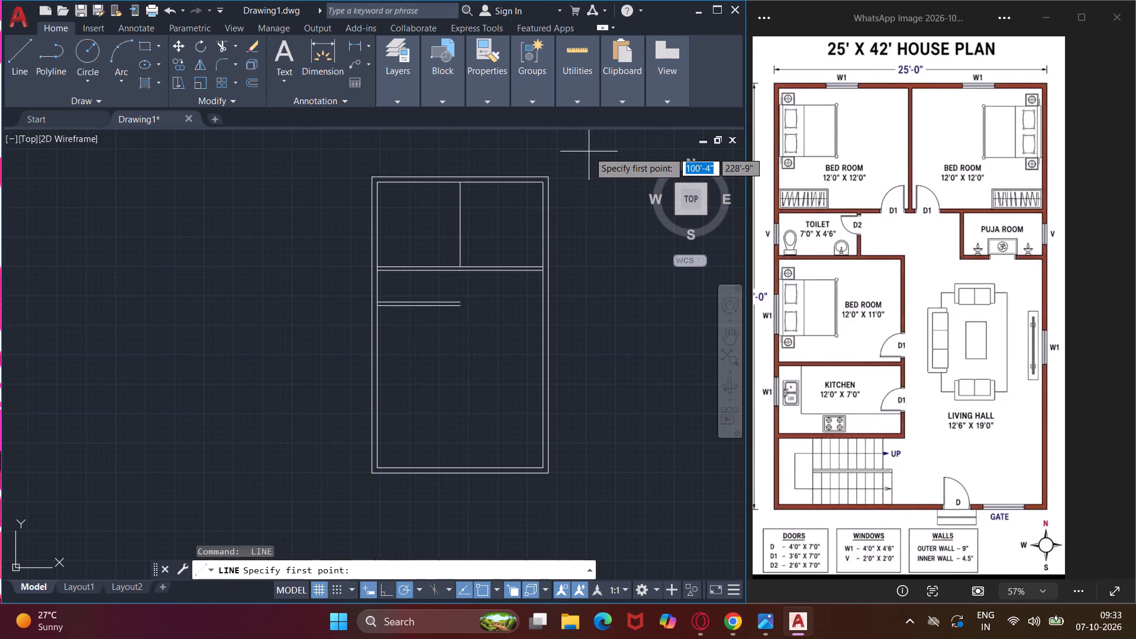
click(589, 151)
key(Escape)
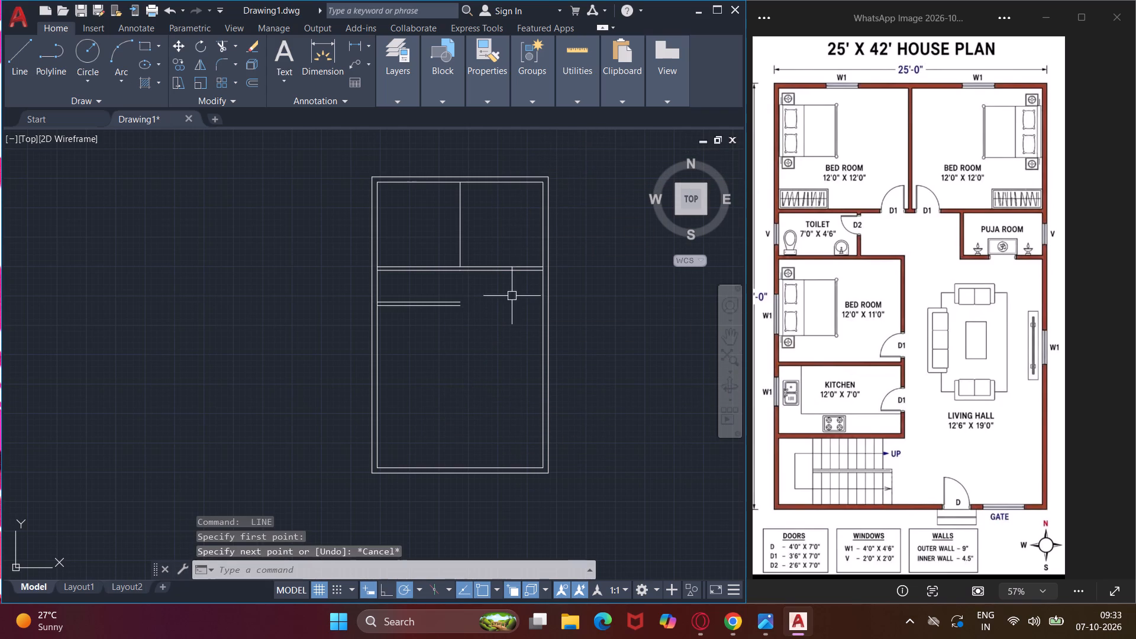
Delete the entire floor plan drawn so far, including the outer walls and all interior partition lines.
click(593, 155)
click(331, 481)
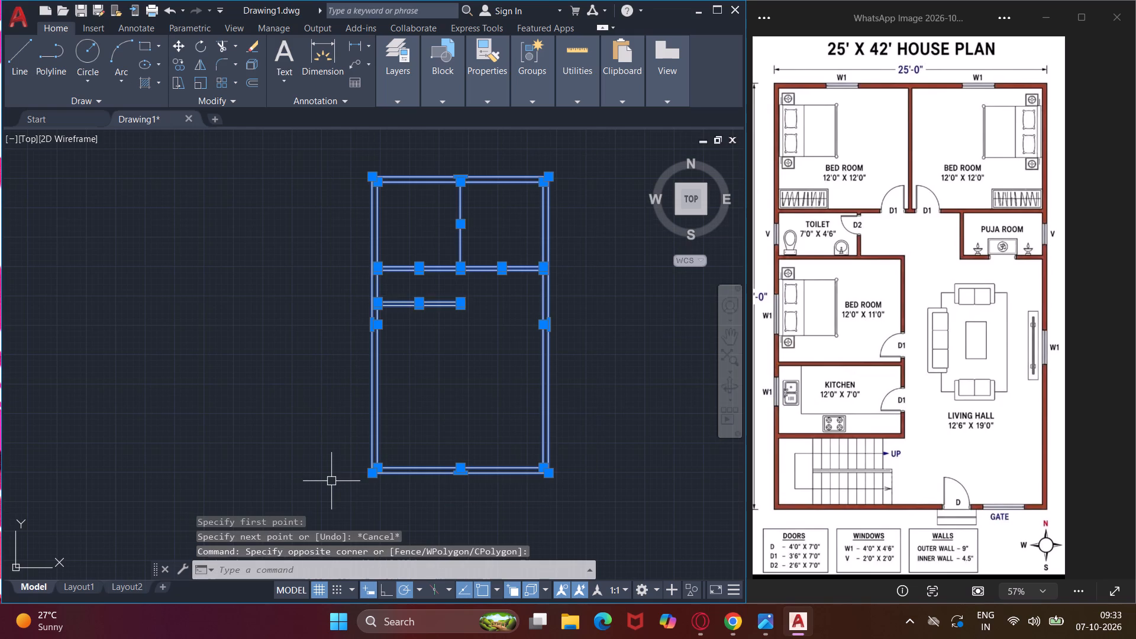
key(Delete)
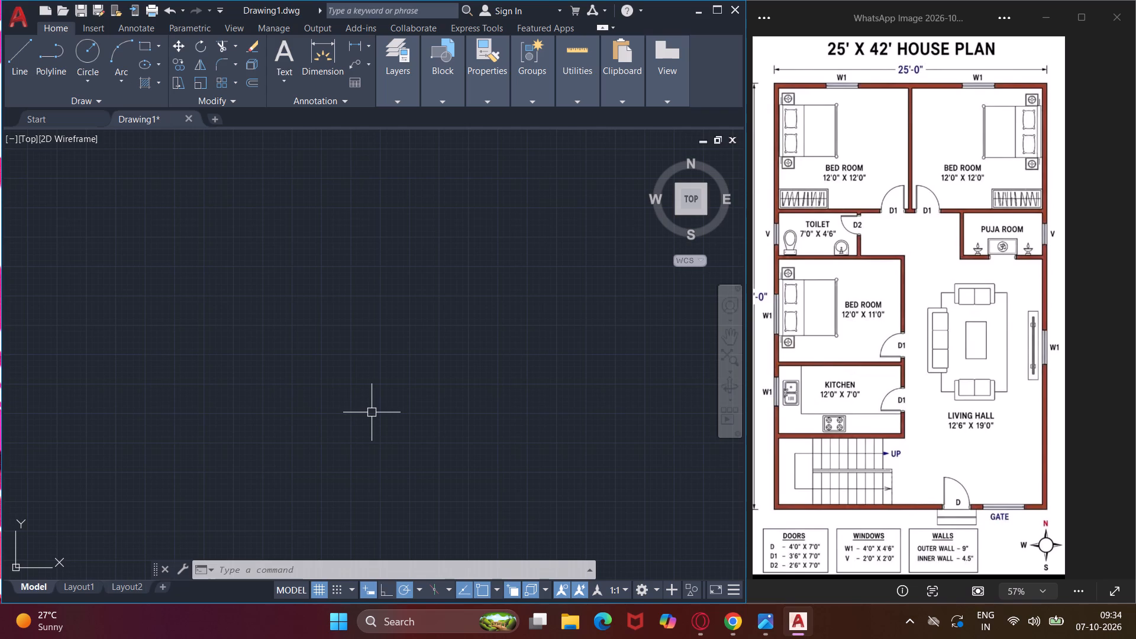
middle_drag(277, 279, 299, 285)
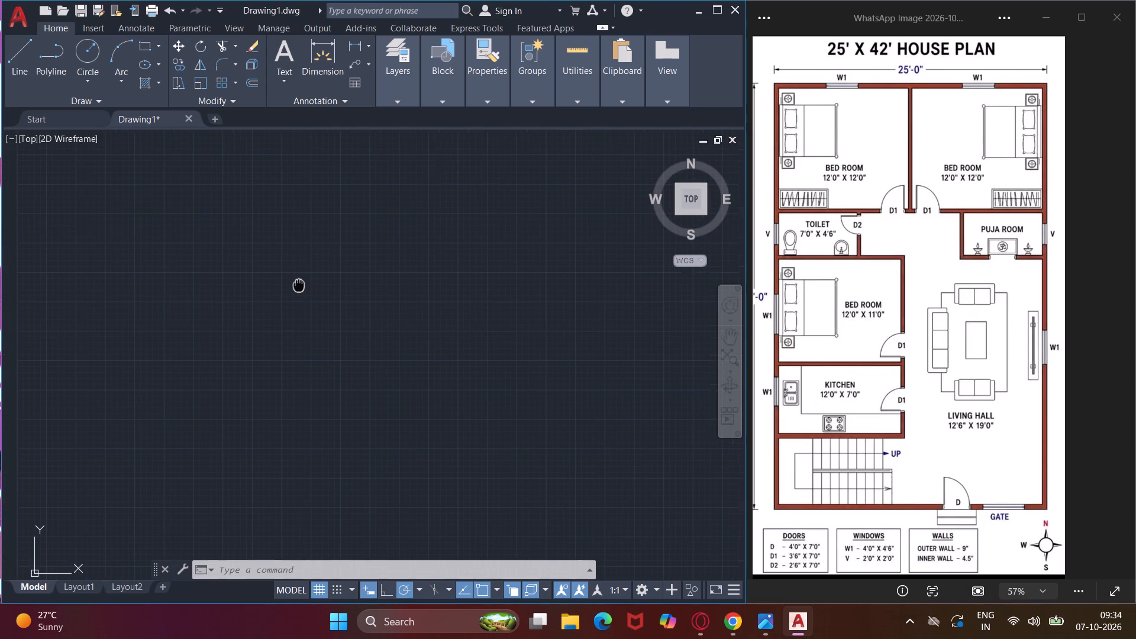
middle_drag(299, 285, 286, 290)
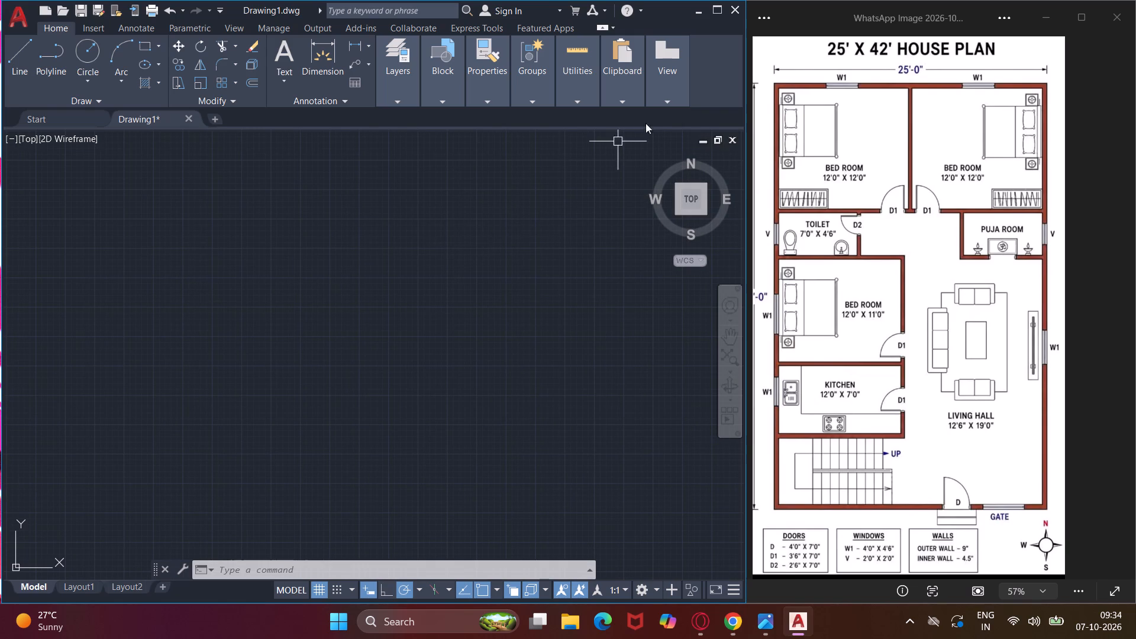
Minimize the AutoCAD window and launch the Fuji app from the desktop.
click(701, 11)
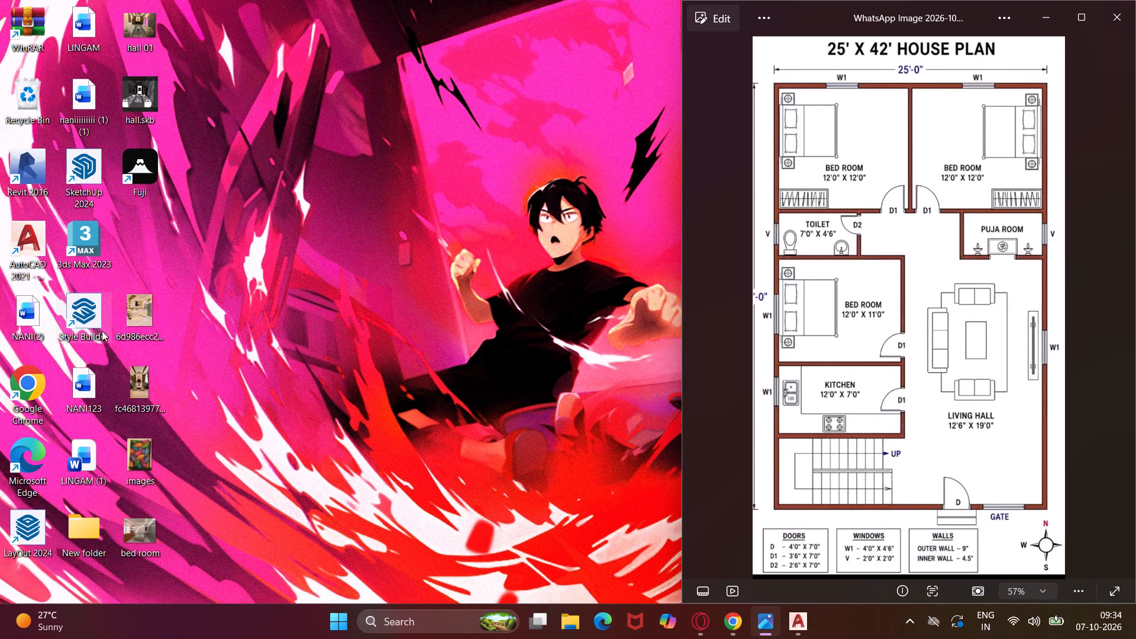
double_click(150, 175)
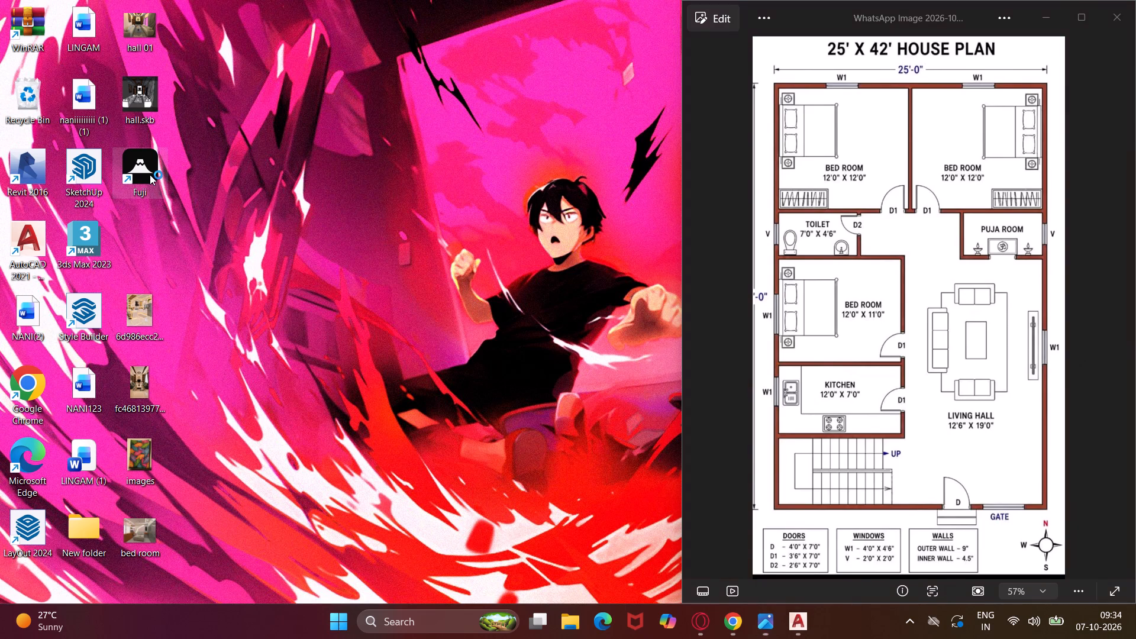
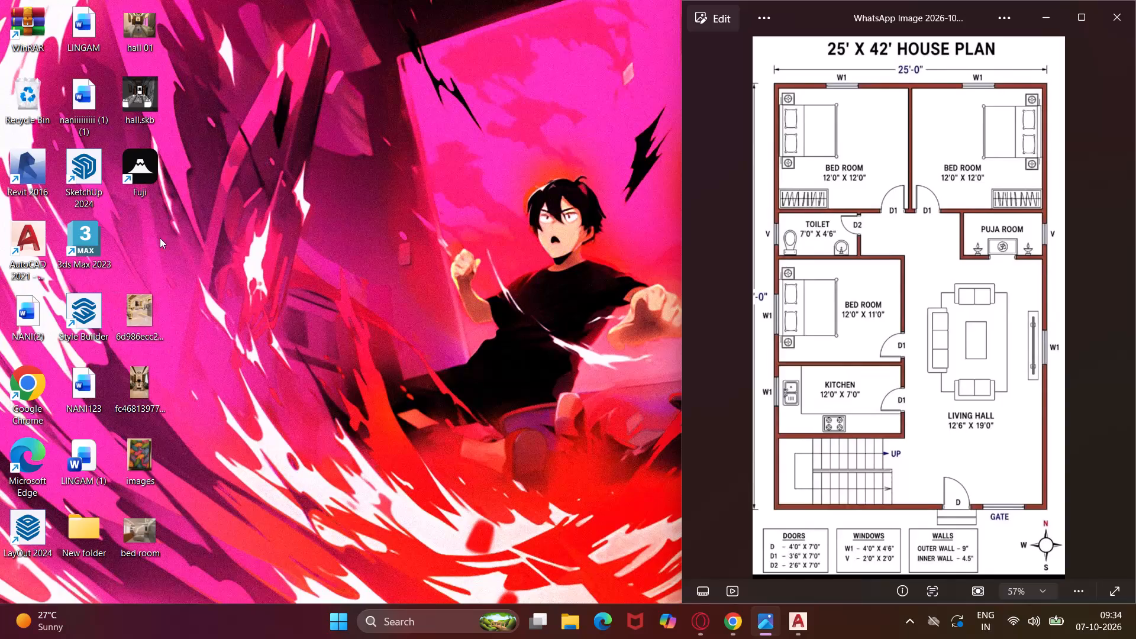
Launch the Fuji app from the desktop.
double_click(140, 186)
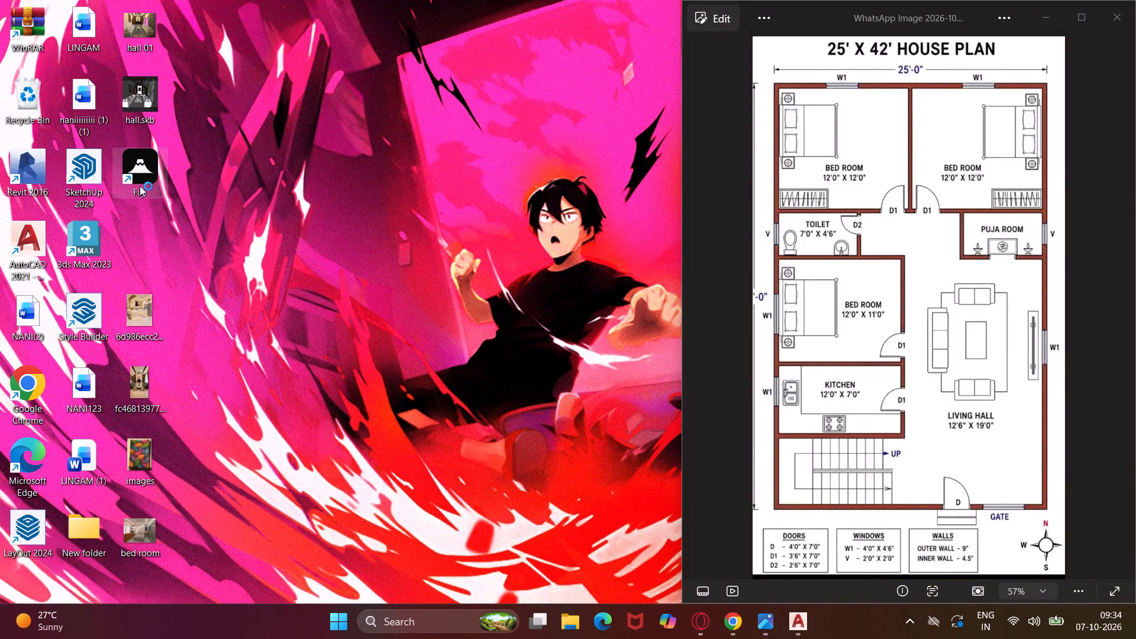
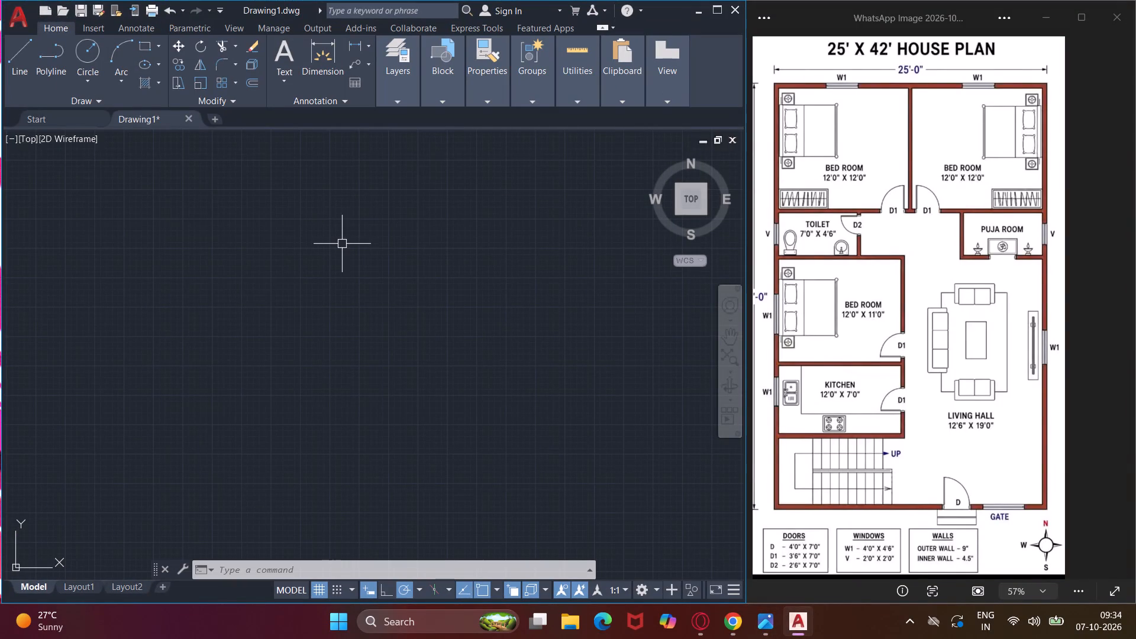
Draw the house outline as a closed rectangle of lines, 25' wide and 42' long.
text(l)
key(space)
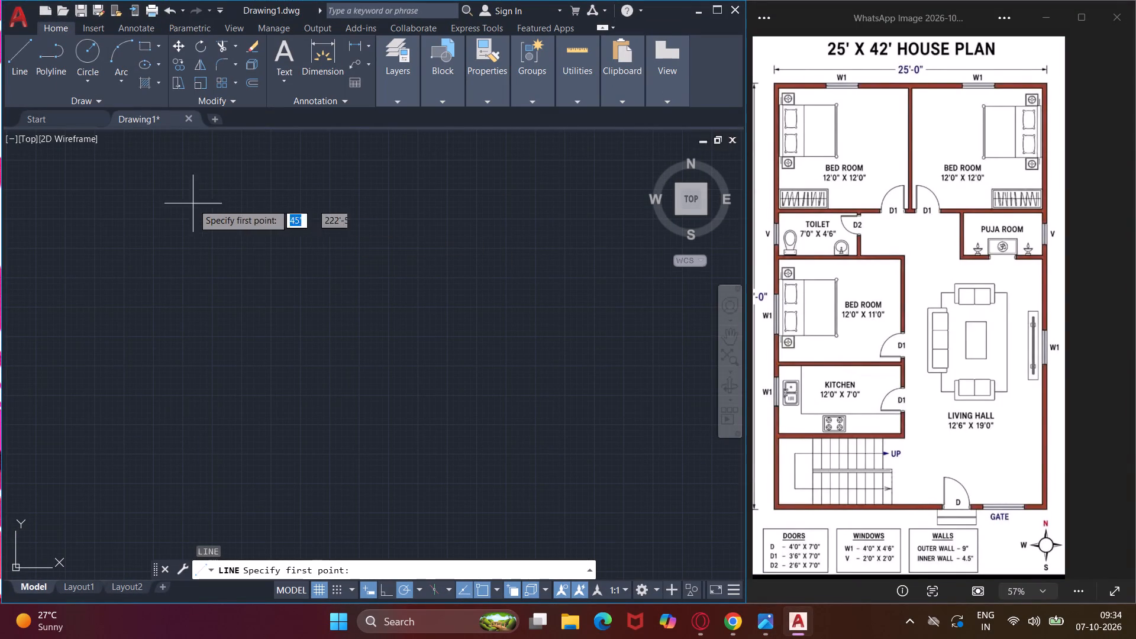
click(203, 192)
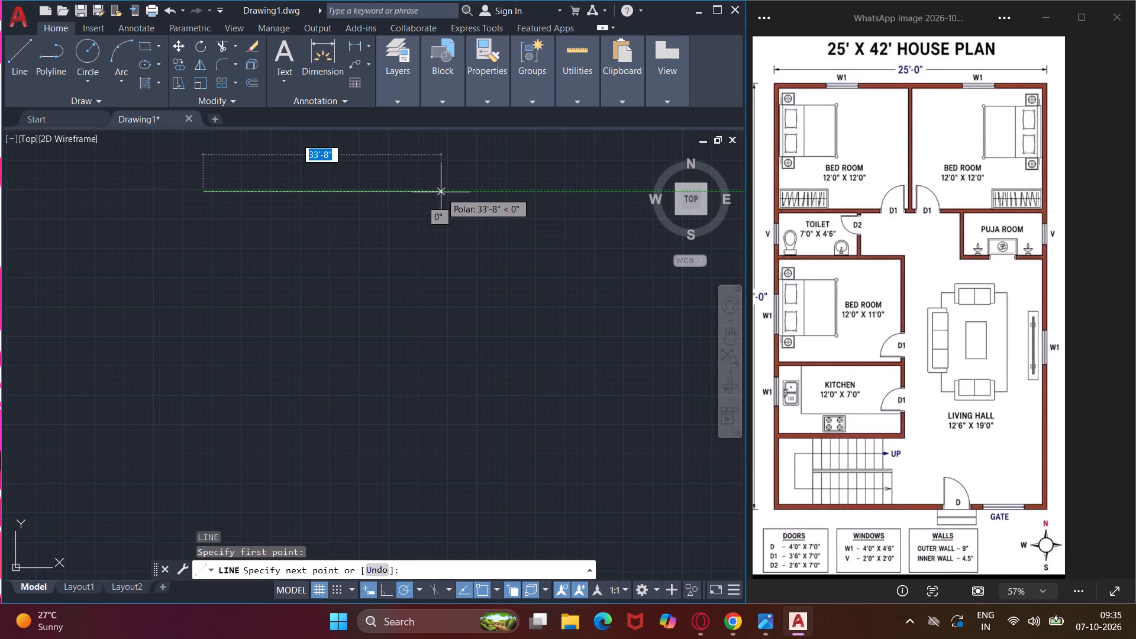
text(25)
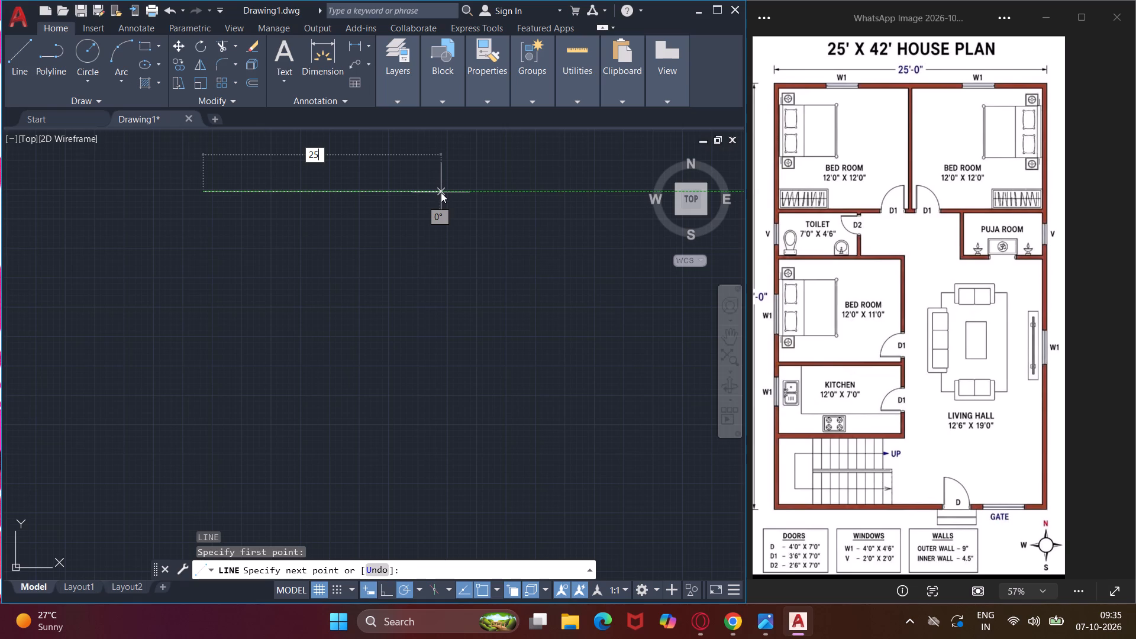
key(apostrophe)
key(Return)
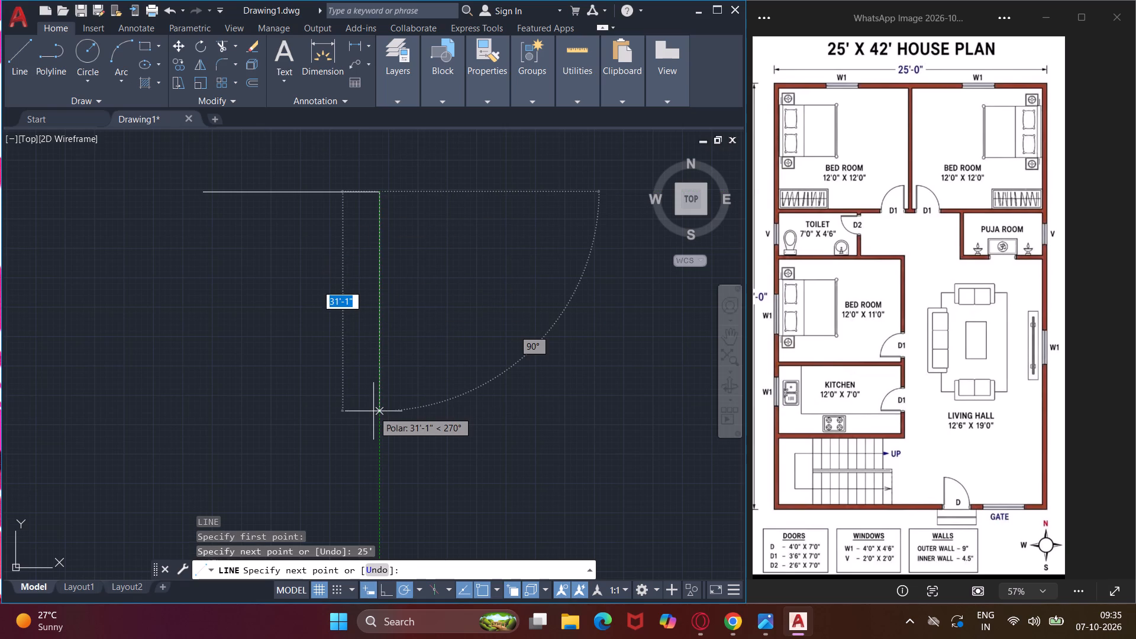
text(42')
key(Return)
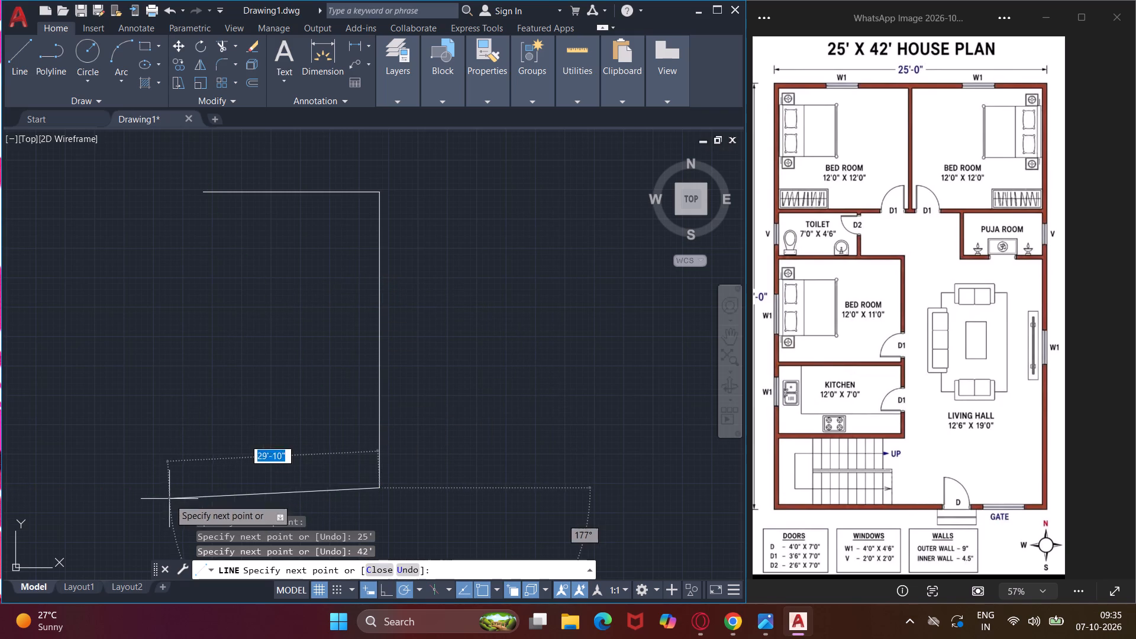
text(25')
key(Return)
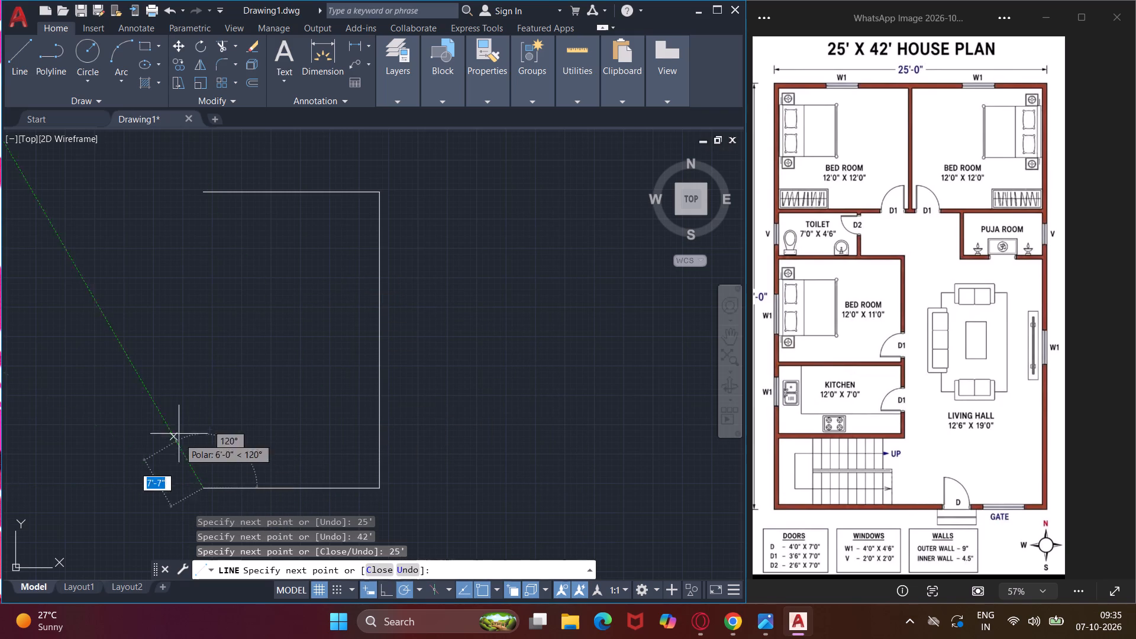
click(201, 195)
key(Escape)
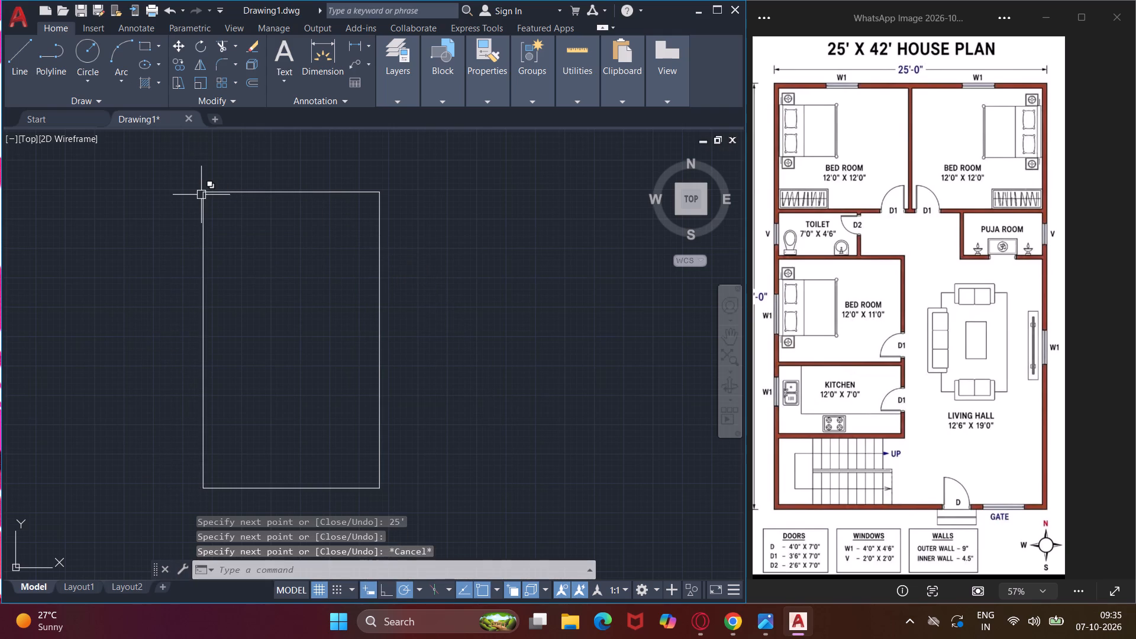
Join the four outline lines into a single polyline.
click(434, 158)
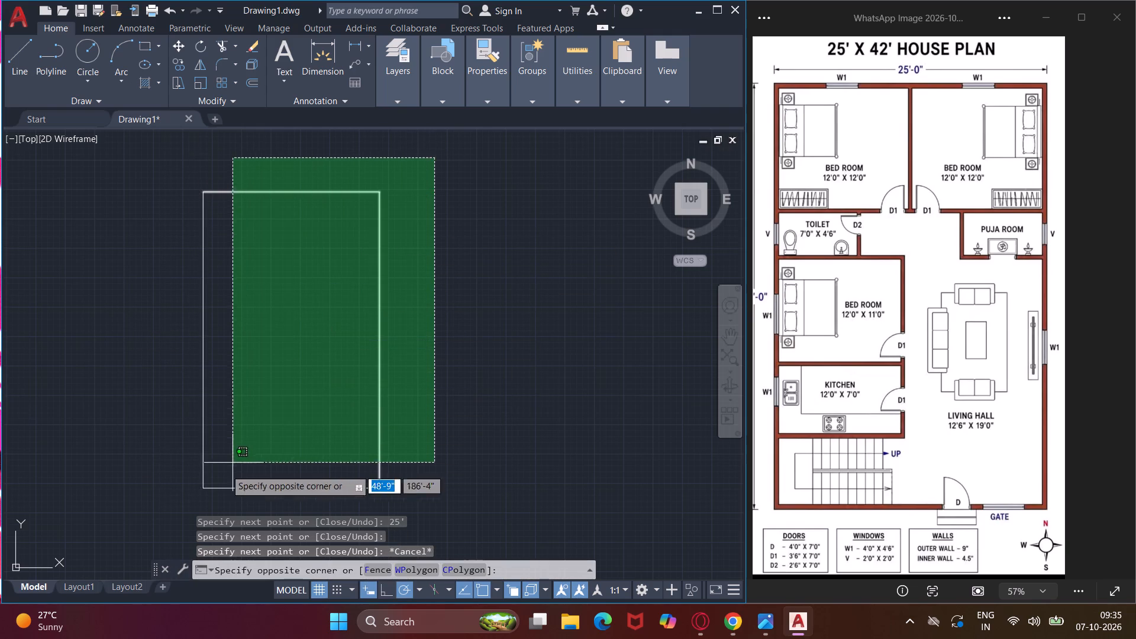
click(161, 496)
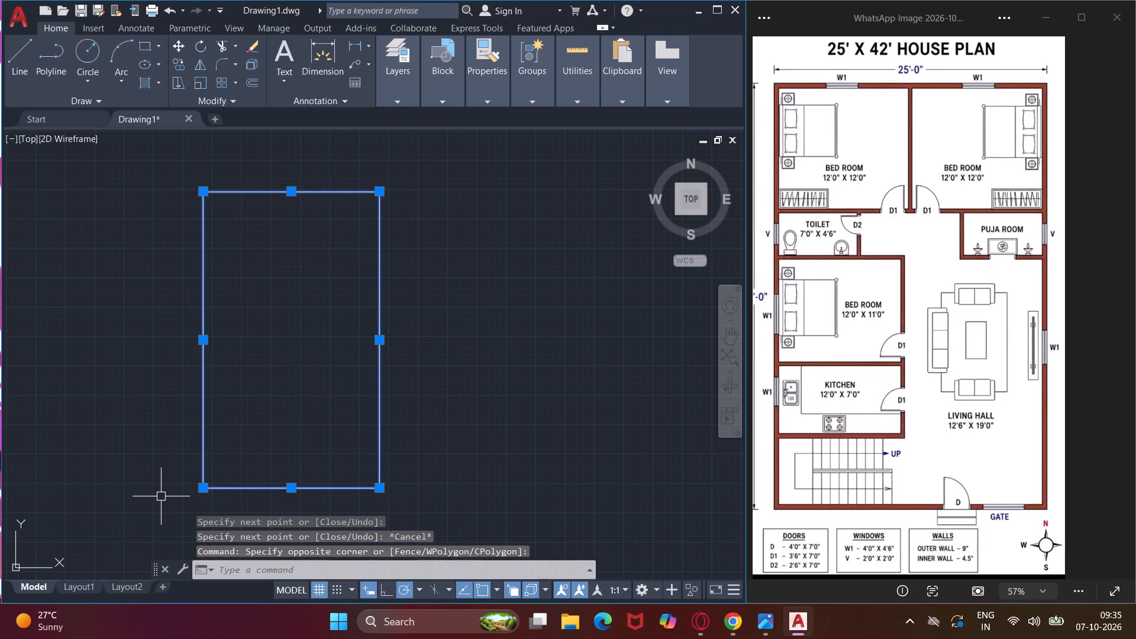
text(j)
key(space)
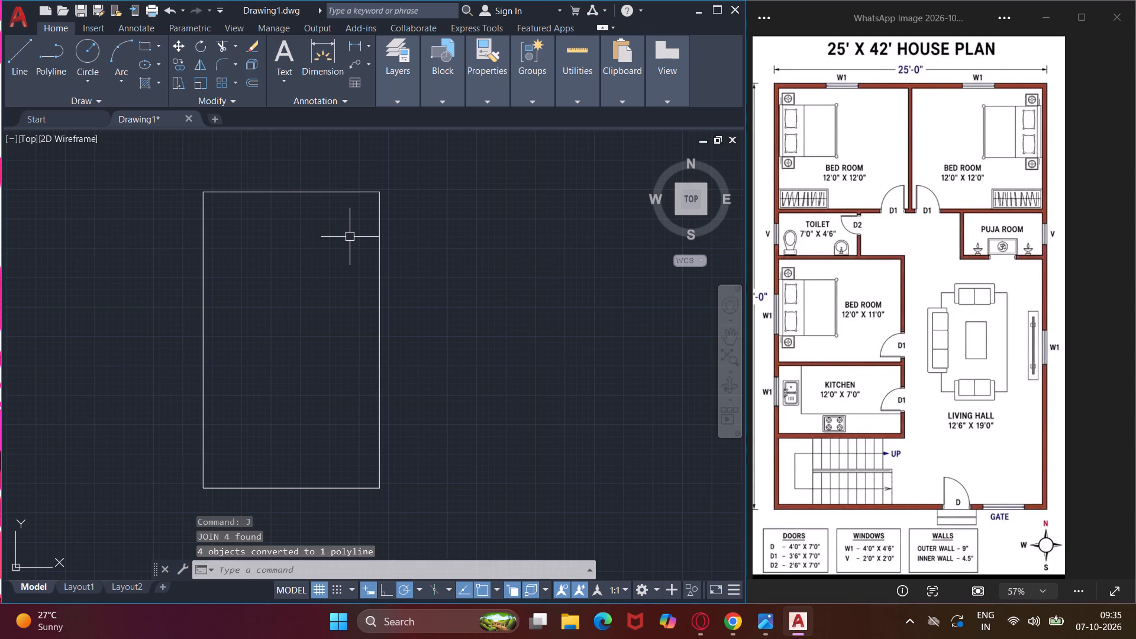
Offset the joined outline 9" outward to form the outer wall thickness.
text(o)
key(space)
text(9")
key(Return)
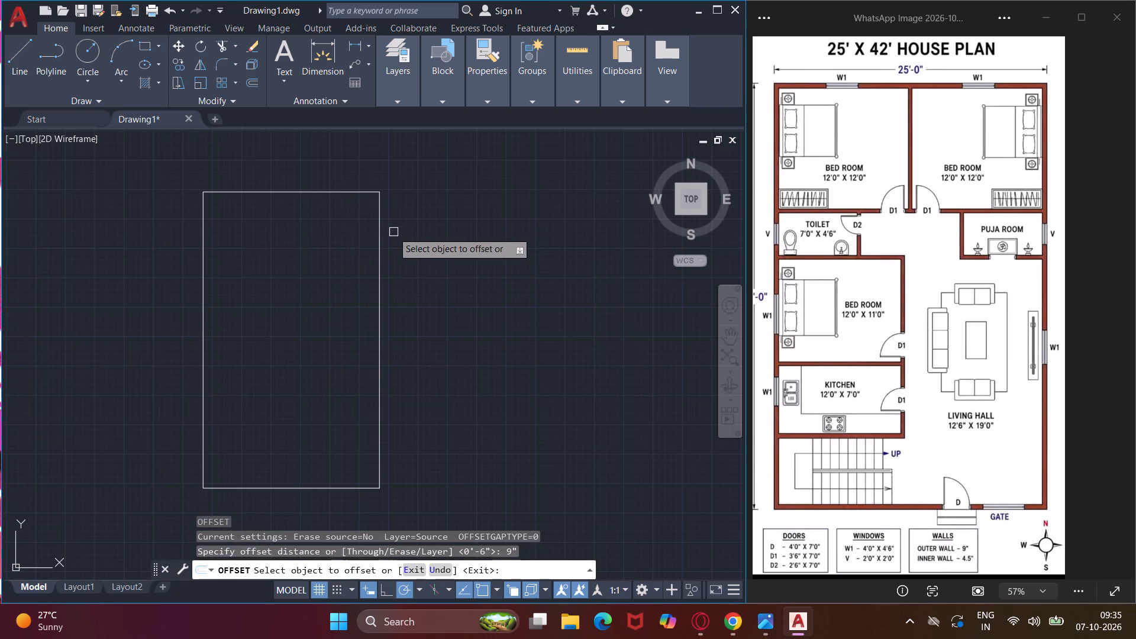
click(382, 247)
click(402, 247)
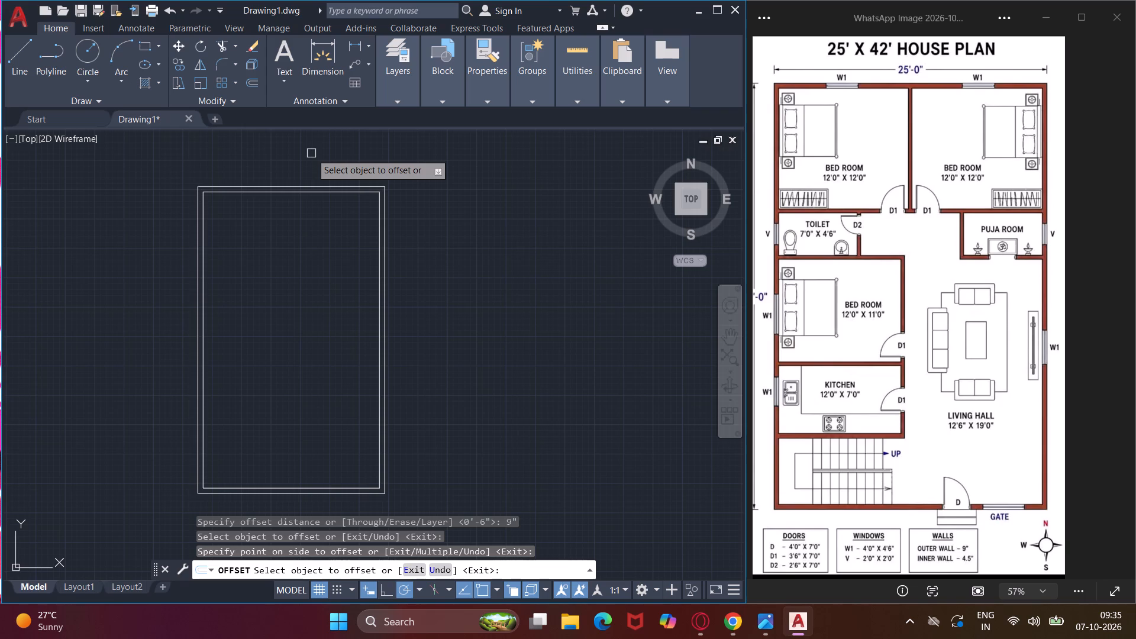
key(Escape)
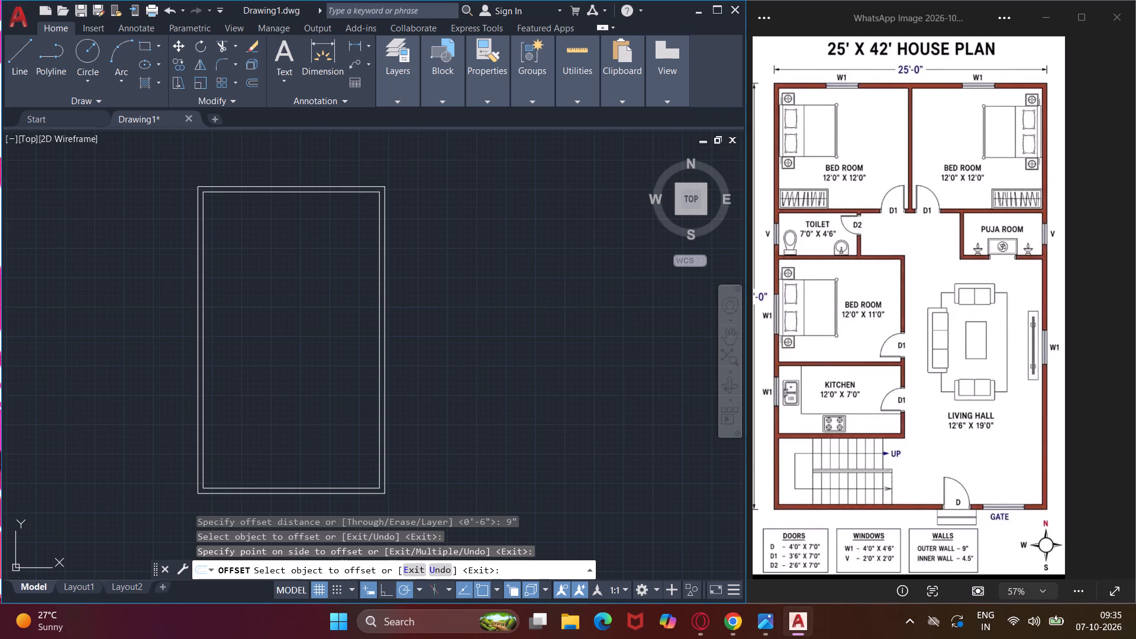
Start the dividing wall line between the two upper bedrooms at the midpoint of the inner outline's top edge.
middle_drag(301, 259, 376, 251)
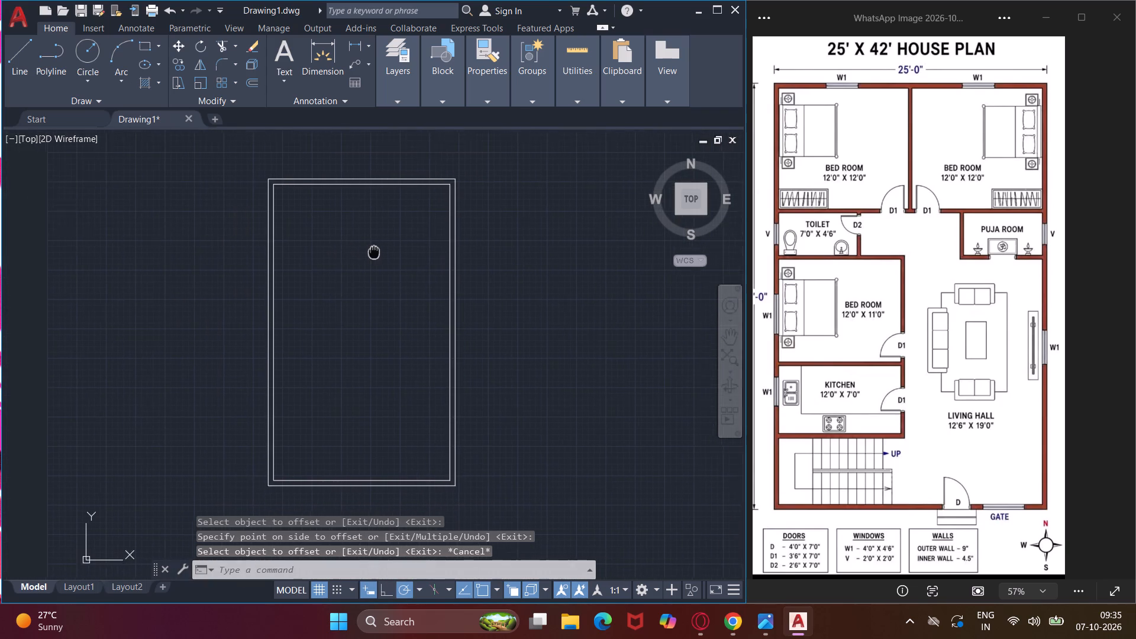
middle_drag(376, 251, 383, 251)
text(l)
key(space)
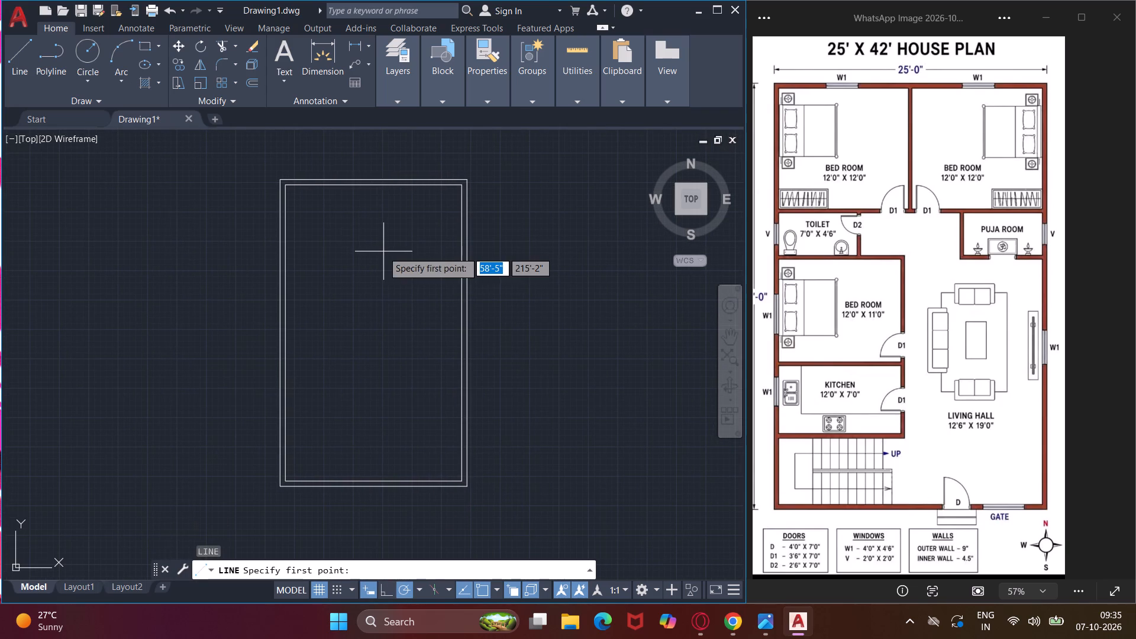
click(374, 188)
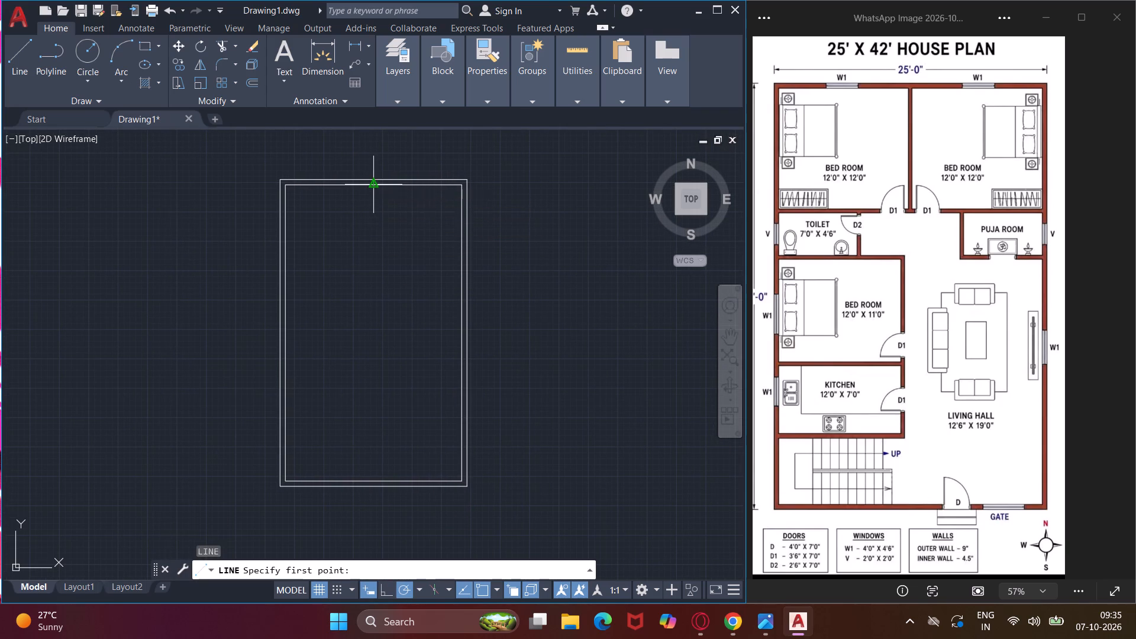
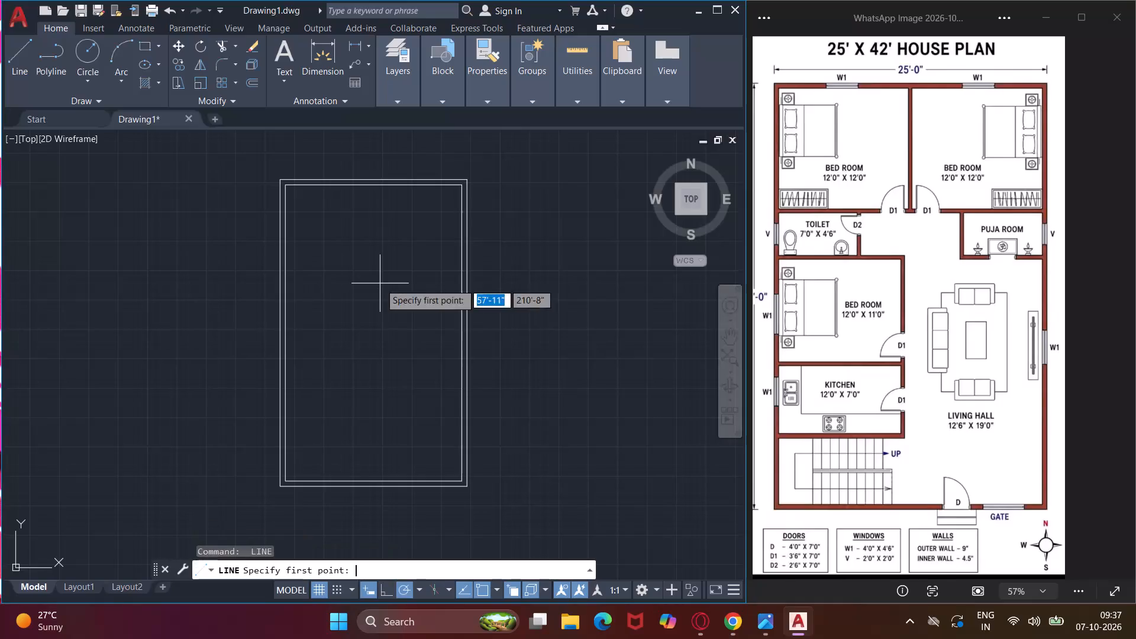
Erase both house outline rectangles, inner and outer.
click(534, 153)
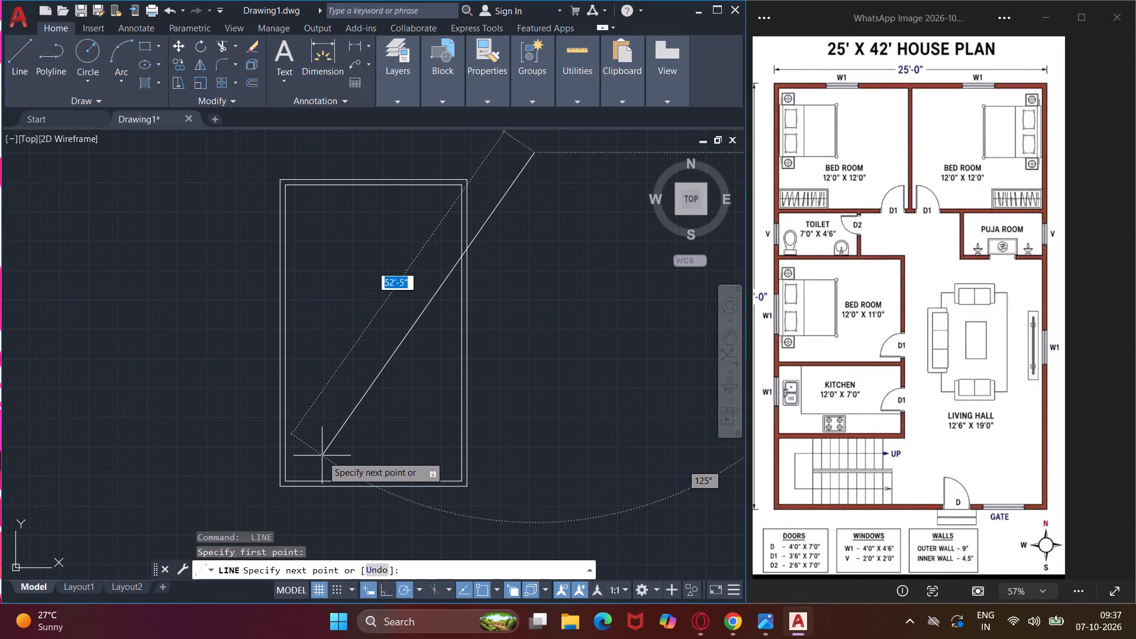
key(Escape)
click(497, 156)
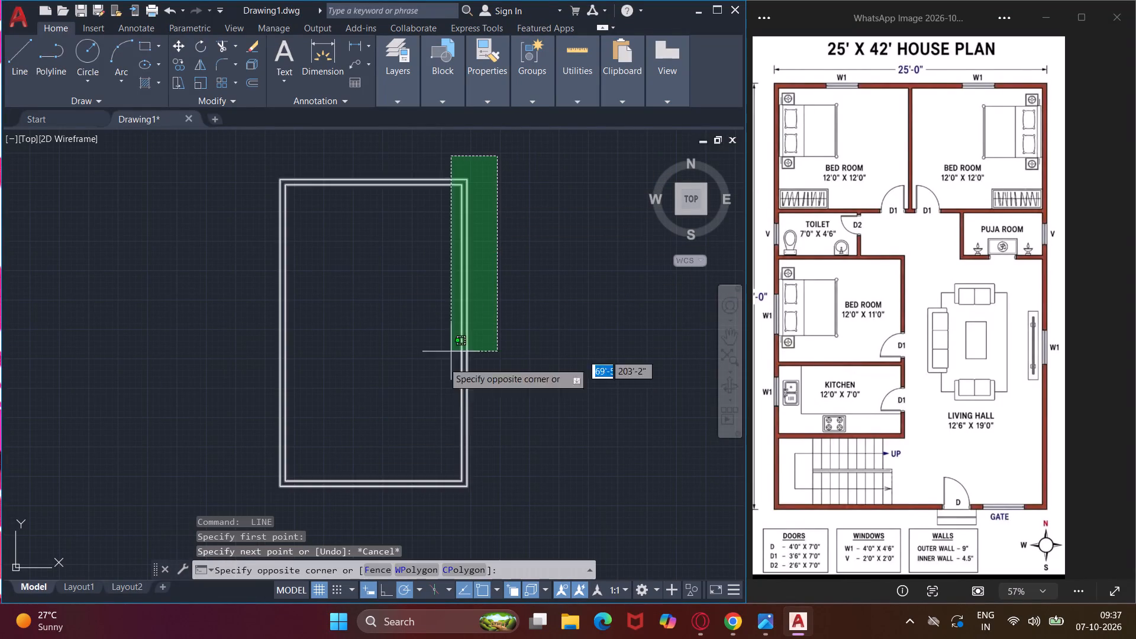
click(264, 504)
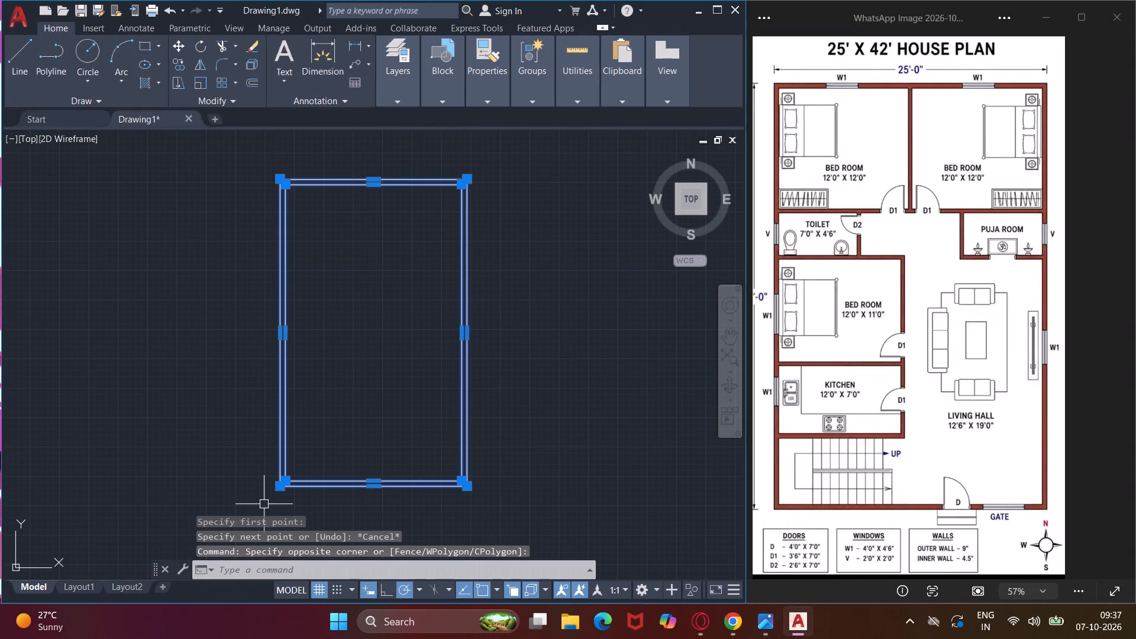
key(Delete)
Draw the upper-left bedroom as a closed square of lines, 12' by 12'.
text(l)
key(space)
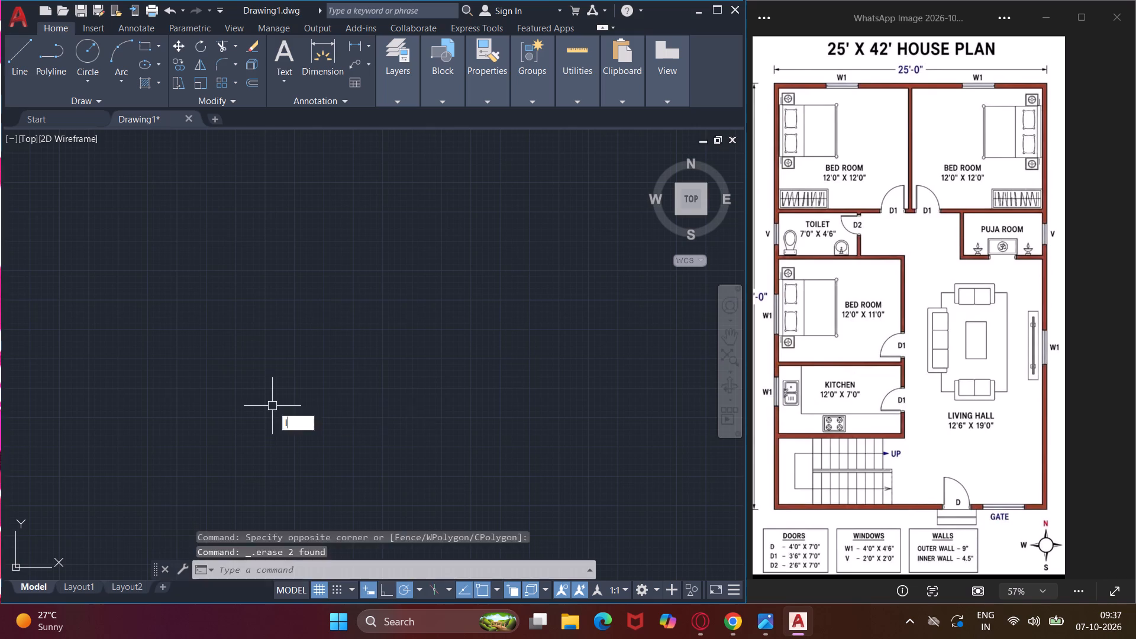
click(251, 211)
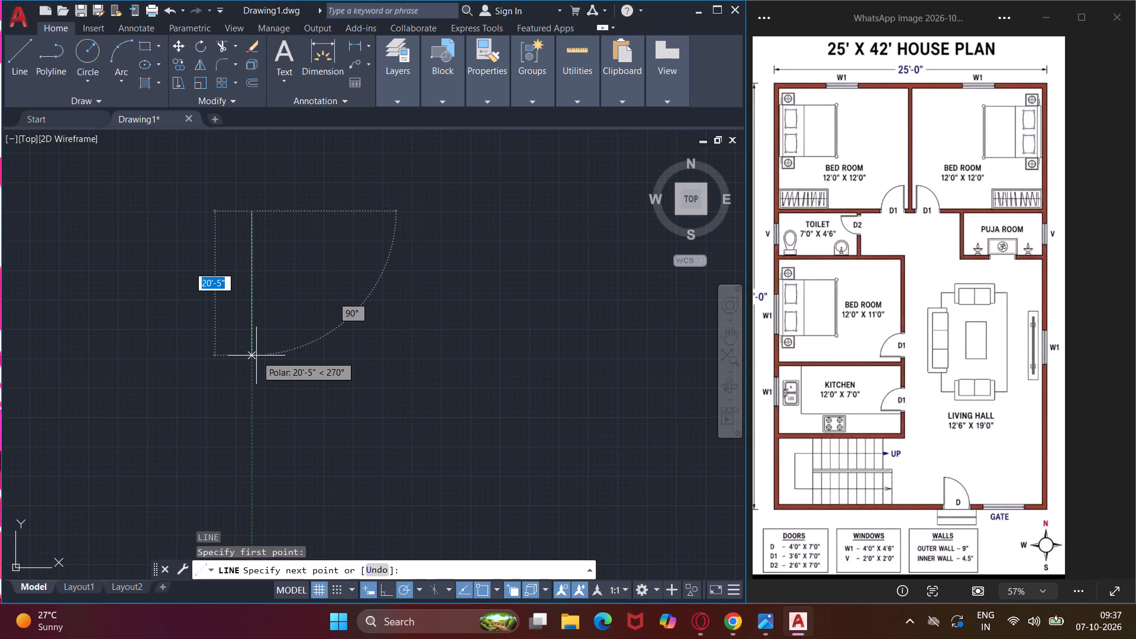
text(12')
key(Return)
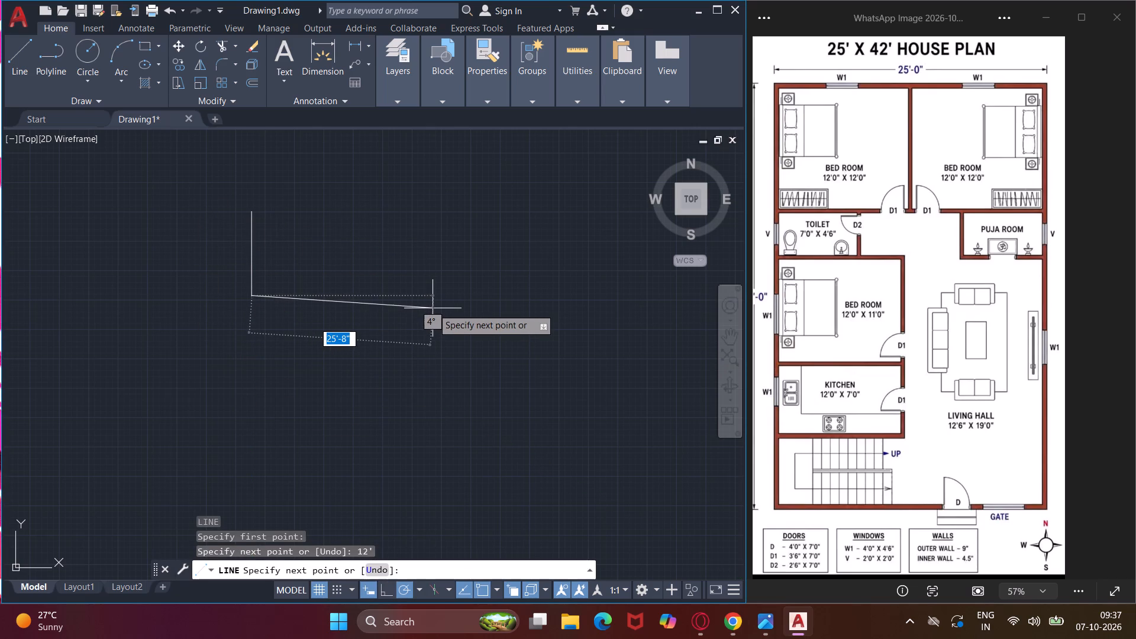
text(12')
key(Return)
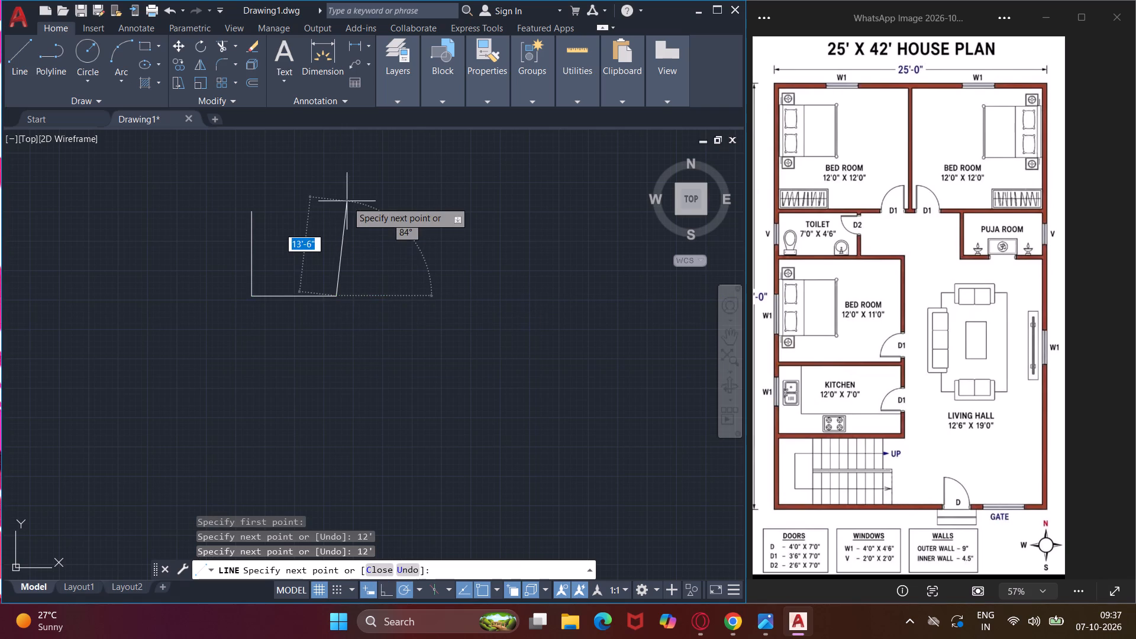
text(12)
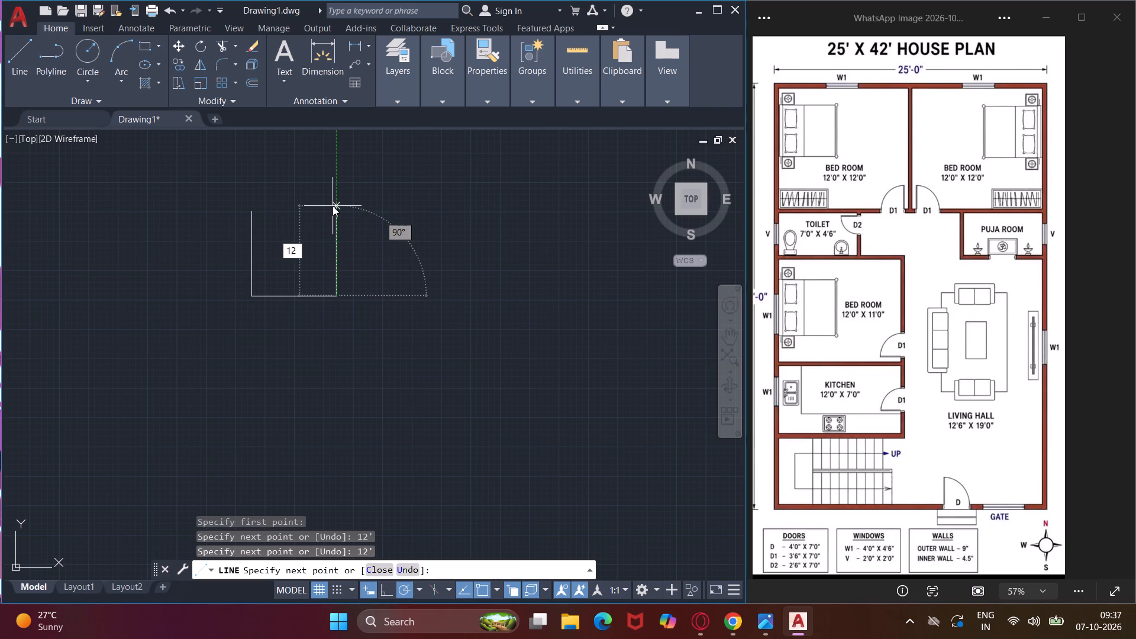
key(apostrophe)
key(Return)
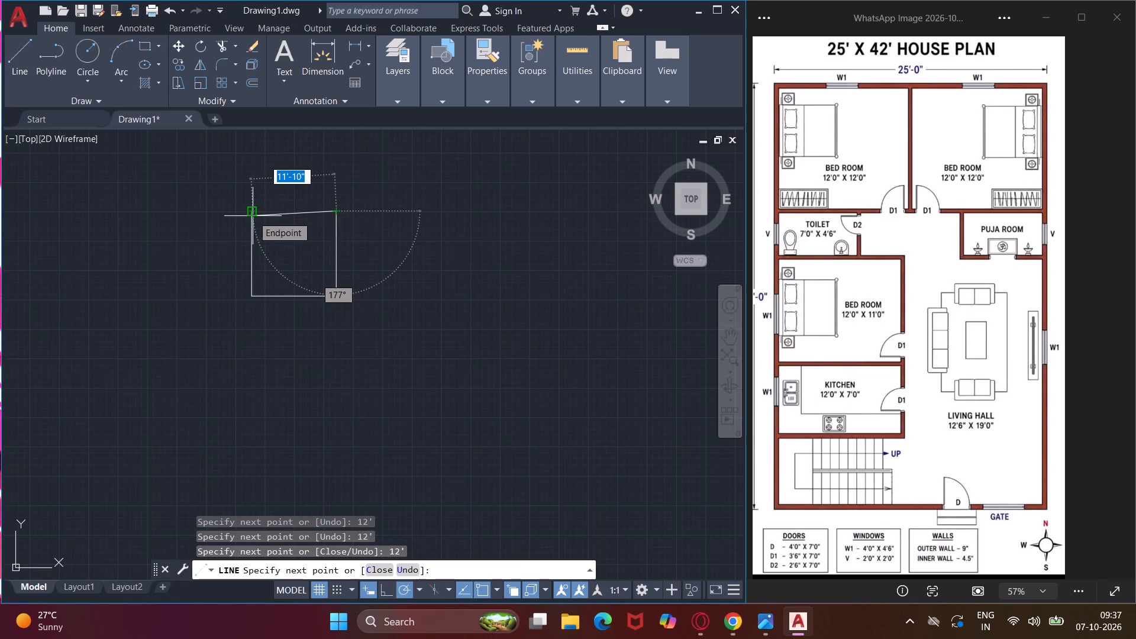
text(12')
key(Return)
key(Escape)
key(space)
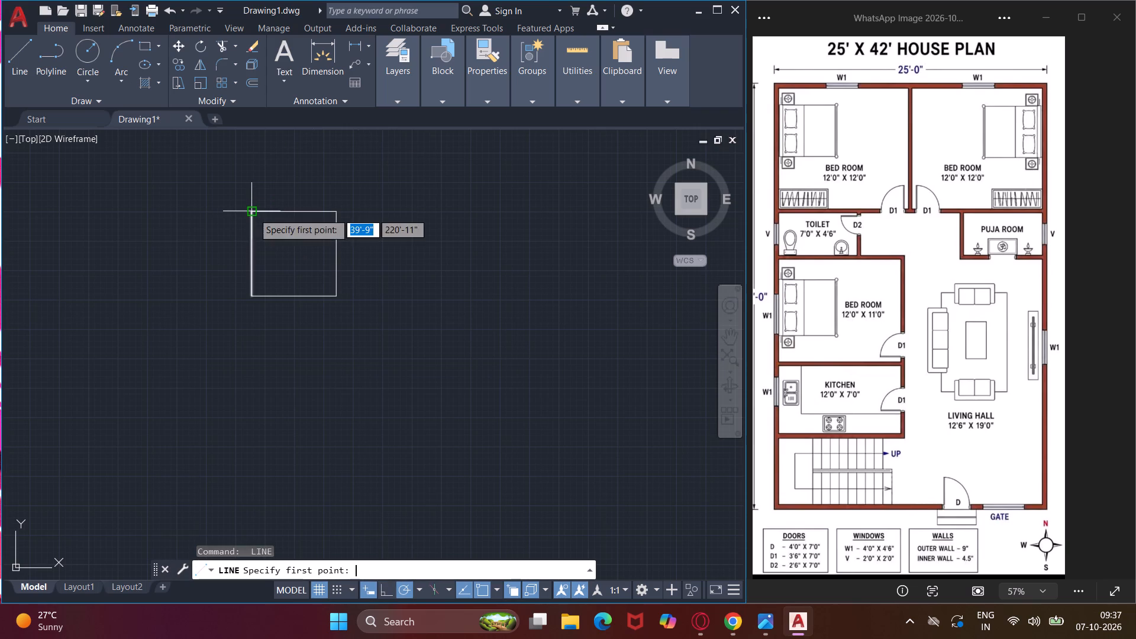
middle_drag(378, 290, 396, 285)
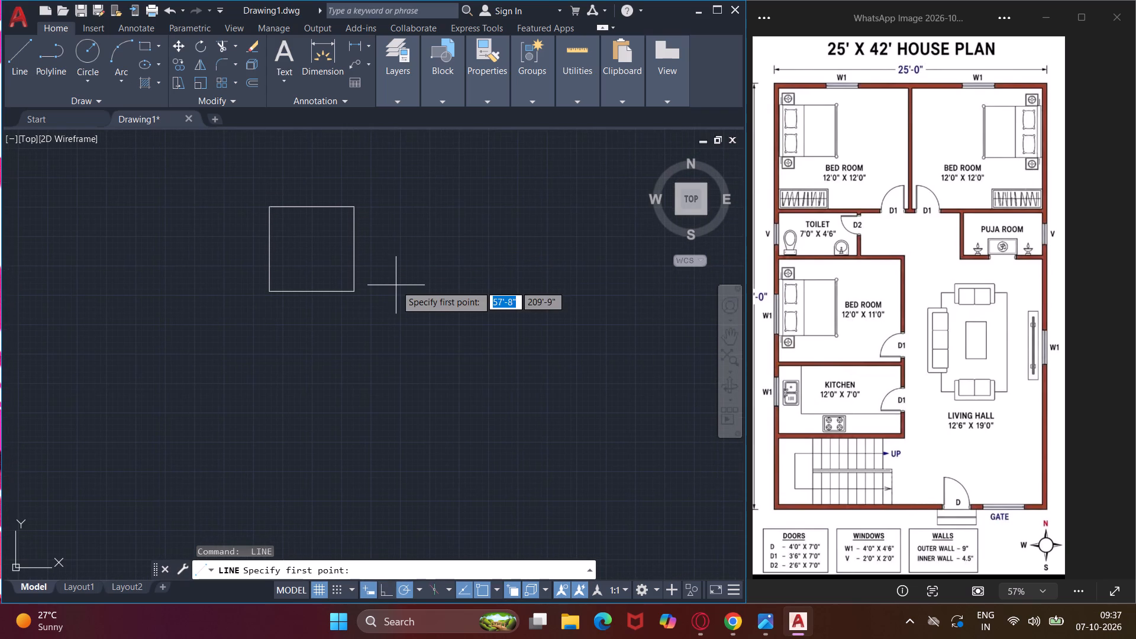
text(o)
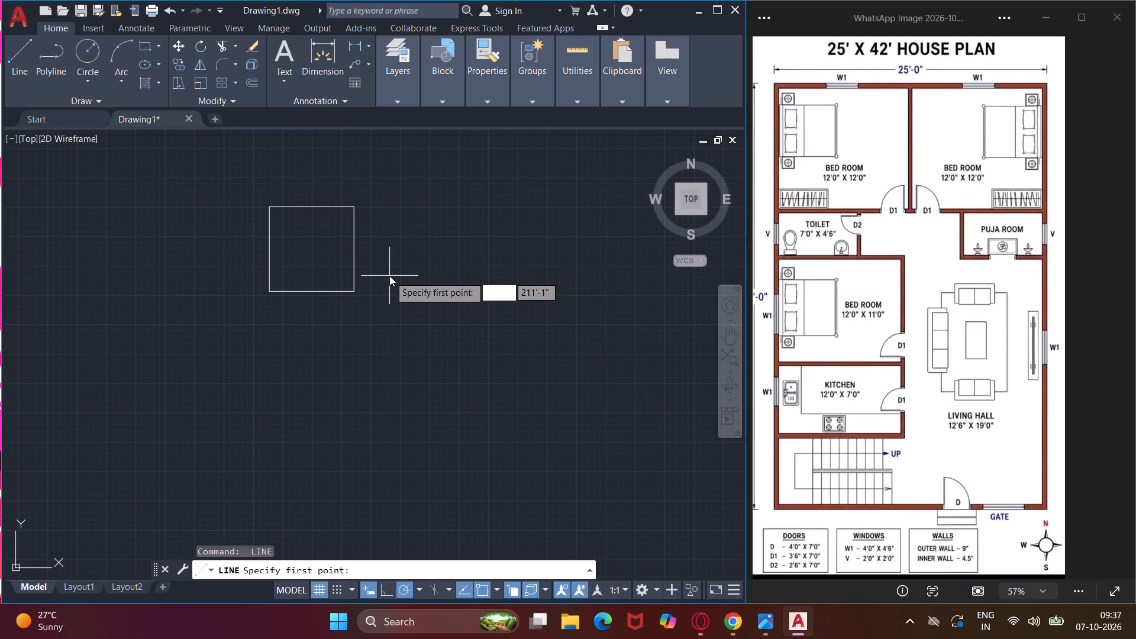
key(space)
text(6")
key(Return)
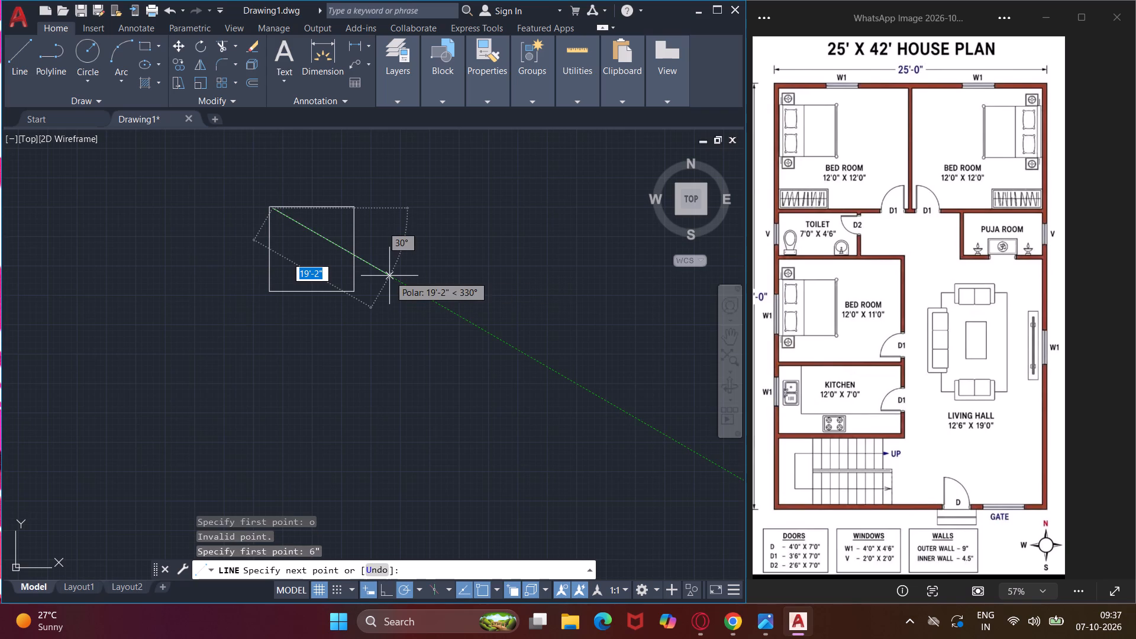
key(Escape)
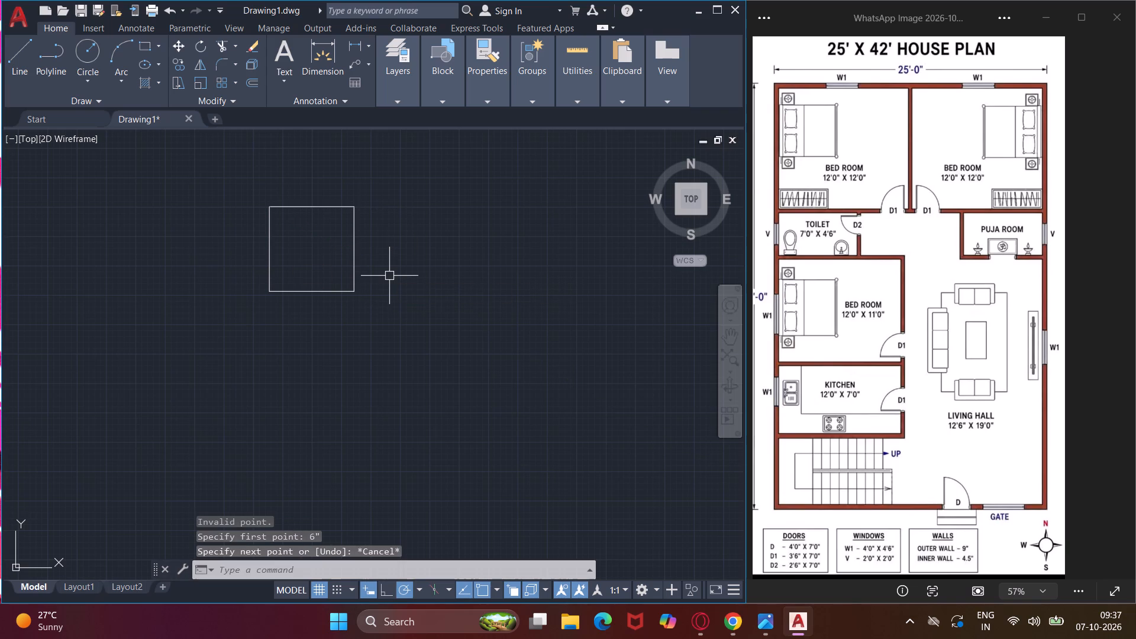
Offset the bedroom square's right and bottom lines 6" outward for the inner wall thickness.
text(o 6")
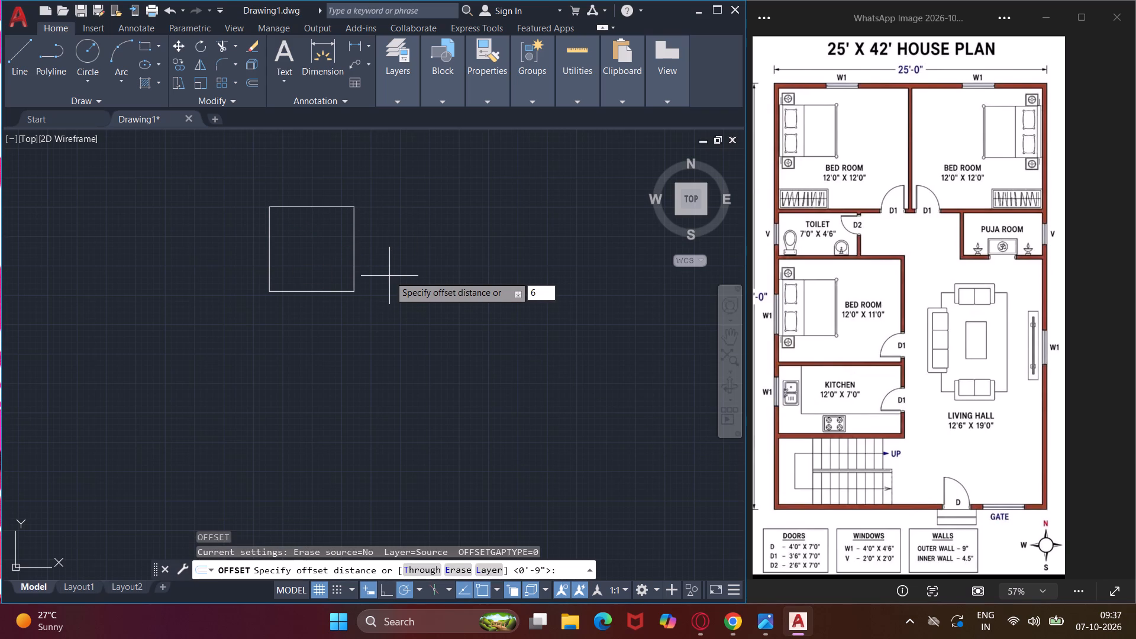
key(Return)
click(354, 258)
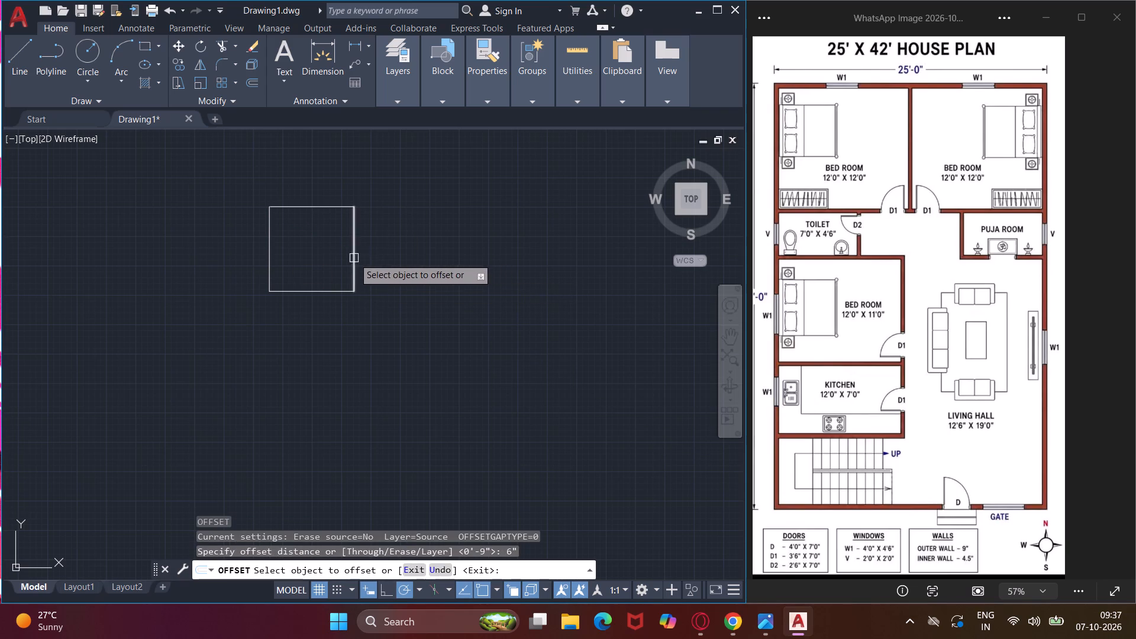
click(385, 260)
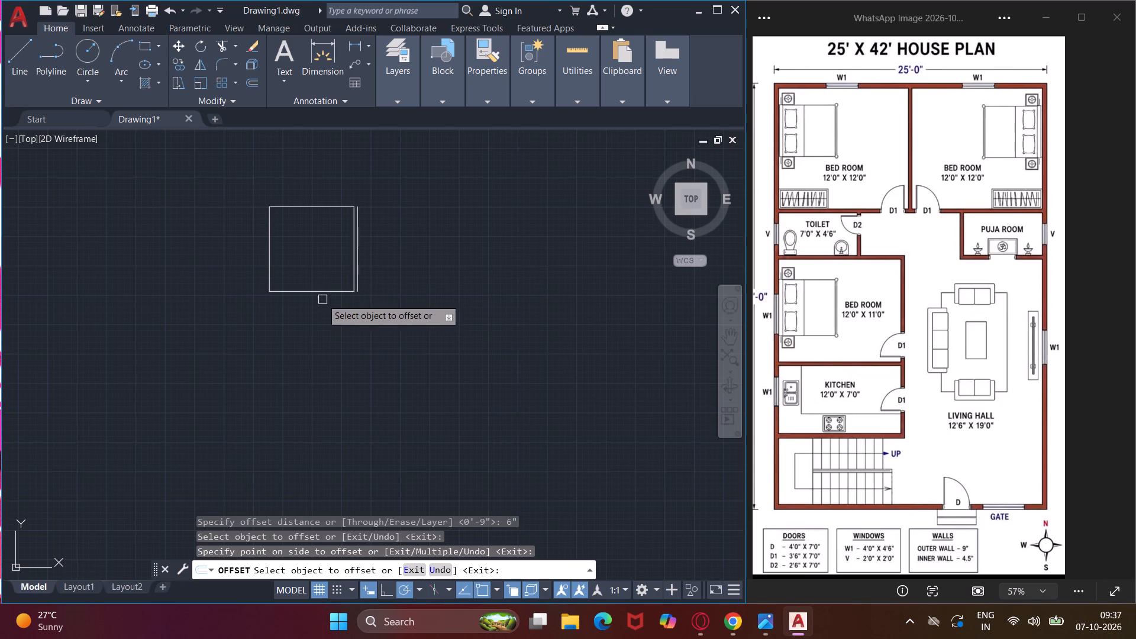
click(318, 293)
click(319, 324)
key(Escape)
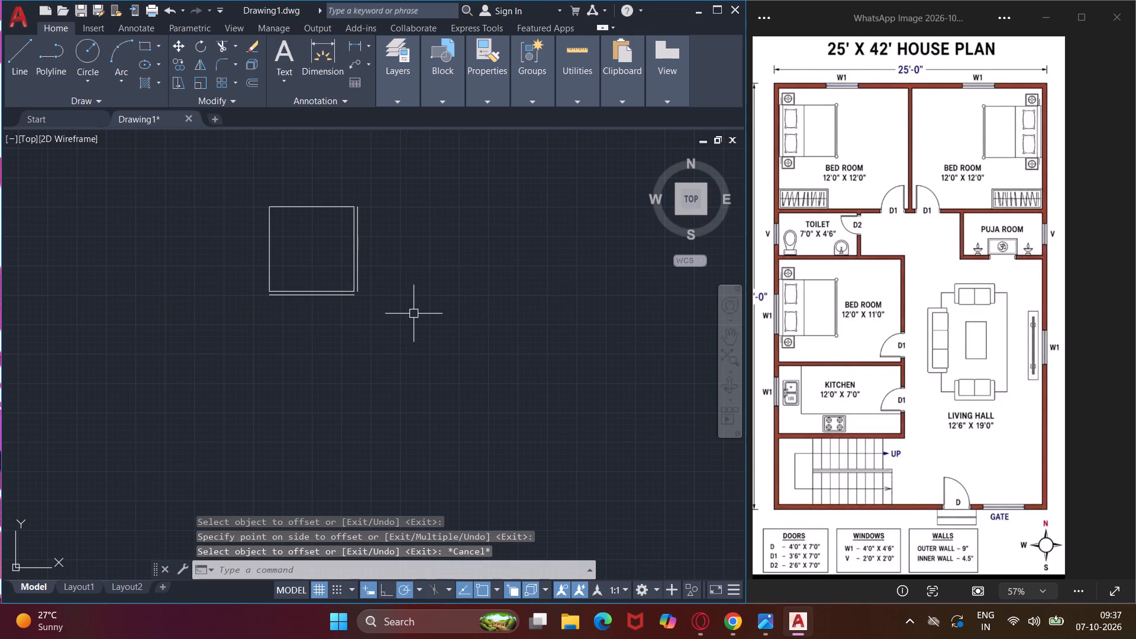
Offset the outer line of the bedroom's right wall 12' to the right to mark the second bedroom's far side.
text(o)
key(space)
text(12')
key(Return)
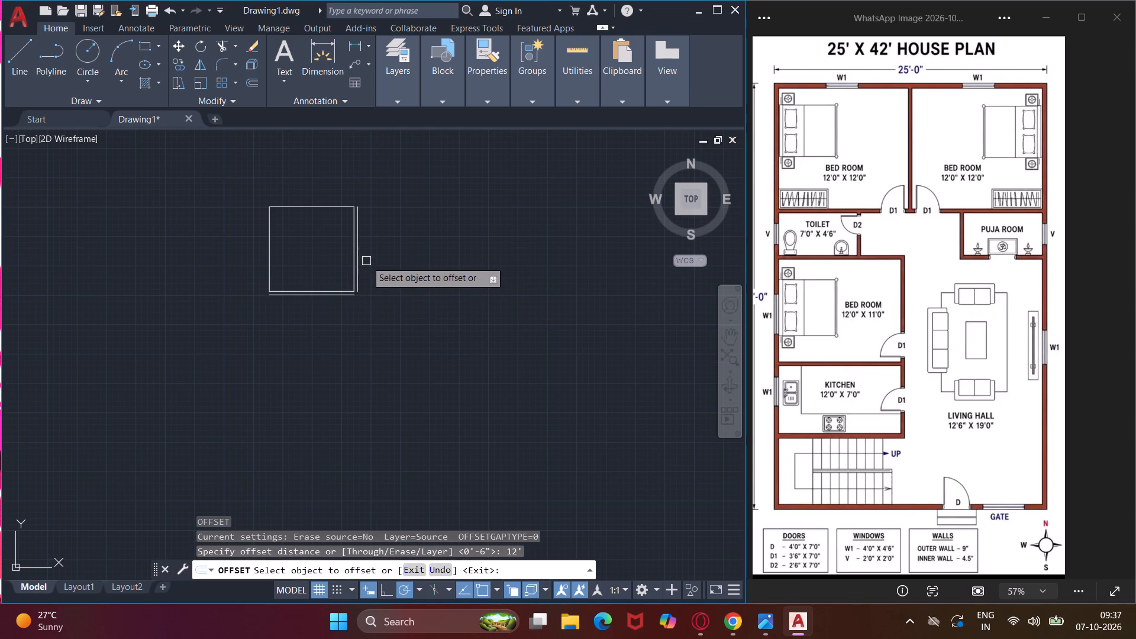
scroll(366, 261, up, 2)
click(344, 269)
click(419, 267)
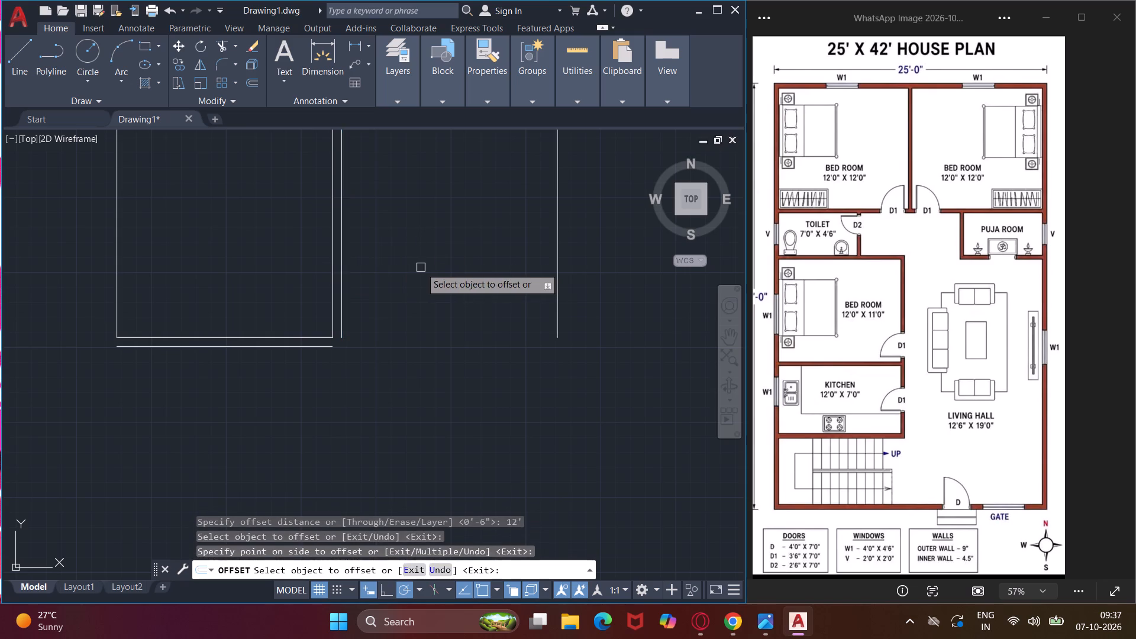
middle_drag(421, 267, 422, 366)
key(Escape)
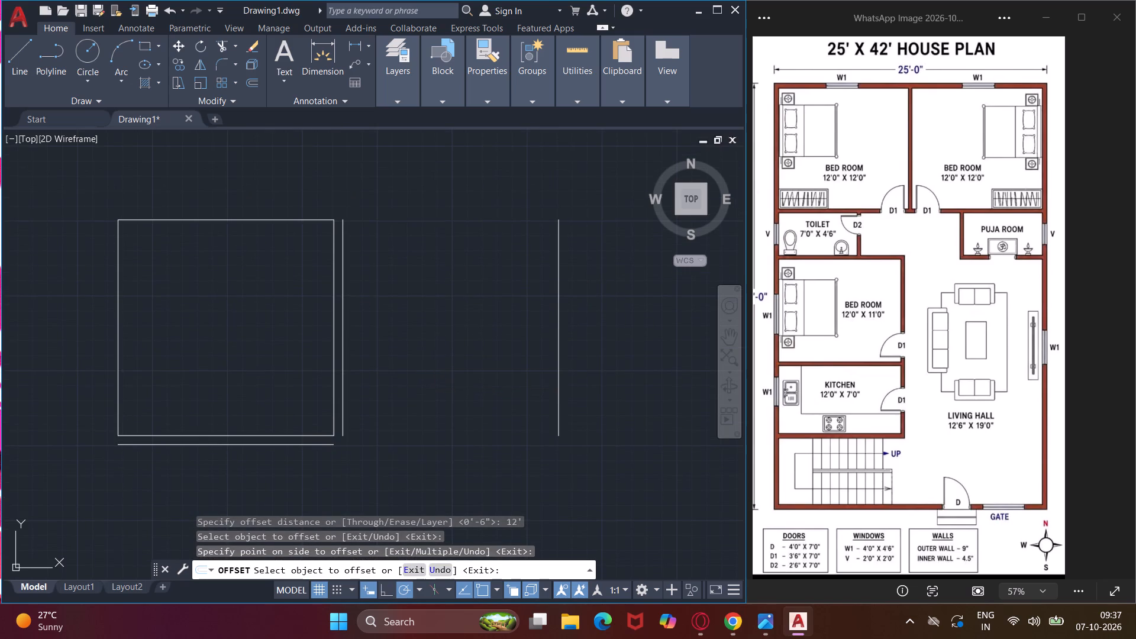
Close the second bedroom by drawing its top and bottom lines between the two vertical lines' endpoints.
text(l)
key(space)
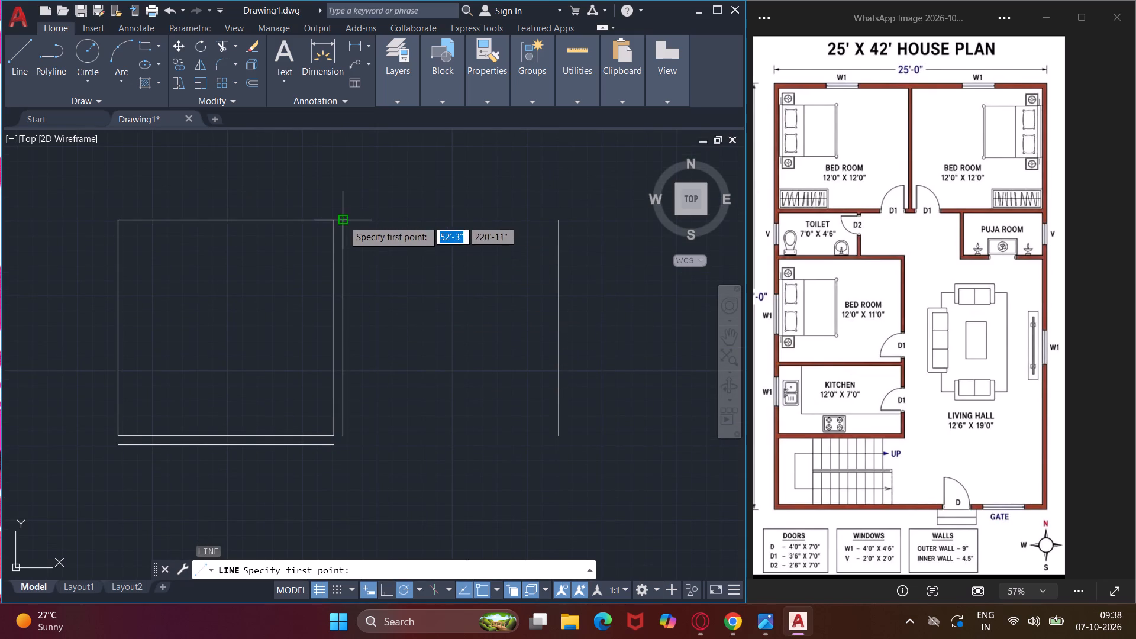
click(343, 220)
click(558, 222)
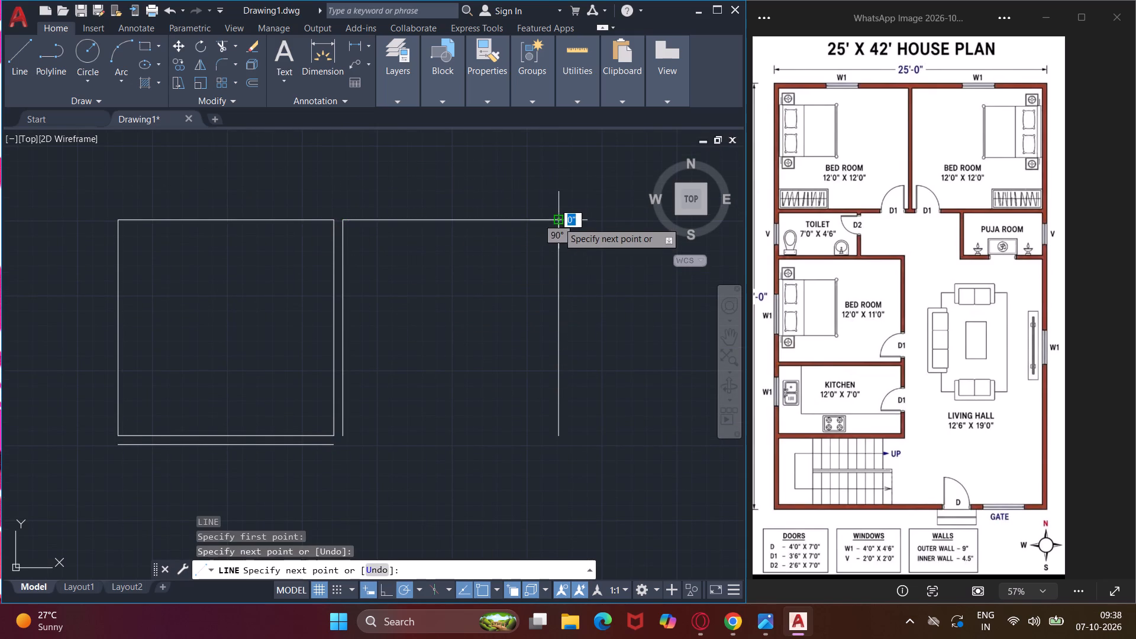
key(Escape)
key(space)
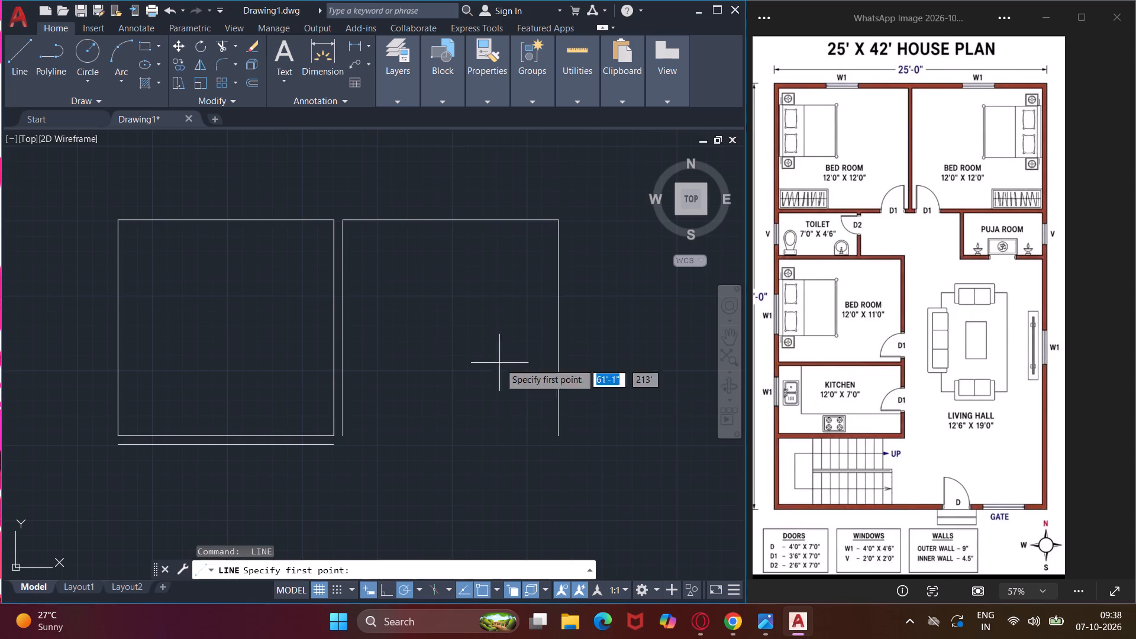
click(346, 433)
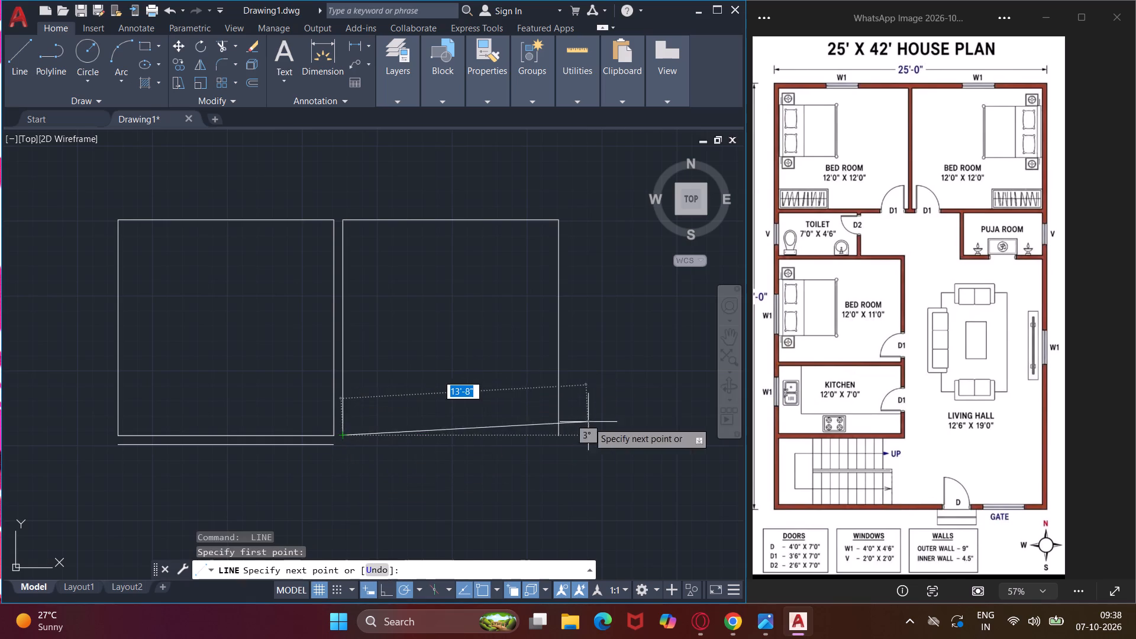
click(558, 437)
key(Escape)
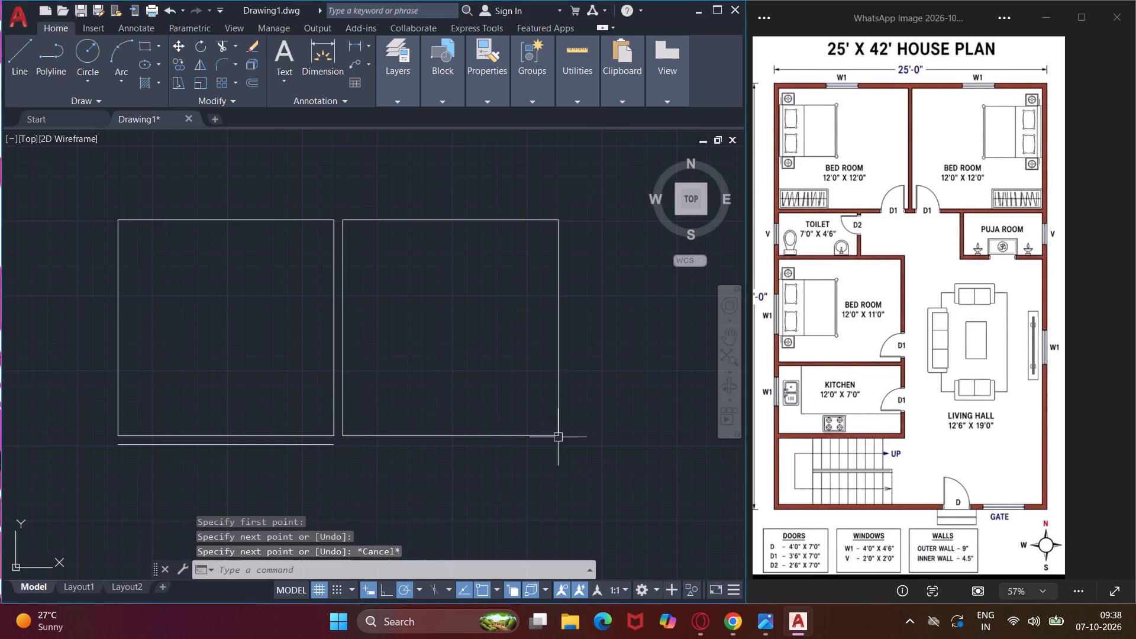
Offset the second bedroom's bottom line 6" downward for the wall thickness.
middle_drag(519, 457, 482, 390)
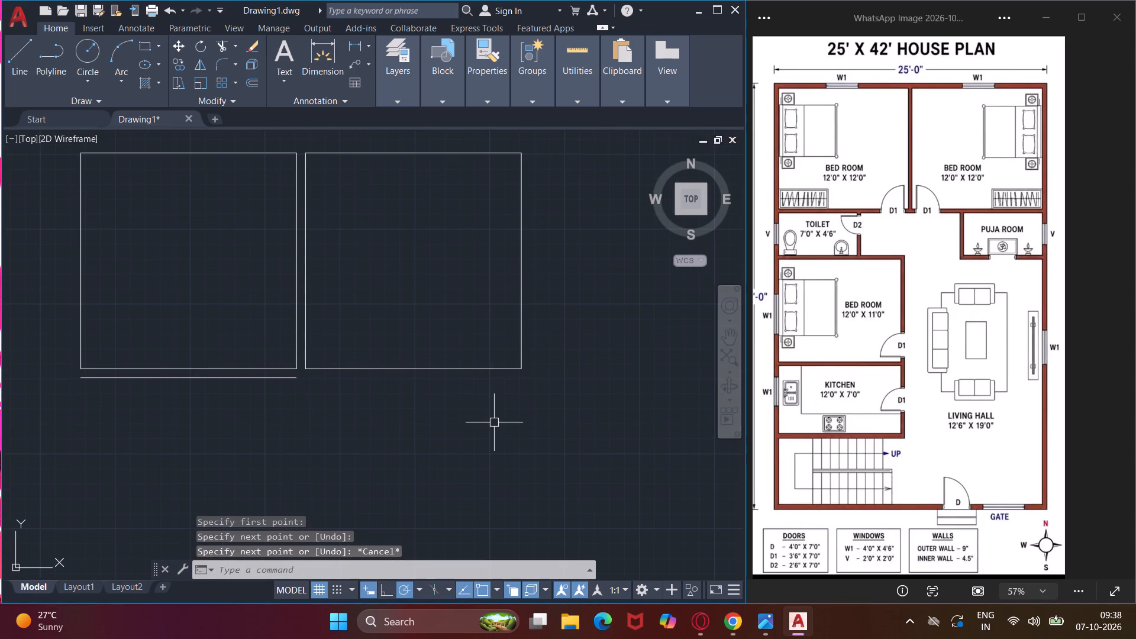
text(o)
key(space)
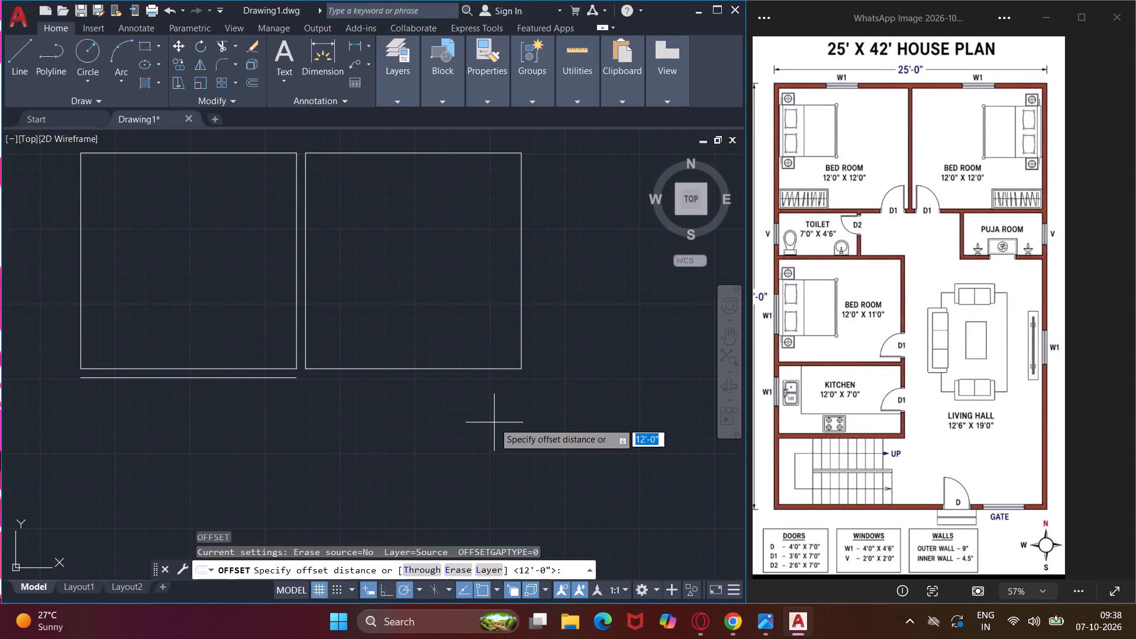
text(6")
key(Return)
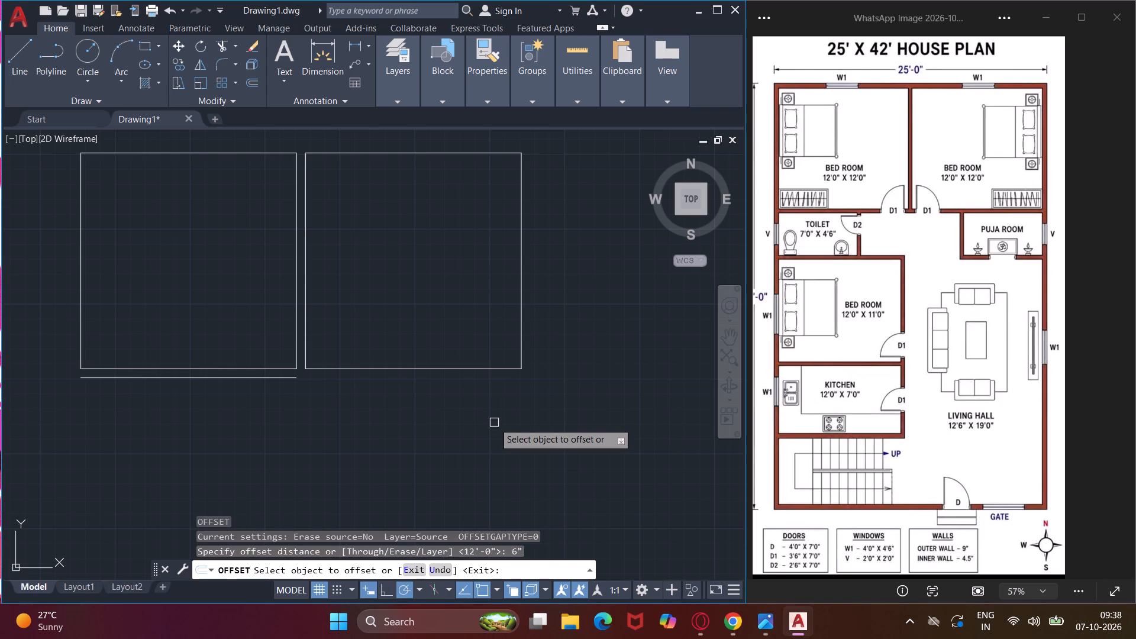
click(451, 371)
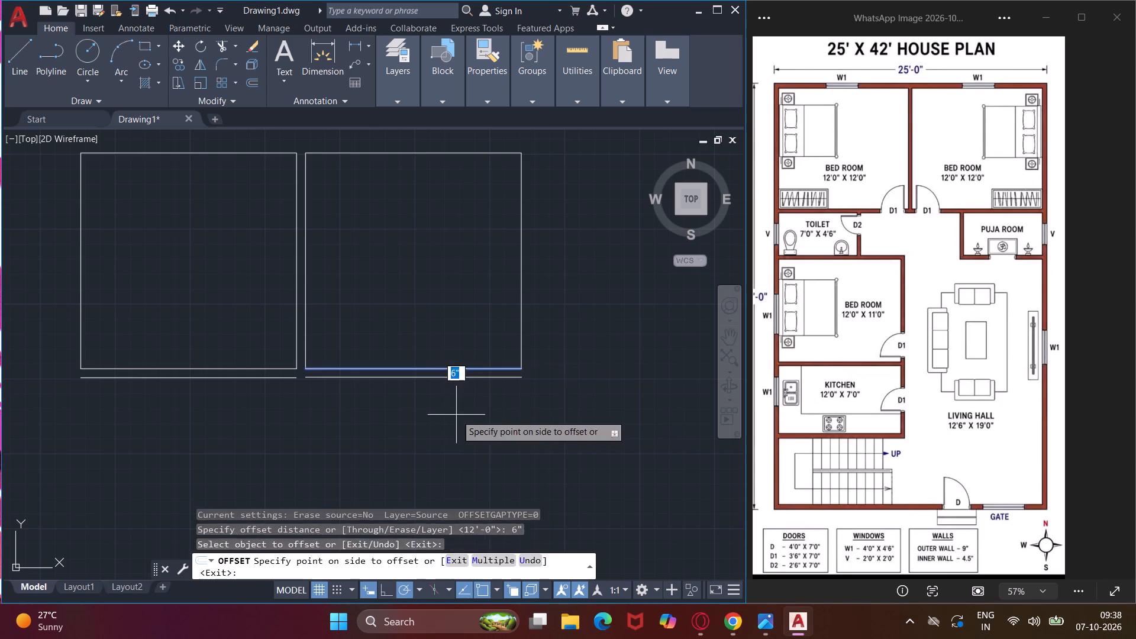
click(456, 415)
key(Escape)
From the right end of the second bedroom's lower wall line, draw the puja room's side 4'6" down and its bottom line 7' left.
text(l)
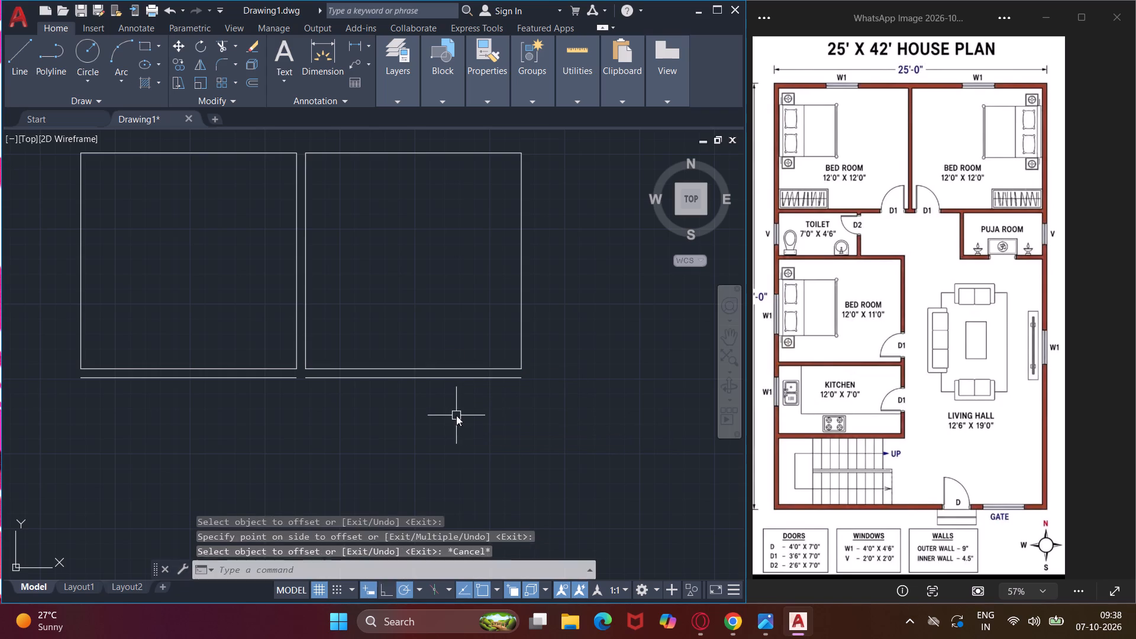
key(space)
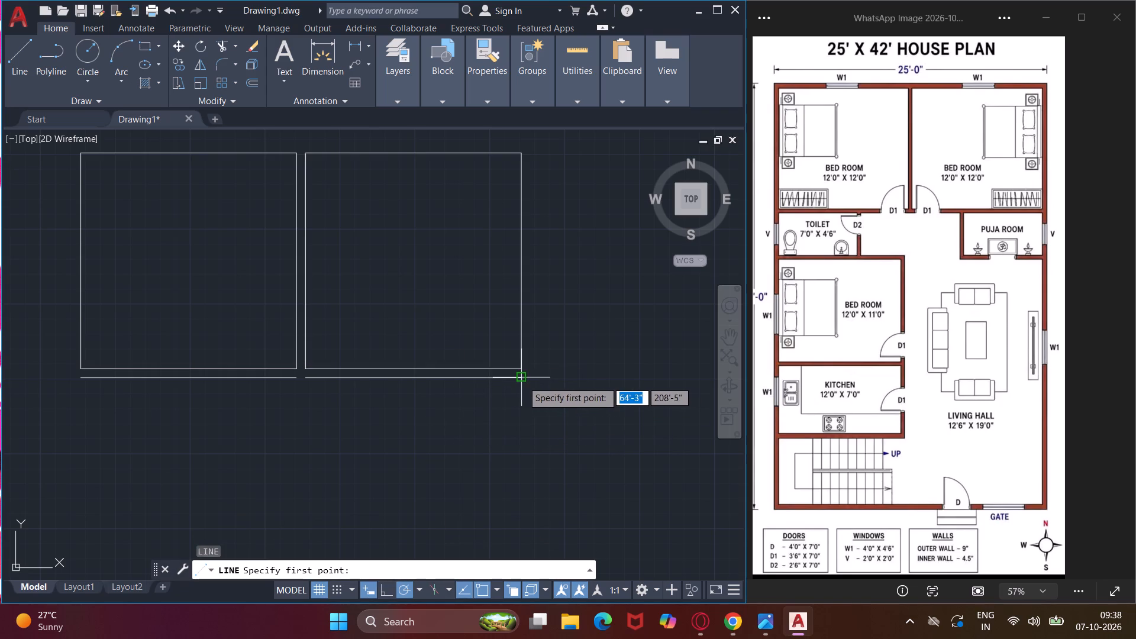
click(522, 381)
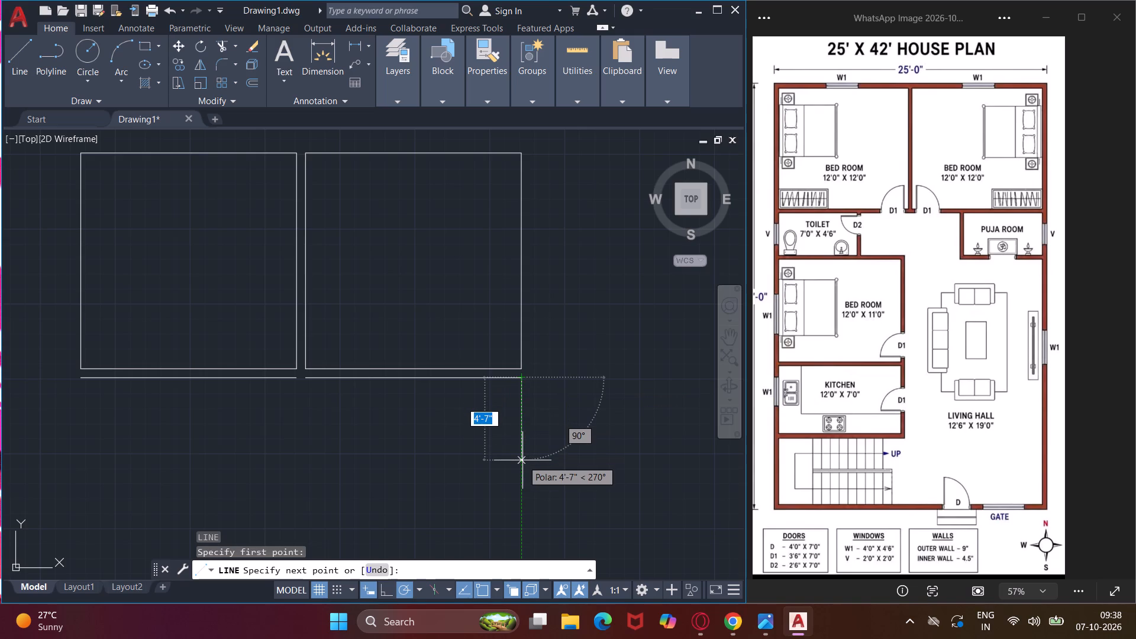
text(4'6")
key(Return)
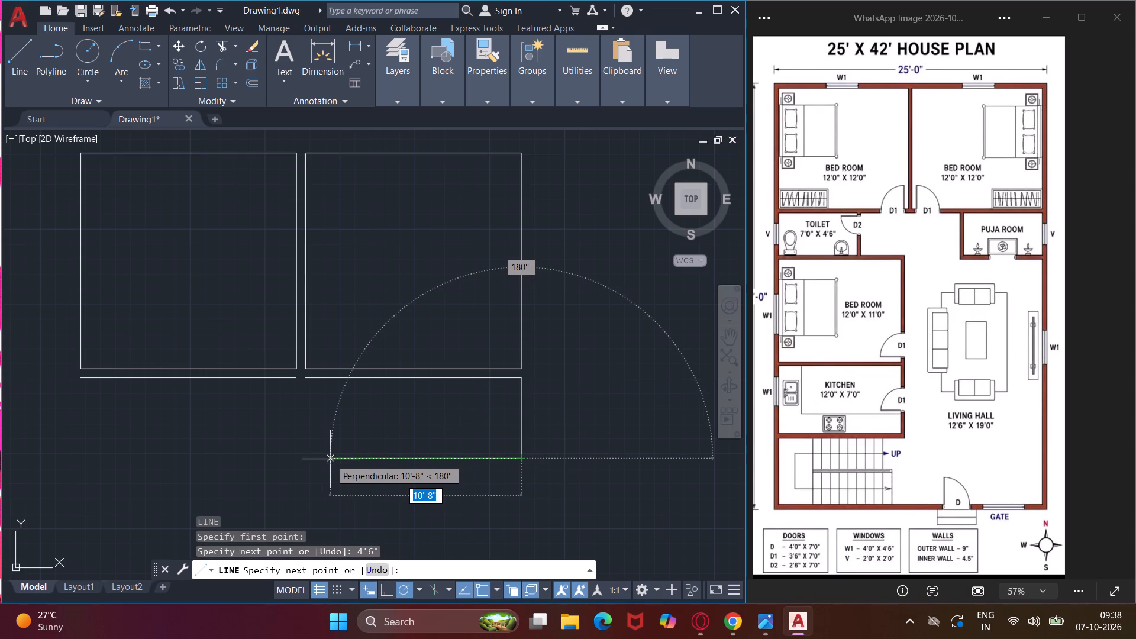
text(7')
key(Return)
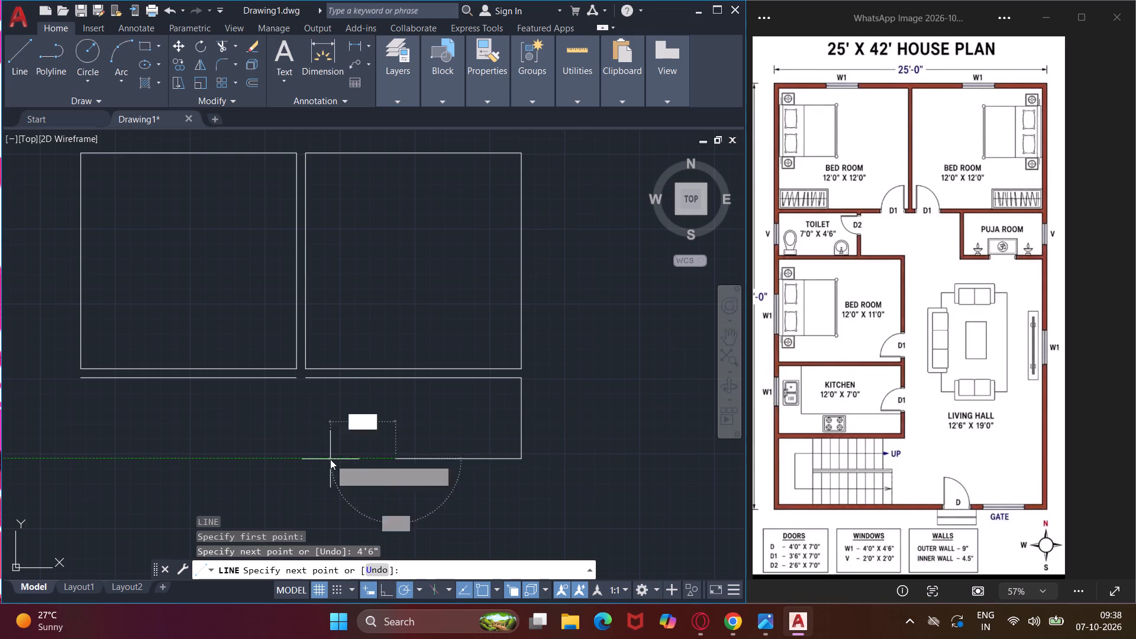
key(Escape)
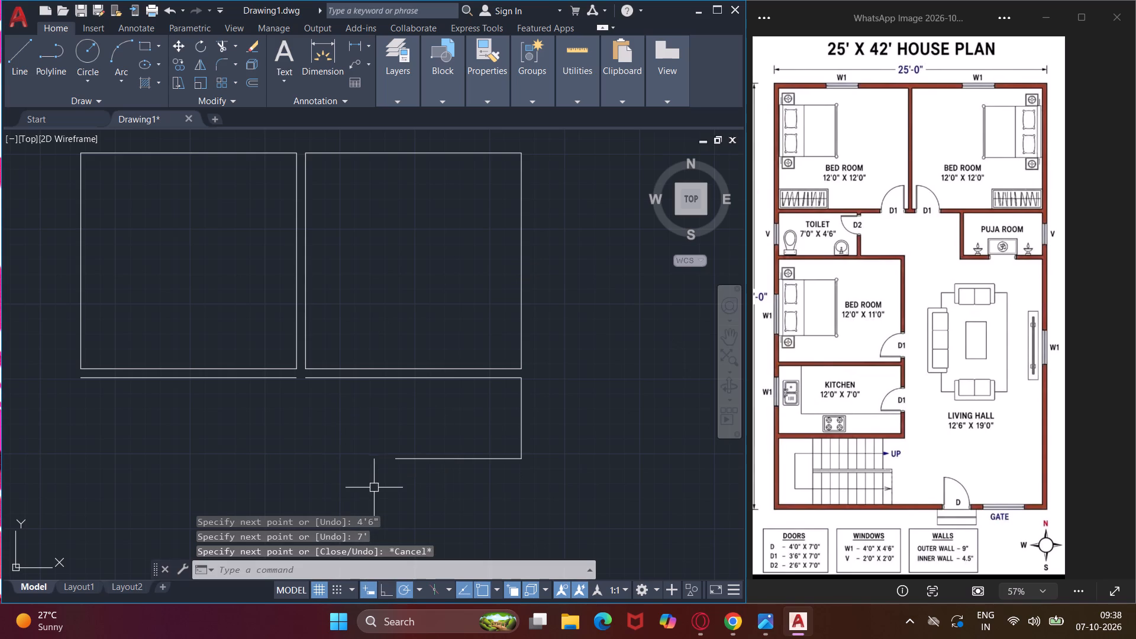
Offset the puja room's bottom line 6" downward for the wall thickness.
text(o)
key(space)
key(6)
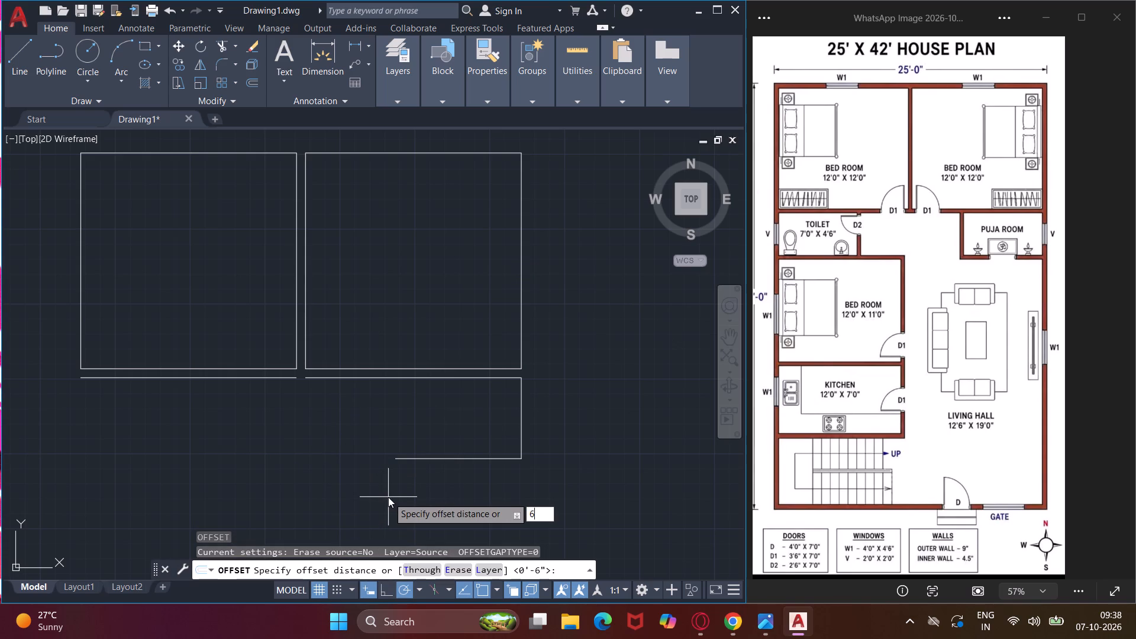
key(shift+quotedbl)
key(Return)
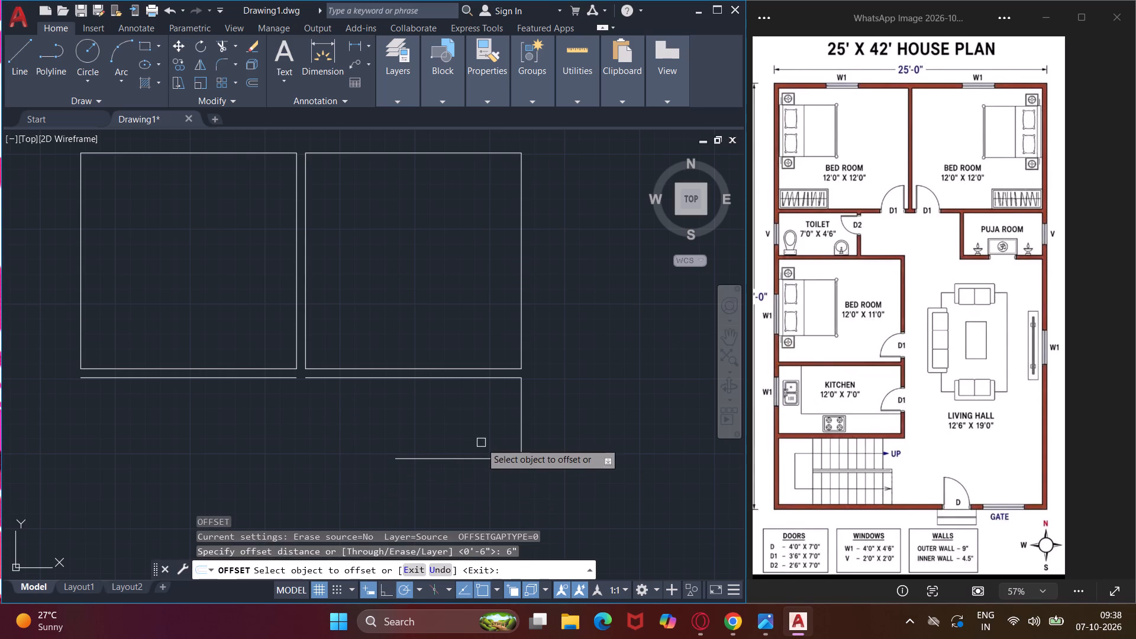
click(481, 459)
click(483, 496)
middle_drag(483, 496, 426, 409)
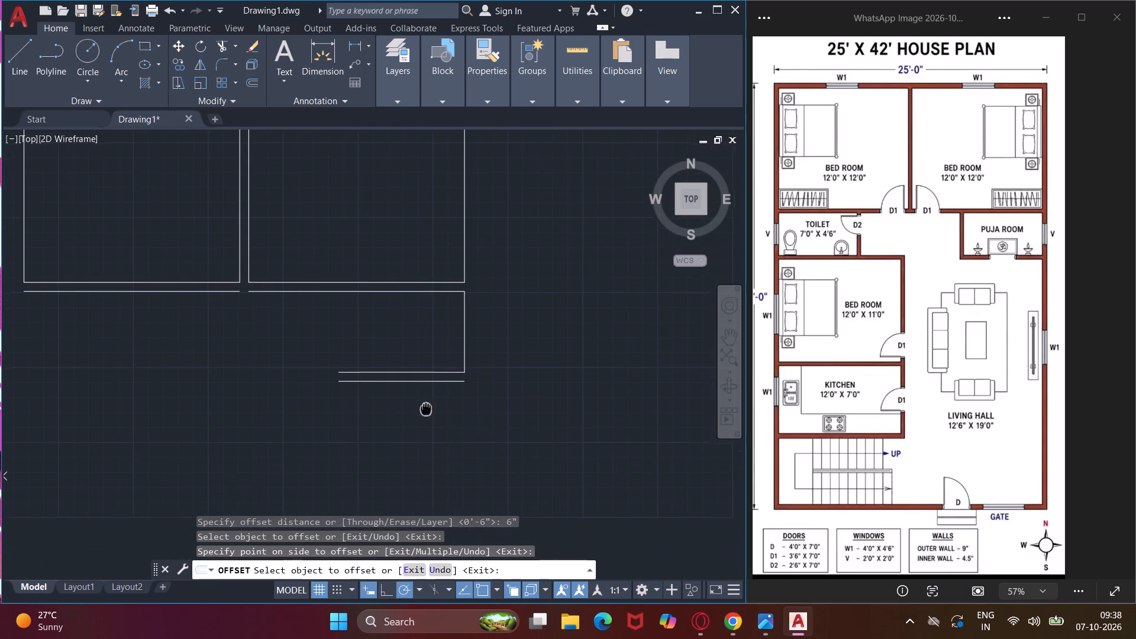
key(Escape)
Draw the living hall's right side 19'6" down from the puja wall's lower right end, with a bottom line about 33'-9" to the left.
text(l)
key(space)
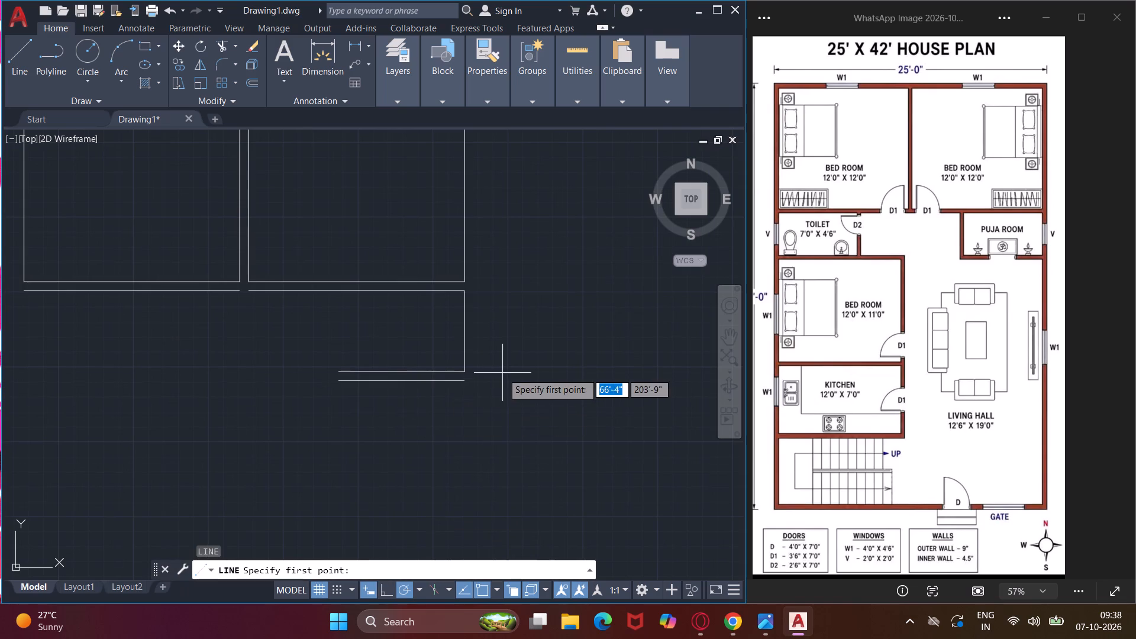
click(466, 384)
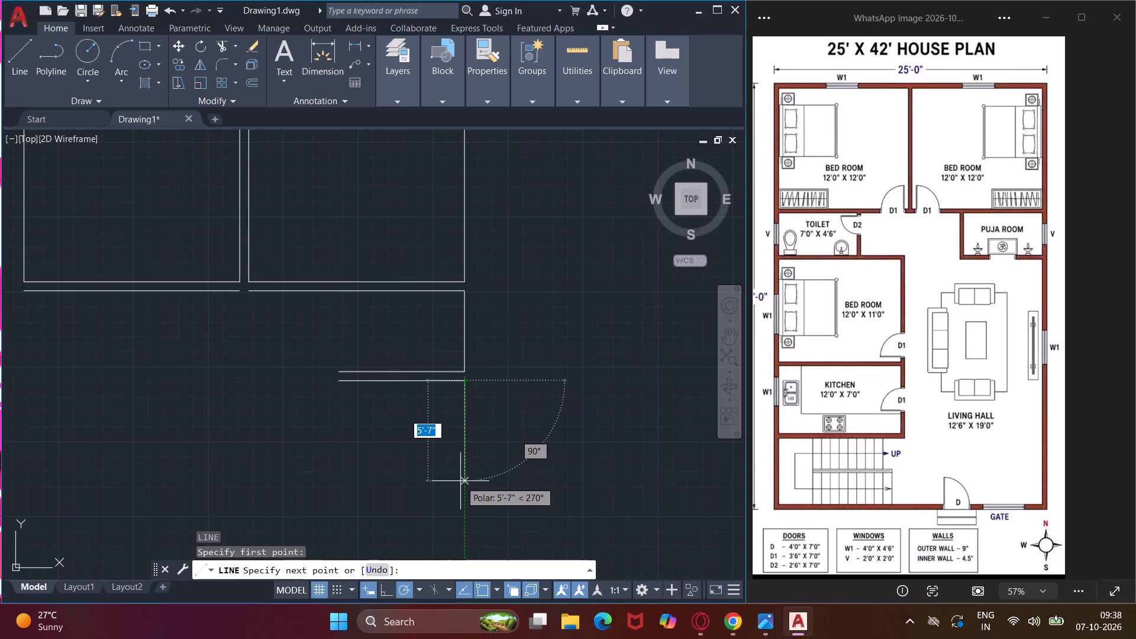
key(1)
text(9'6")
key(Return)
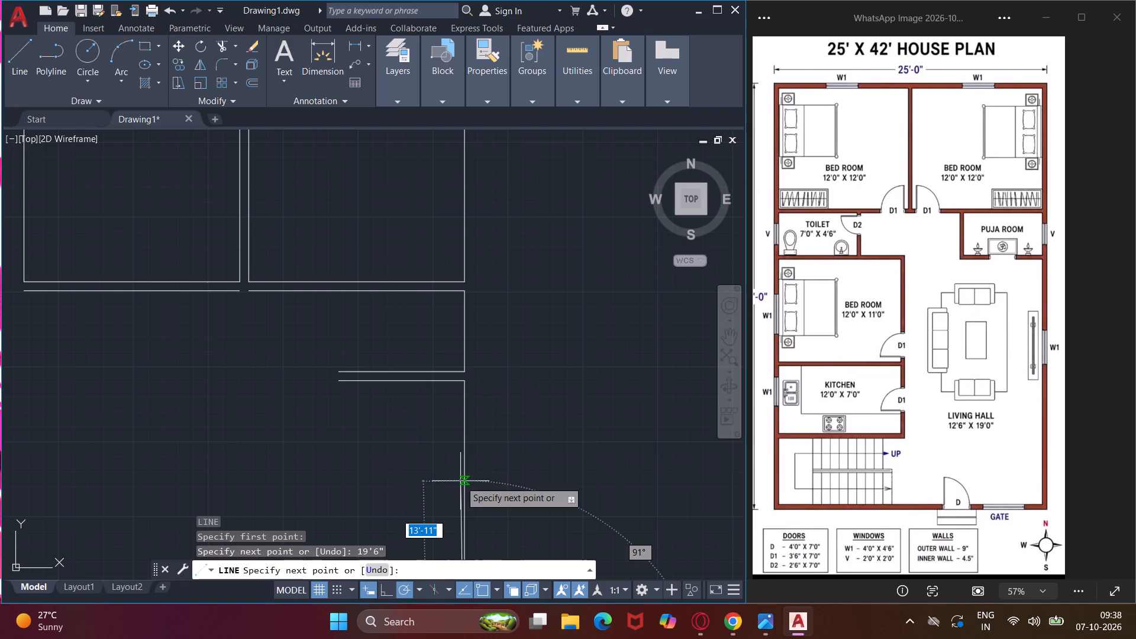
scroll(460, 481, down, 3)
middle_drag(460, 481, 463, 479)
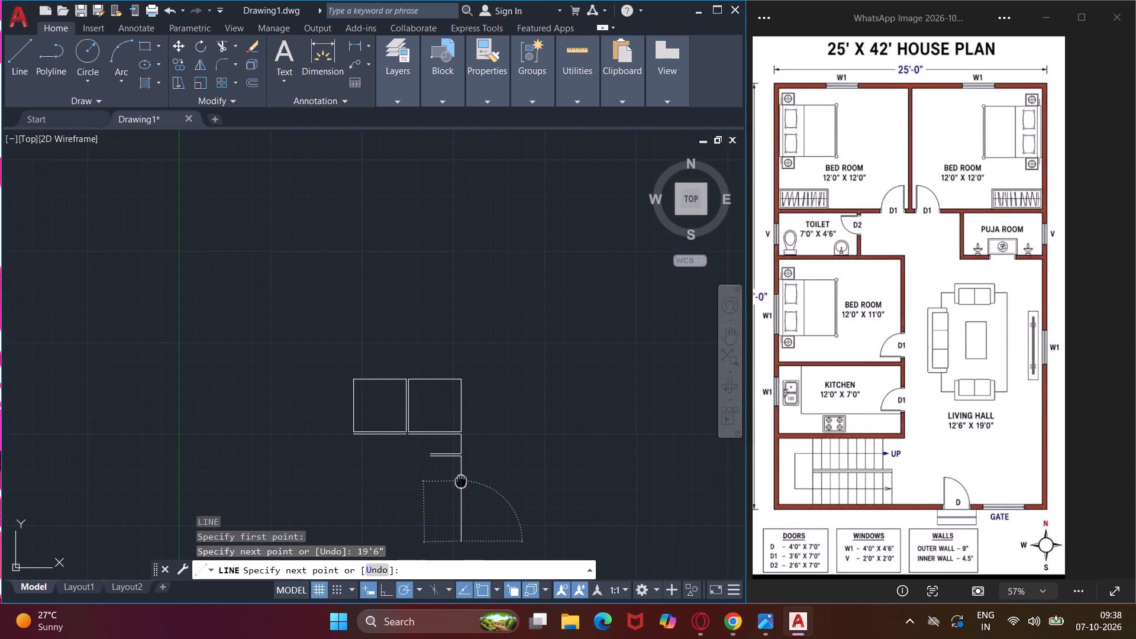
middle_drag(463, 479, 480, 316)
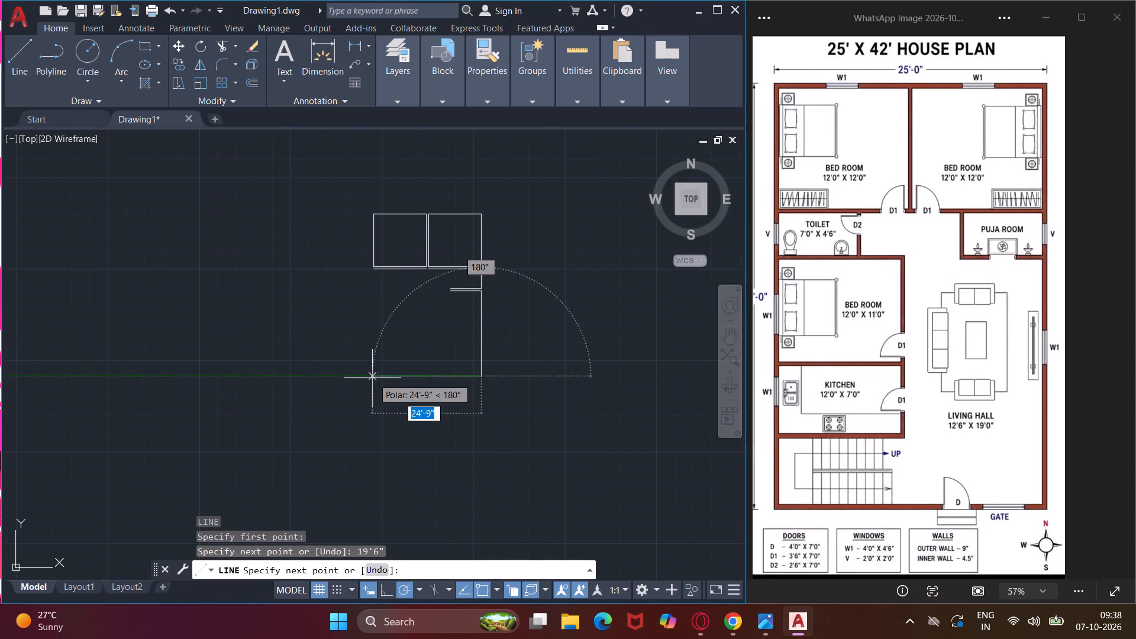
click(331, 376)
key(grave)
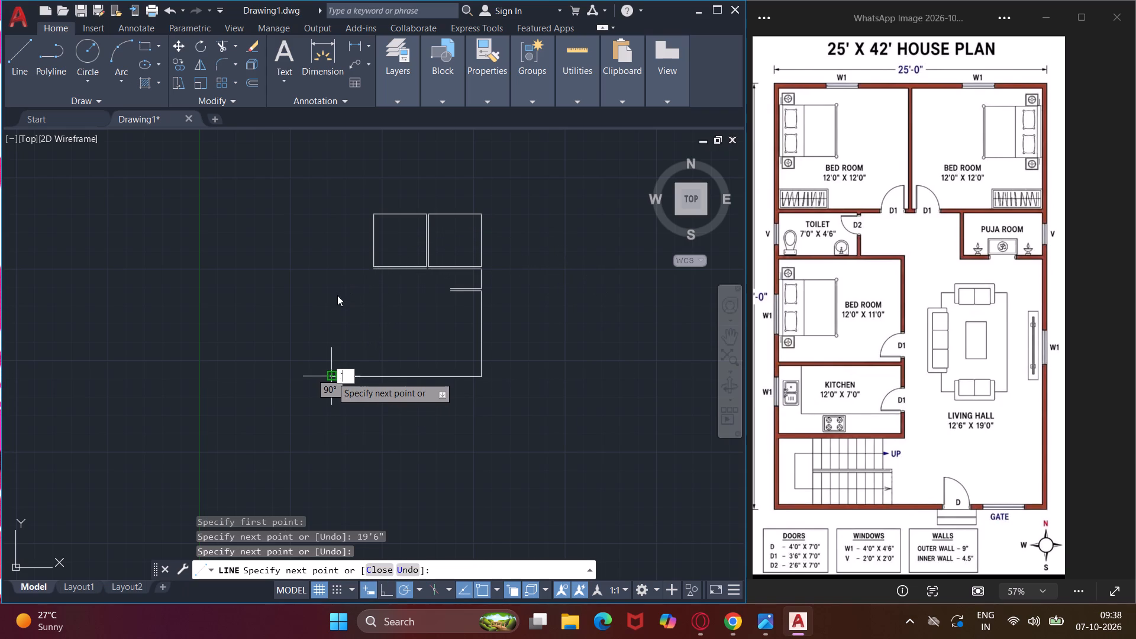
key(Escape)
key(Escape)
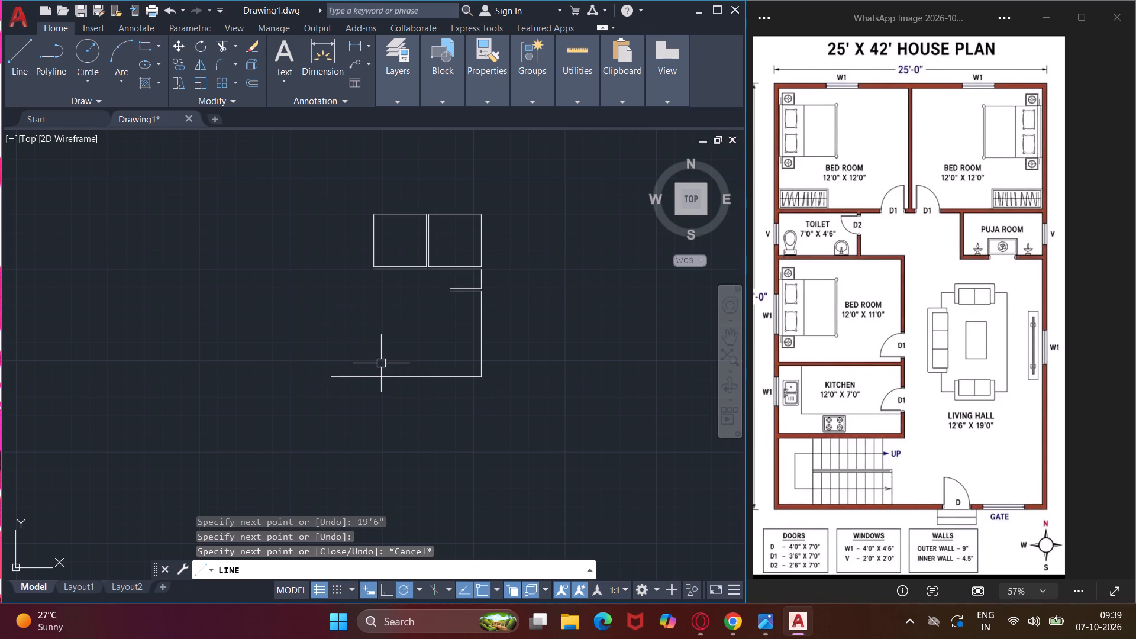
Draw the toilet below the first bedroom's left corner: 4'6" down, 7' right, and back up to the bedroom's lower wall line.
text(l)
key(space)
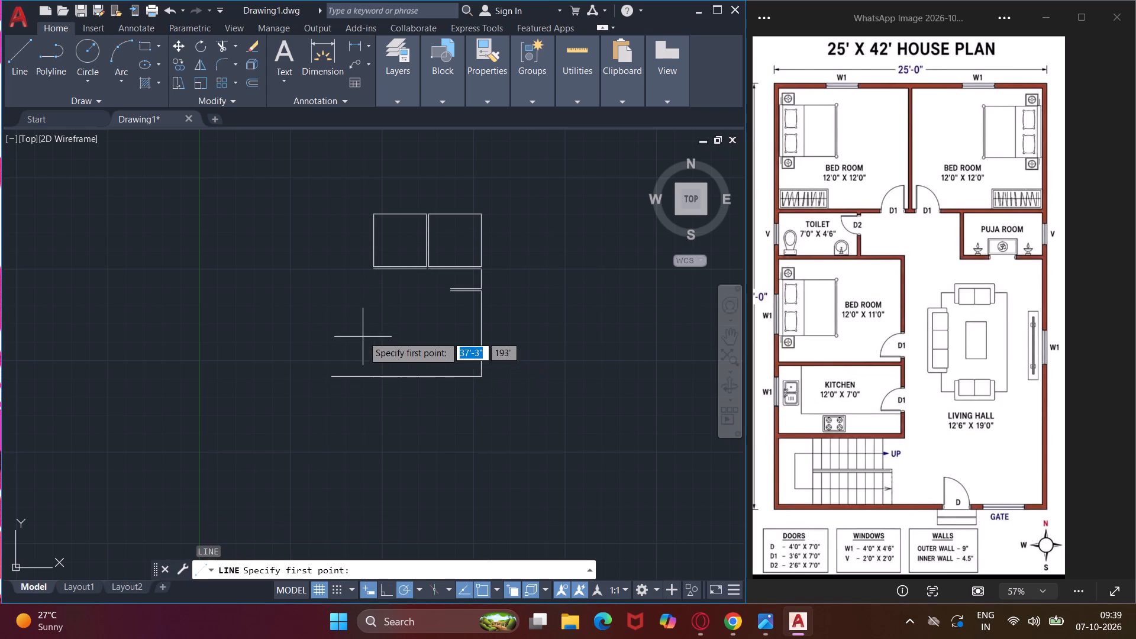
scroll(372, 269, up, 3)
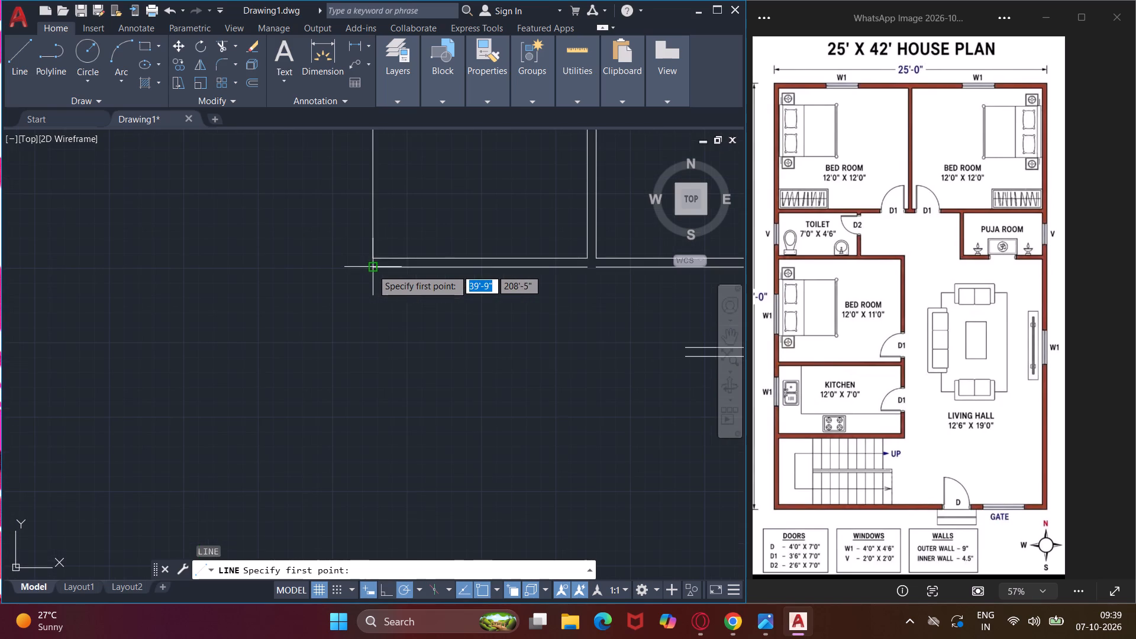
click(374, 269)
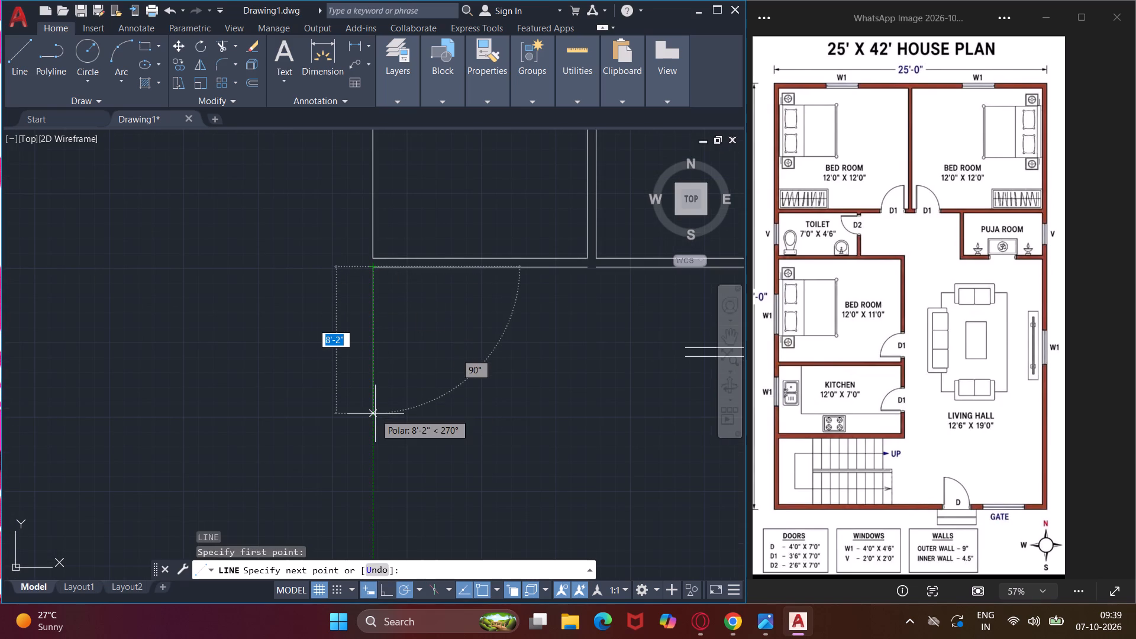
text(4')
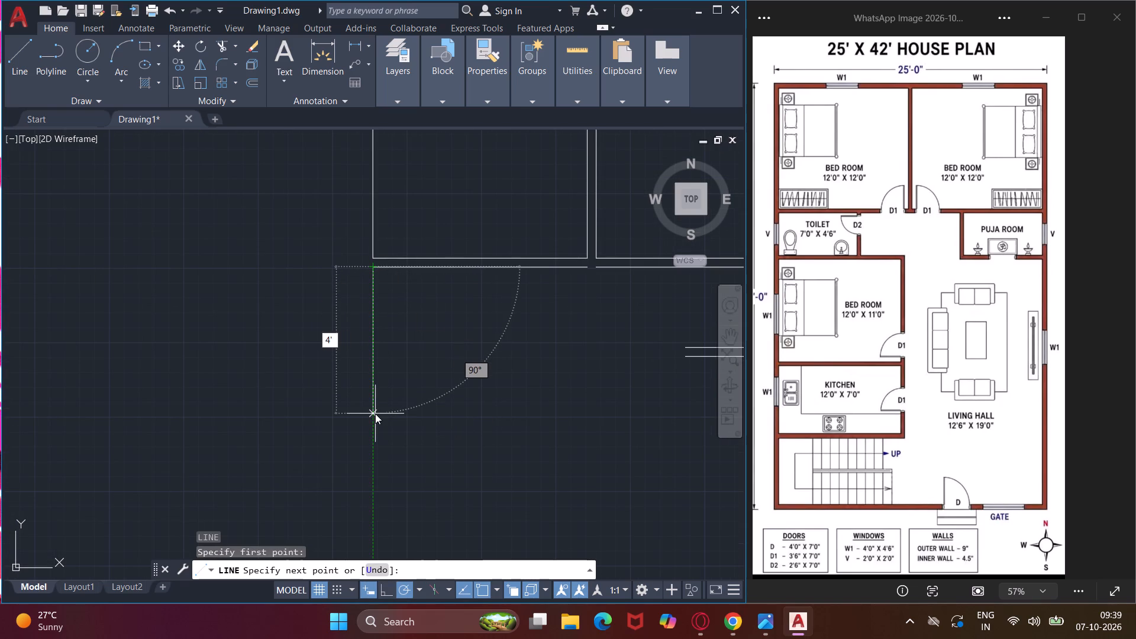
text(6")
key(Return)
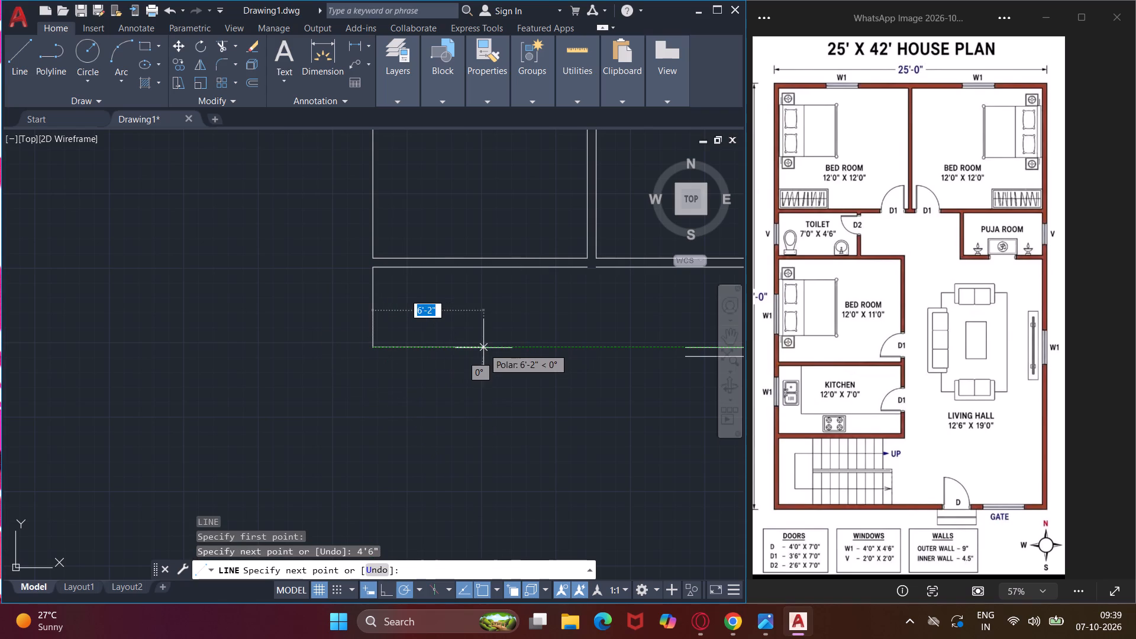
text(7')
key(Return)
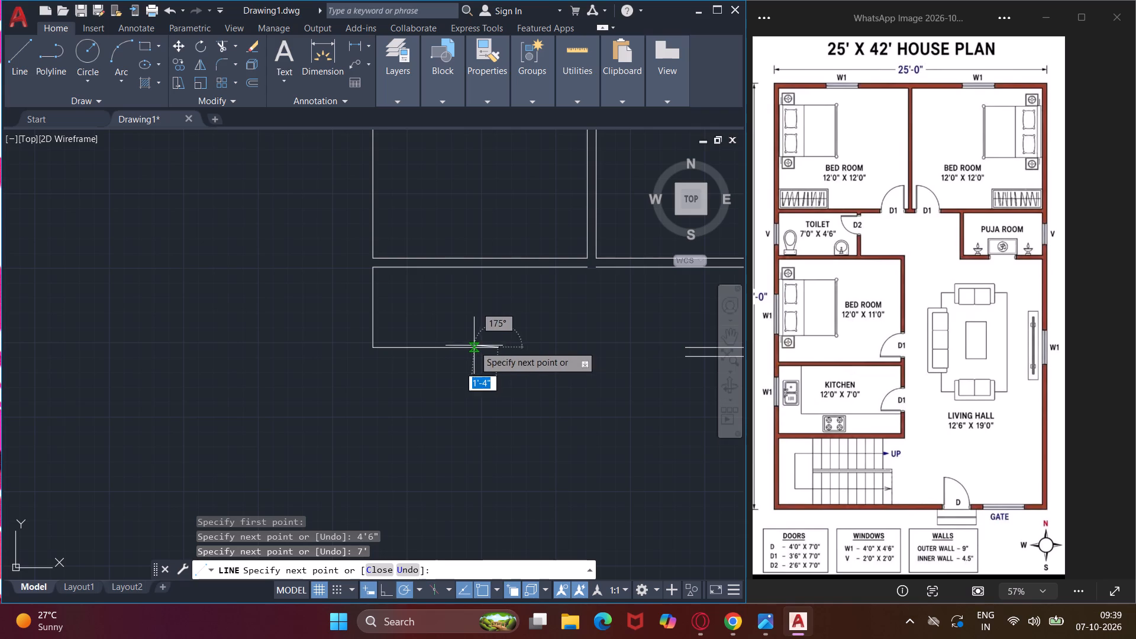
click(494, 264)
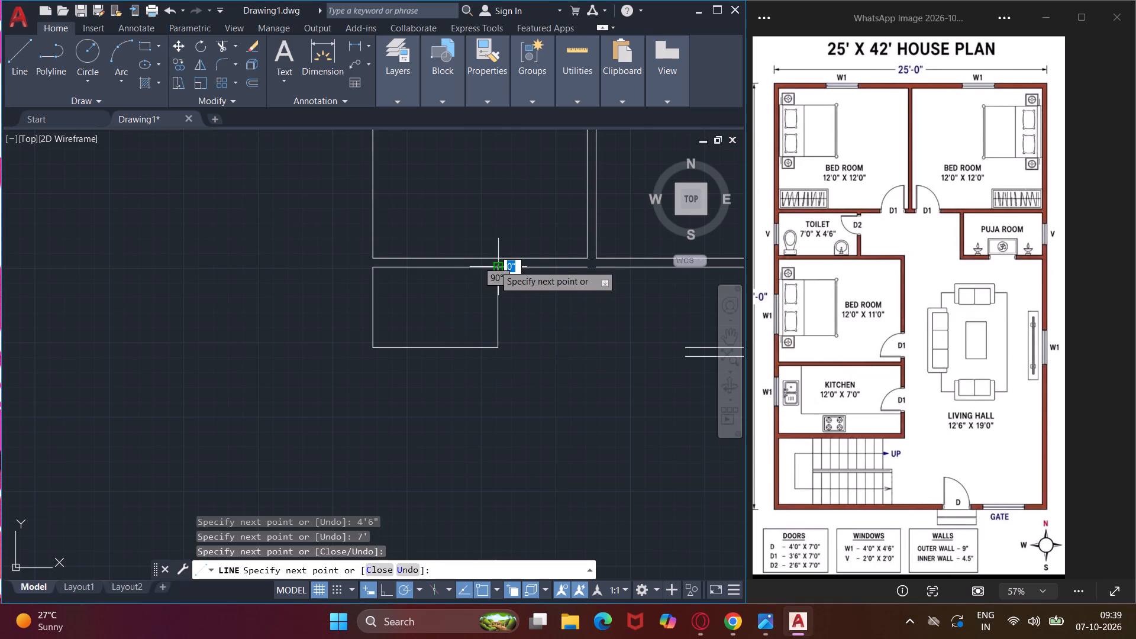
key(Escape)
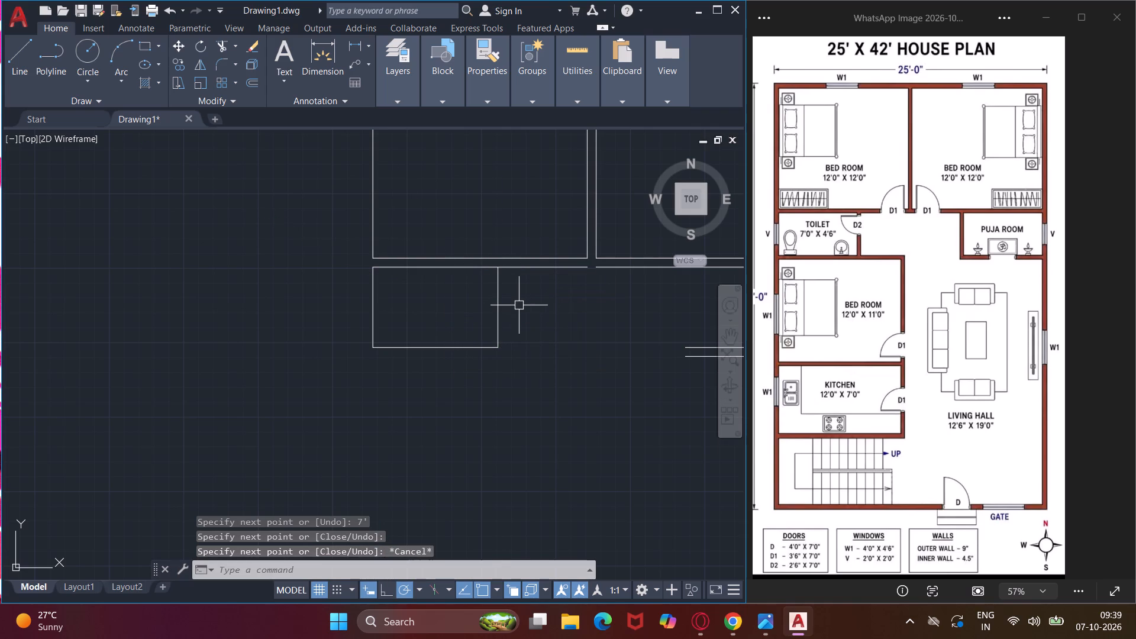
Offset the toilet's bottom and right lines 6" outward for the wall thickness.
middle_drag(519, 305, 494, 256)
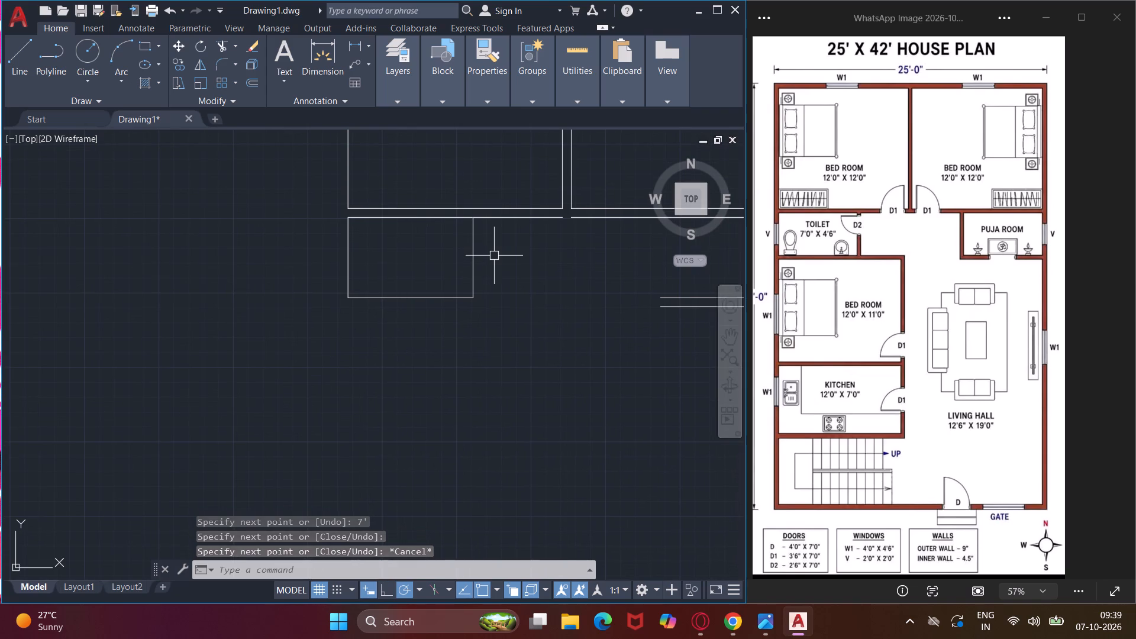
text(o)
key(space)
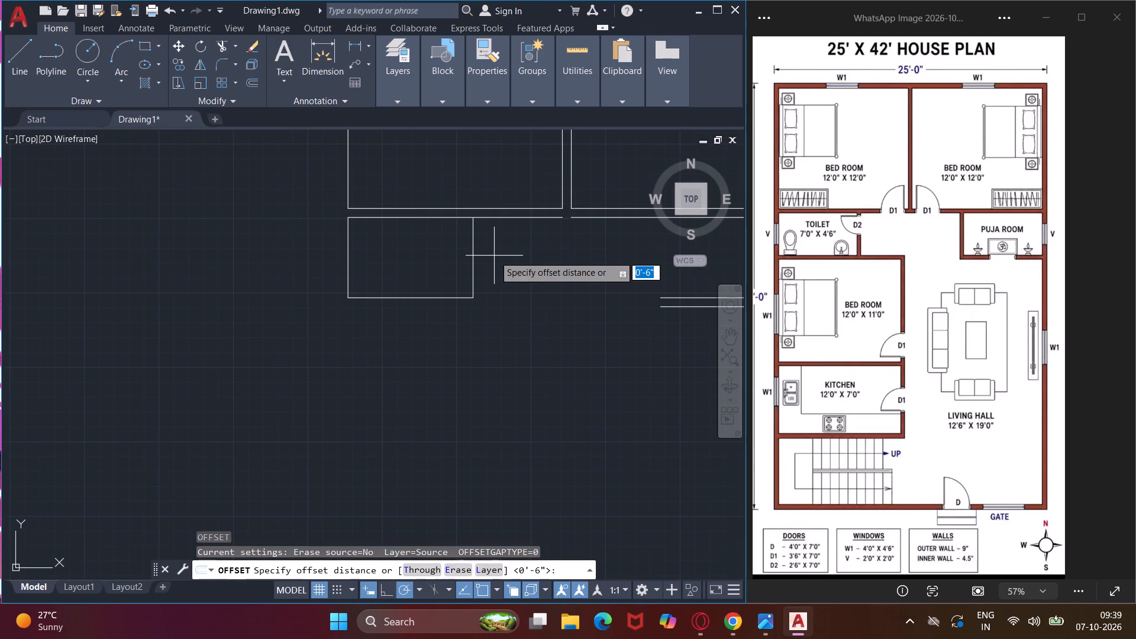
key(6)
key(shift+quotedbl)
key(Return)
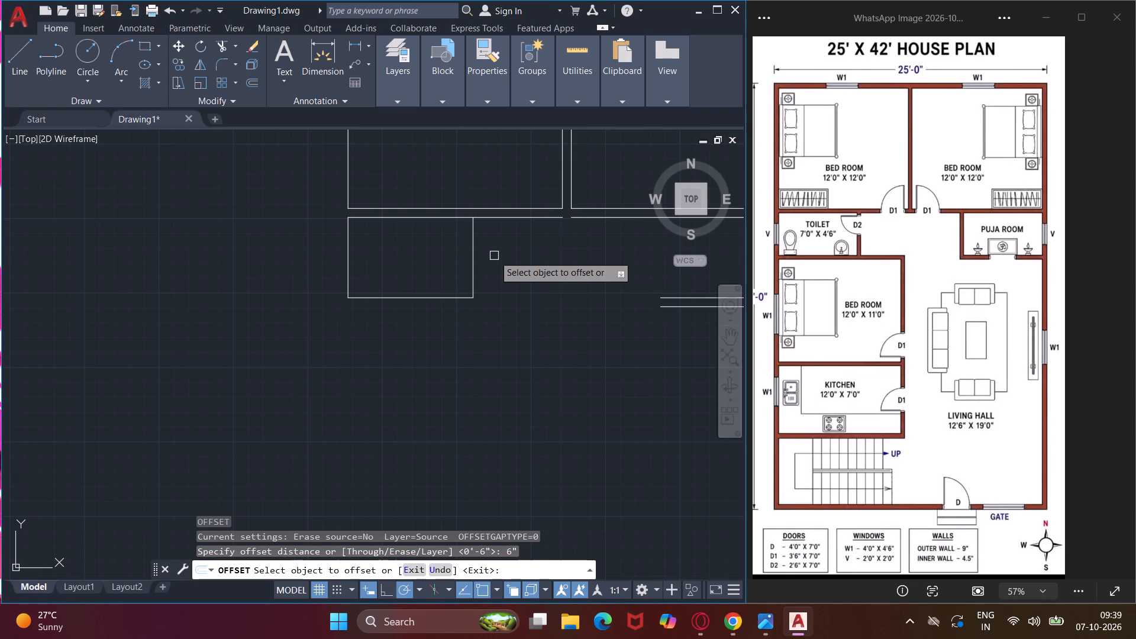
click(442, 300)
click(447, 345)
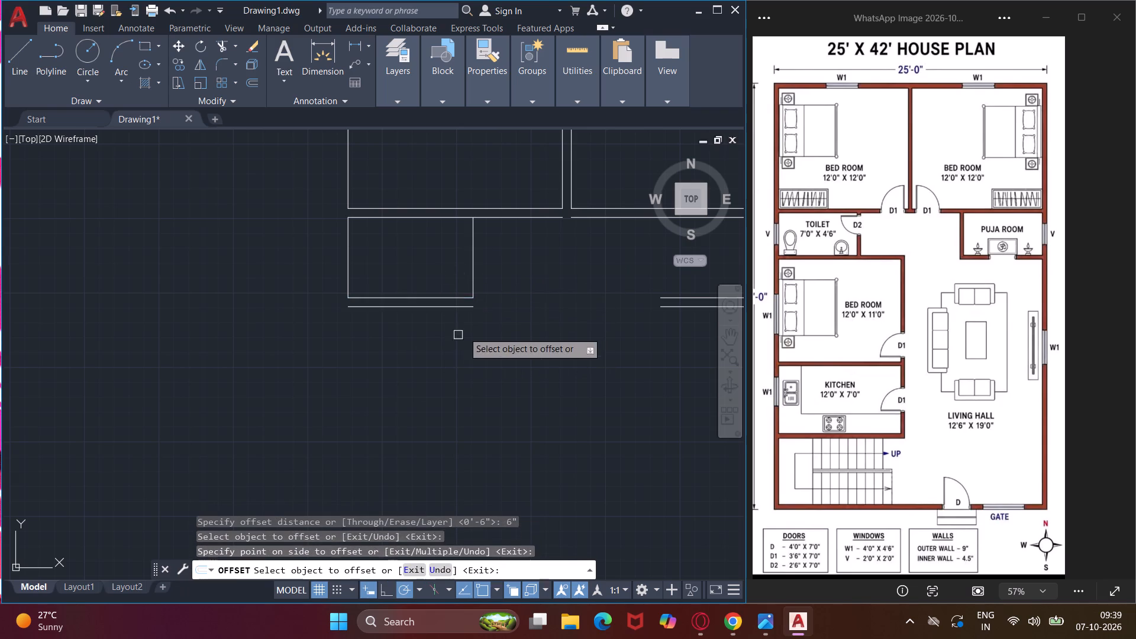
click(473, 267)
click(496, 266)
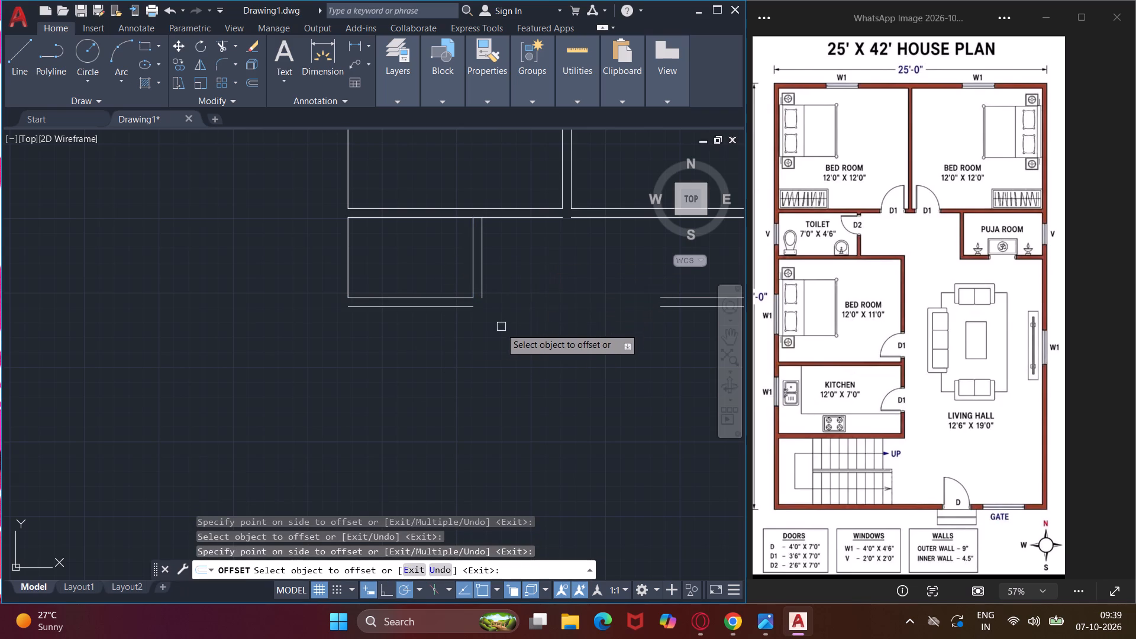
middle_drag(492, 343, 502, 302)
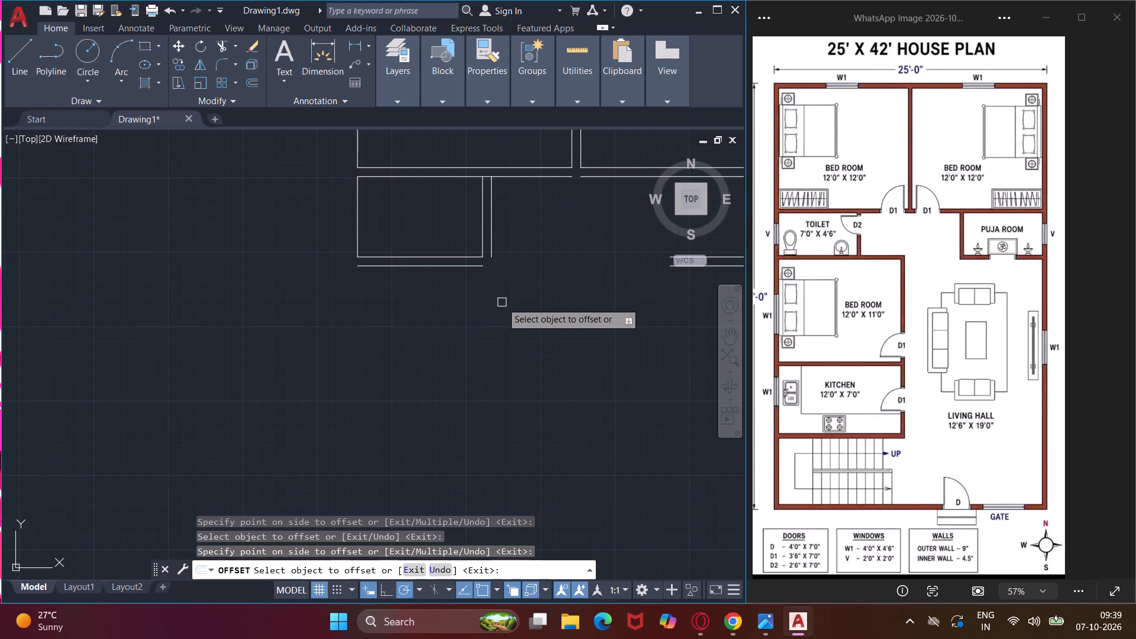
key(Escape)
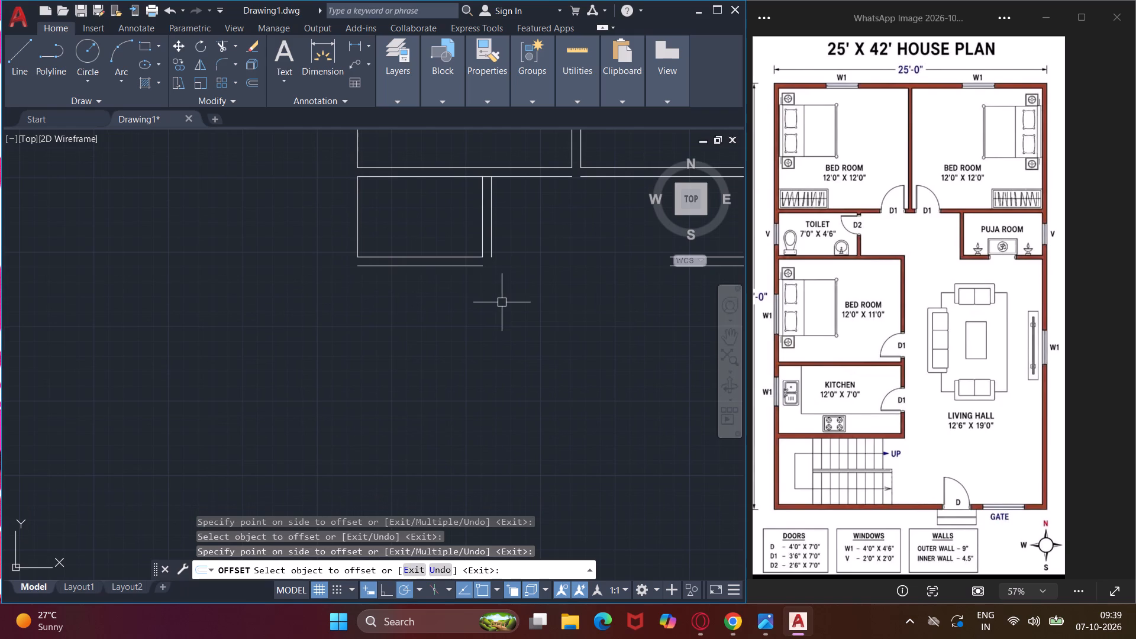
Switch to the desktop and launch the Fuji app.
click(702, 13)
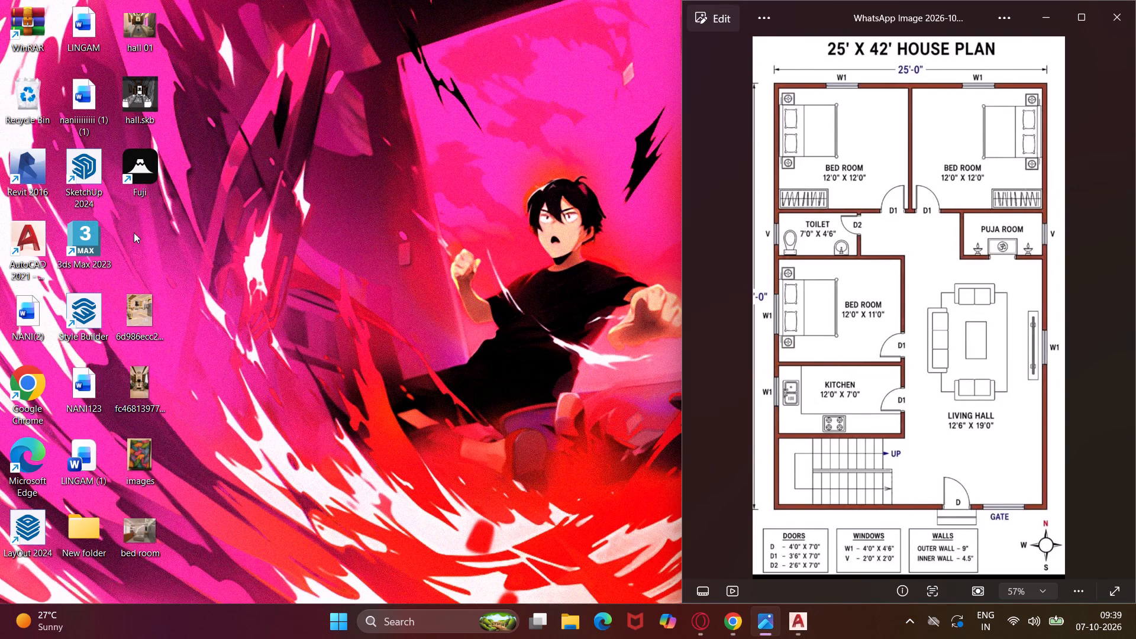
double_click(141, 187)
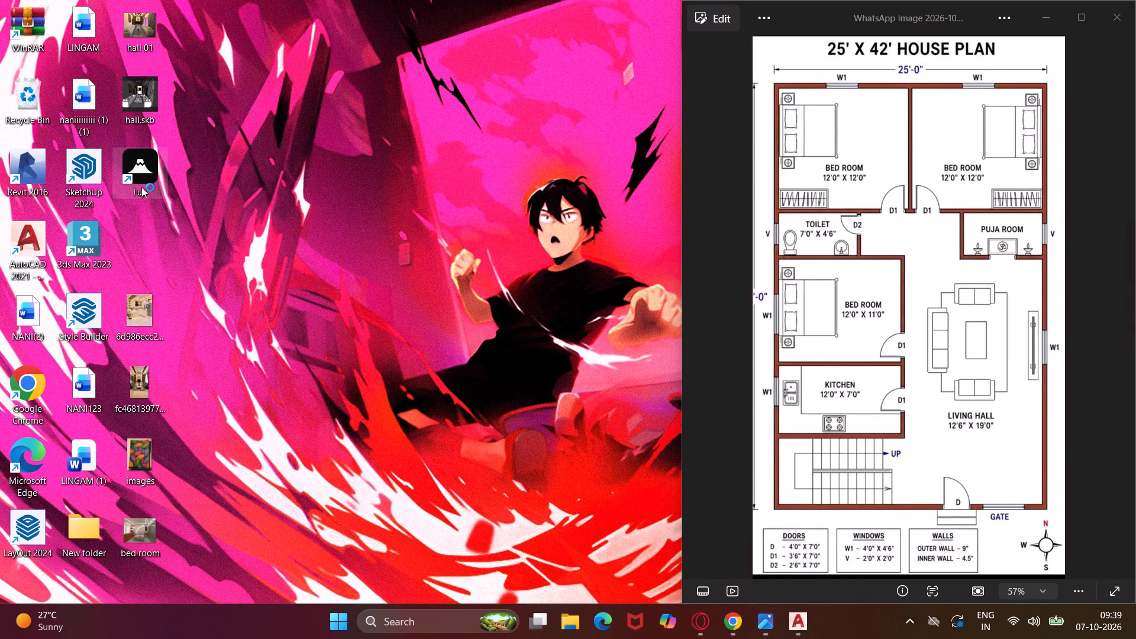
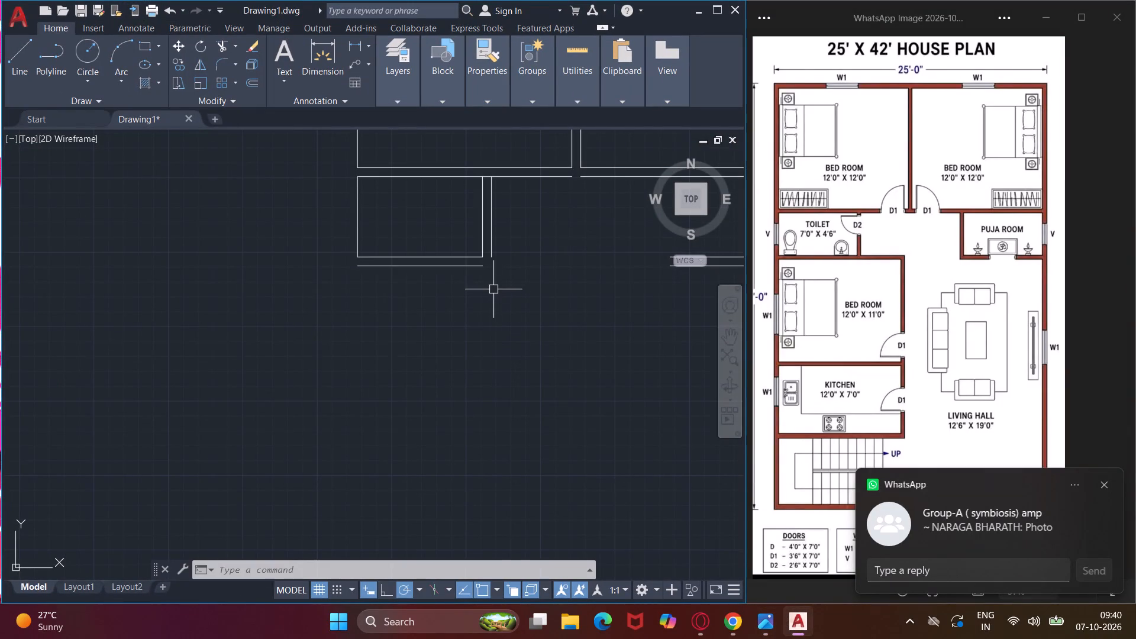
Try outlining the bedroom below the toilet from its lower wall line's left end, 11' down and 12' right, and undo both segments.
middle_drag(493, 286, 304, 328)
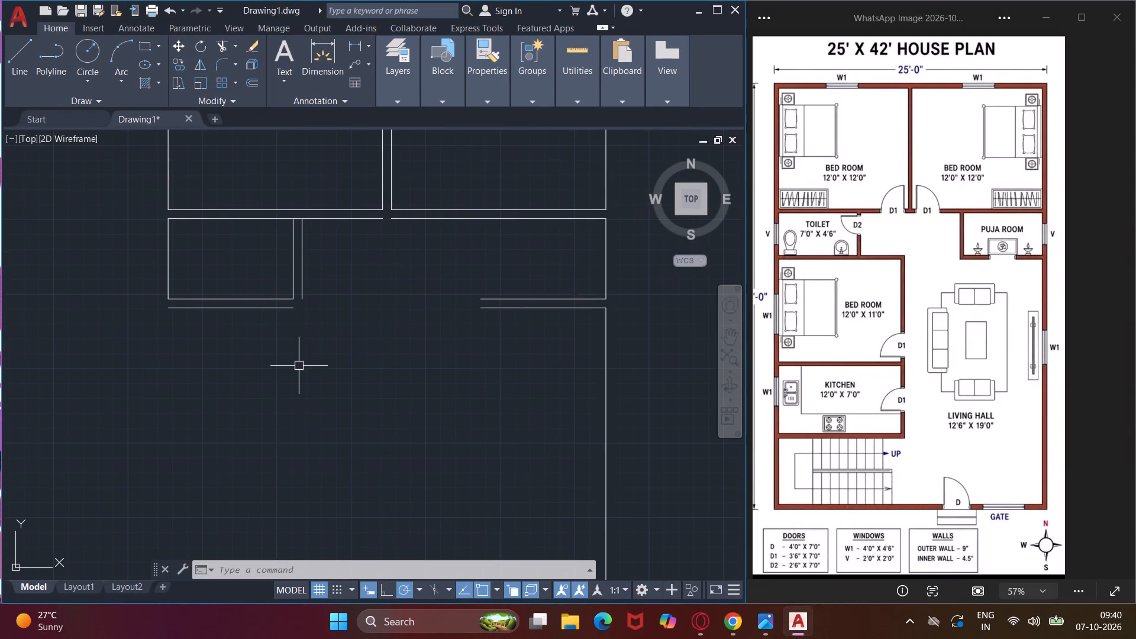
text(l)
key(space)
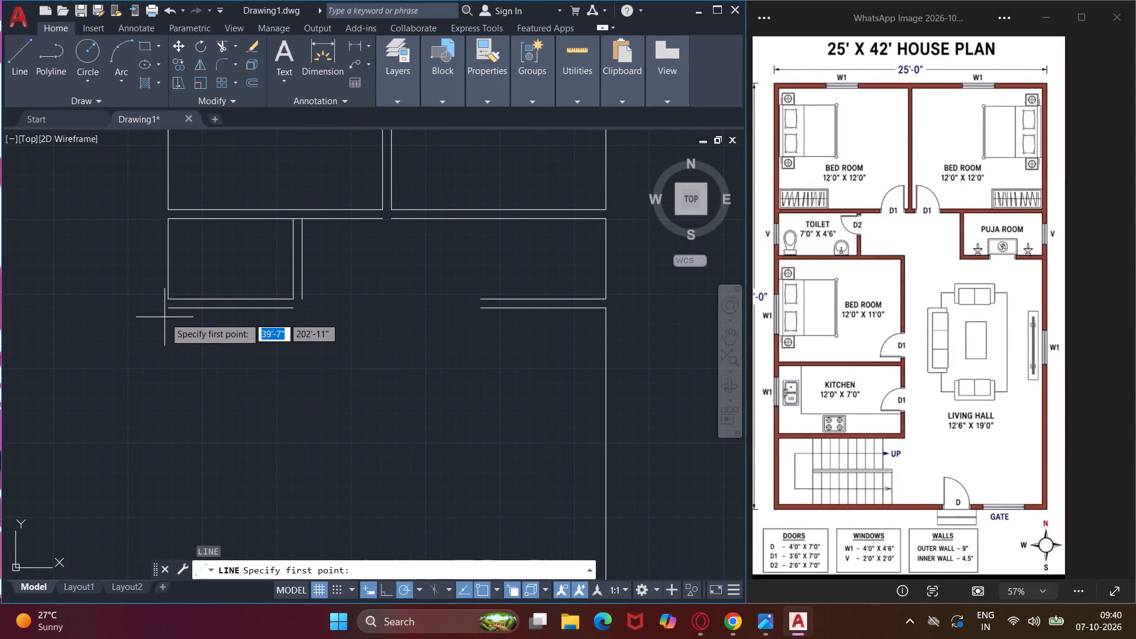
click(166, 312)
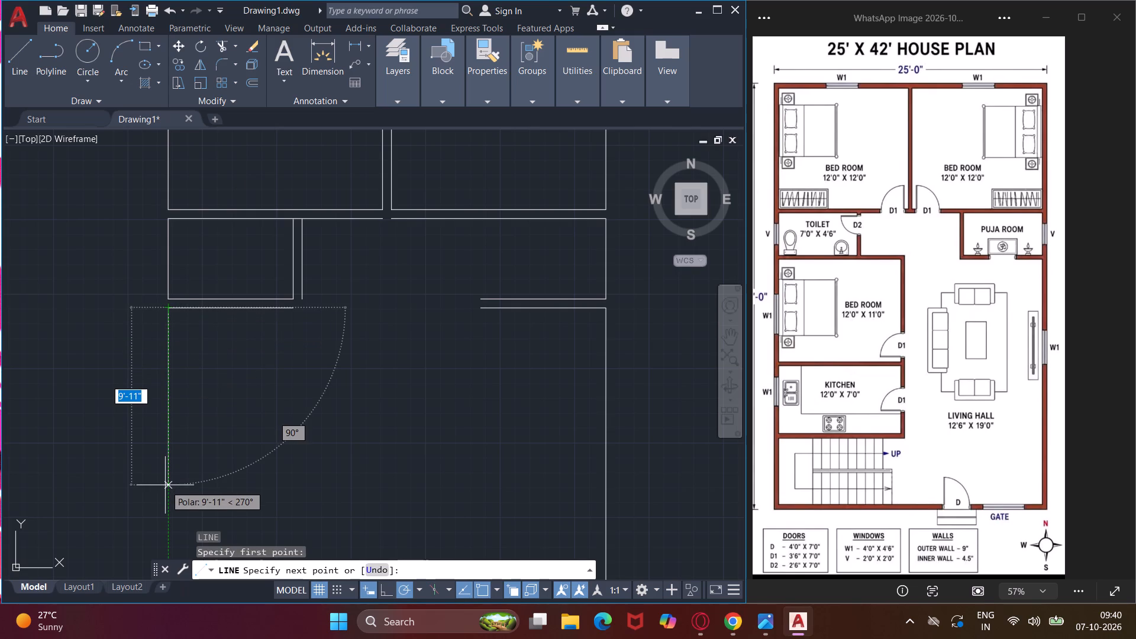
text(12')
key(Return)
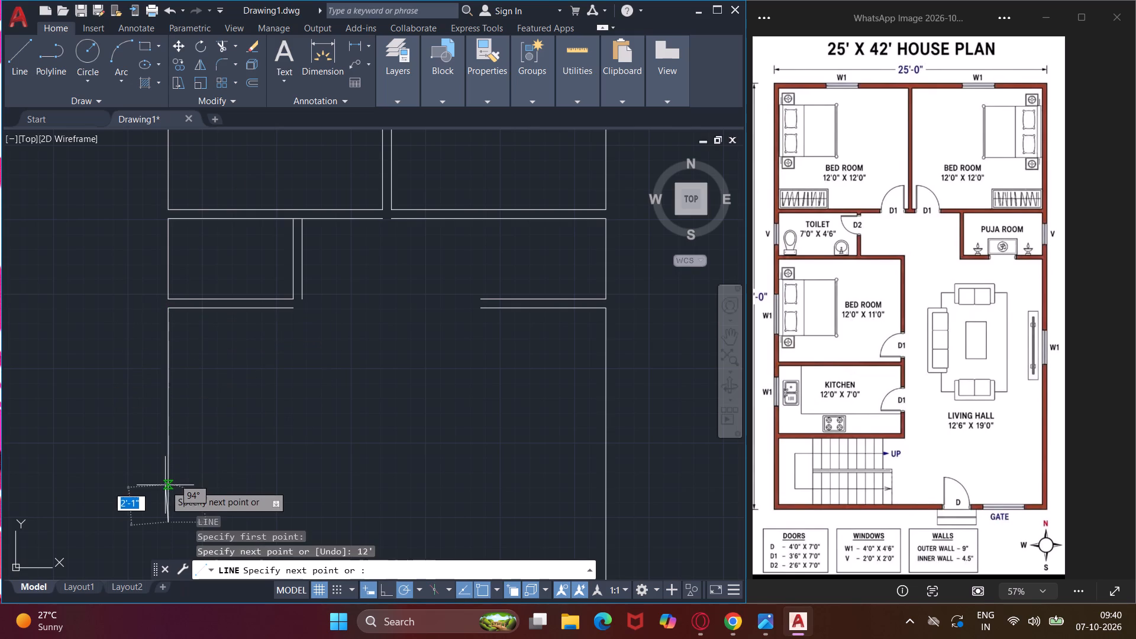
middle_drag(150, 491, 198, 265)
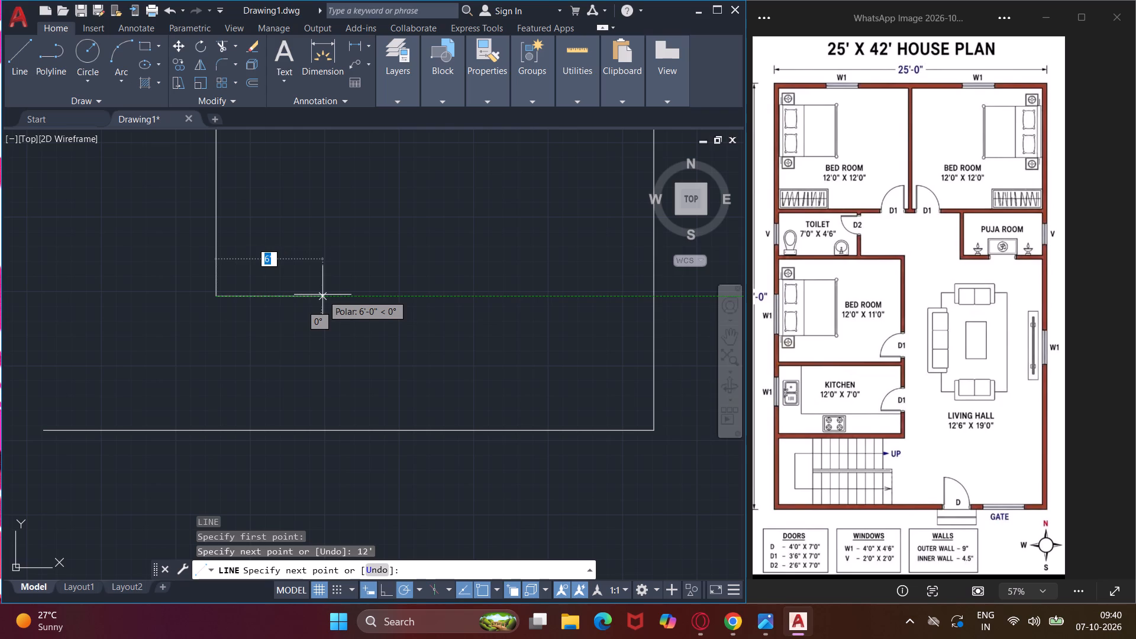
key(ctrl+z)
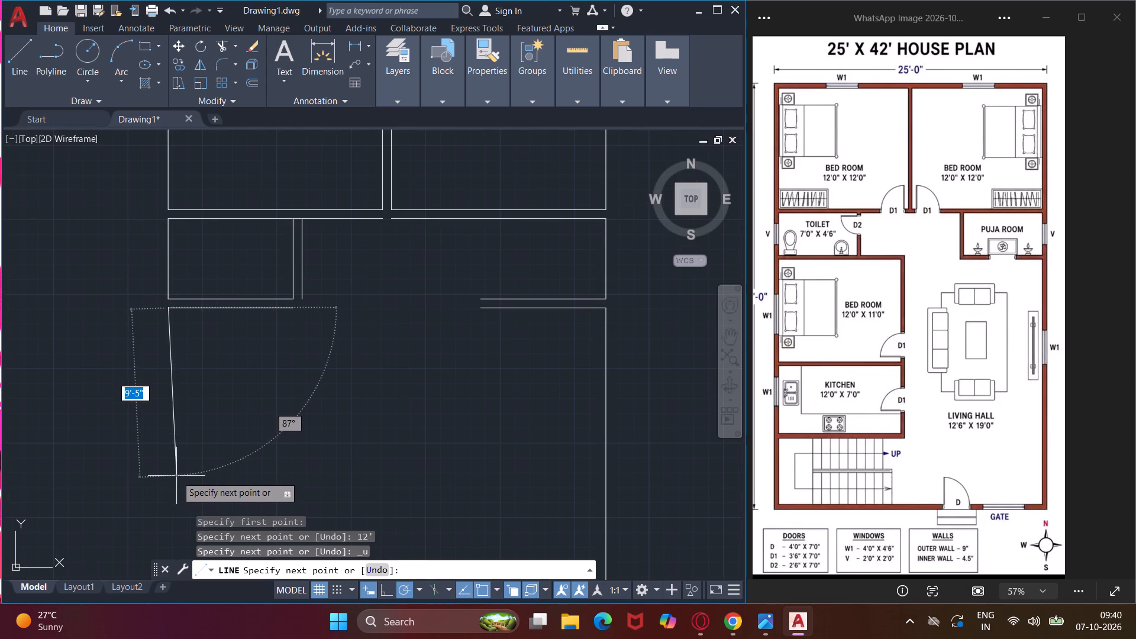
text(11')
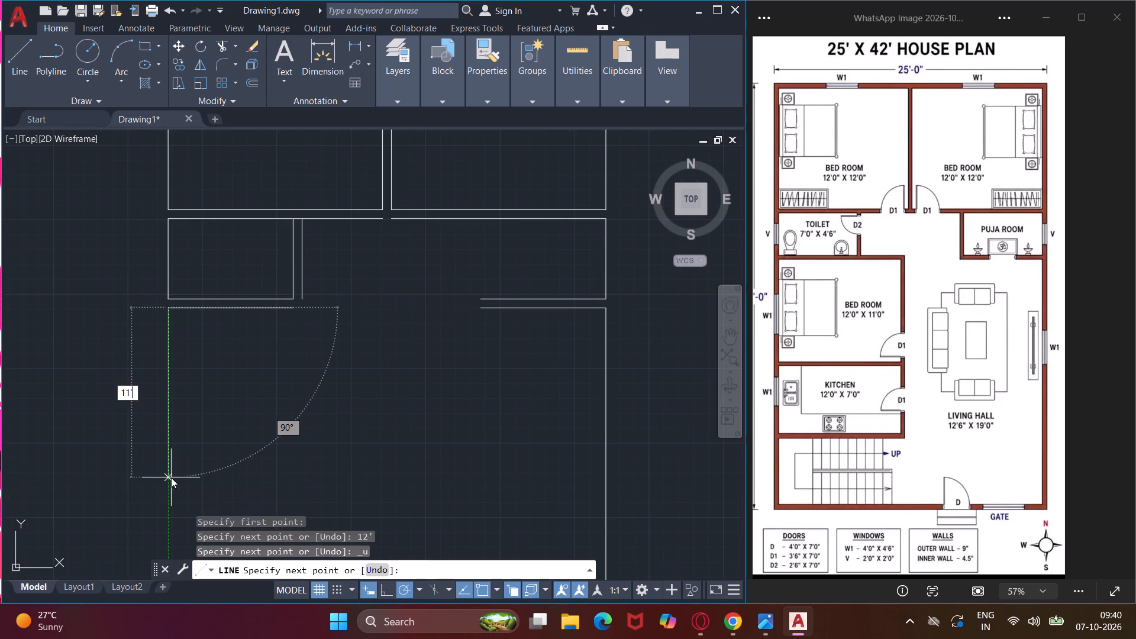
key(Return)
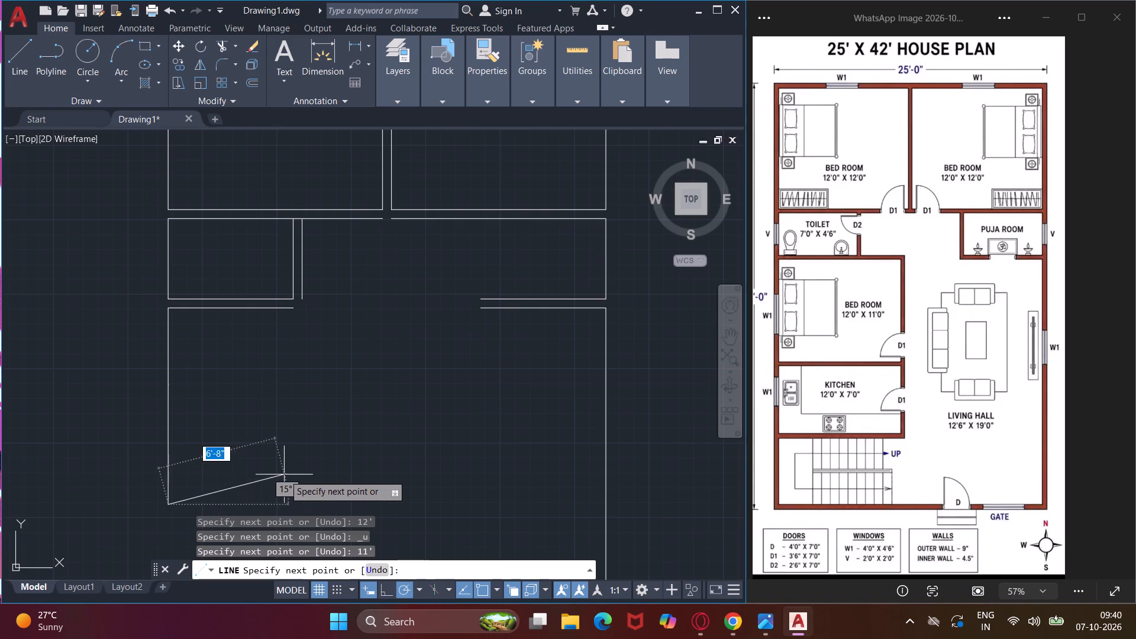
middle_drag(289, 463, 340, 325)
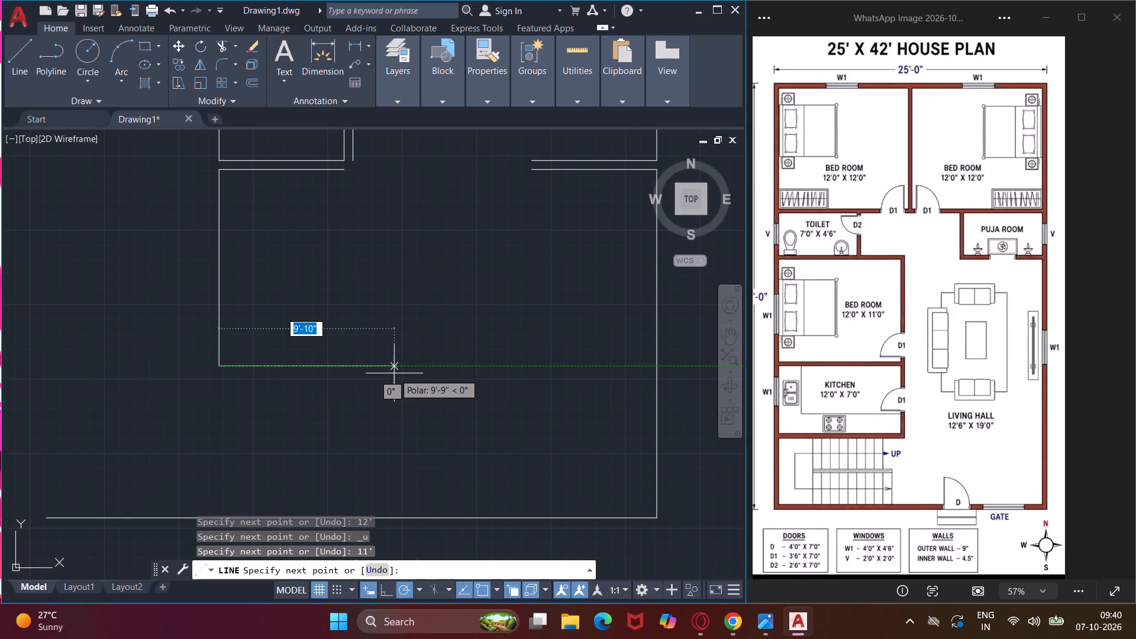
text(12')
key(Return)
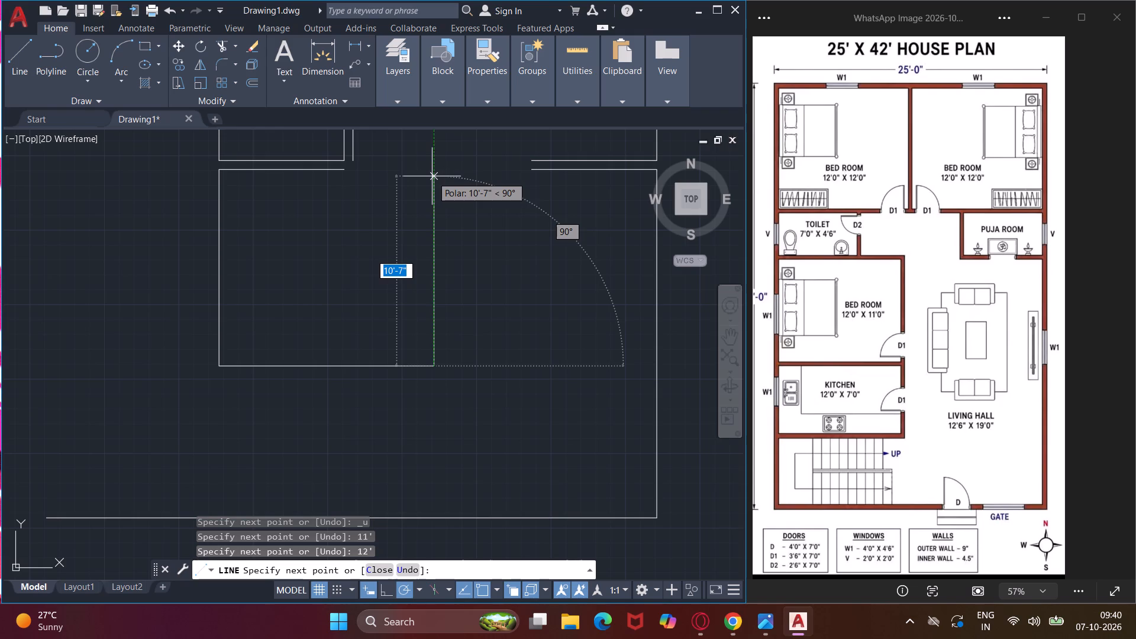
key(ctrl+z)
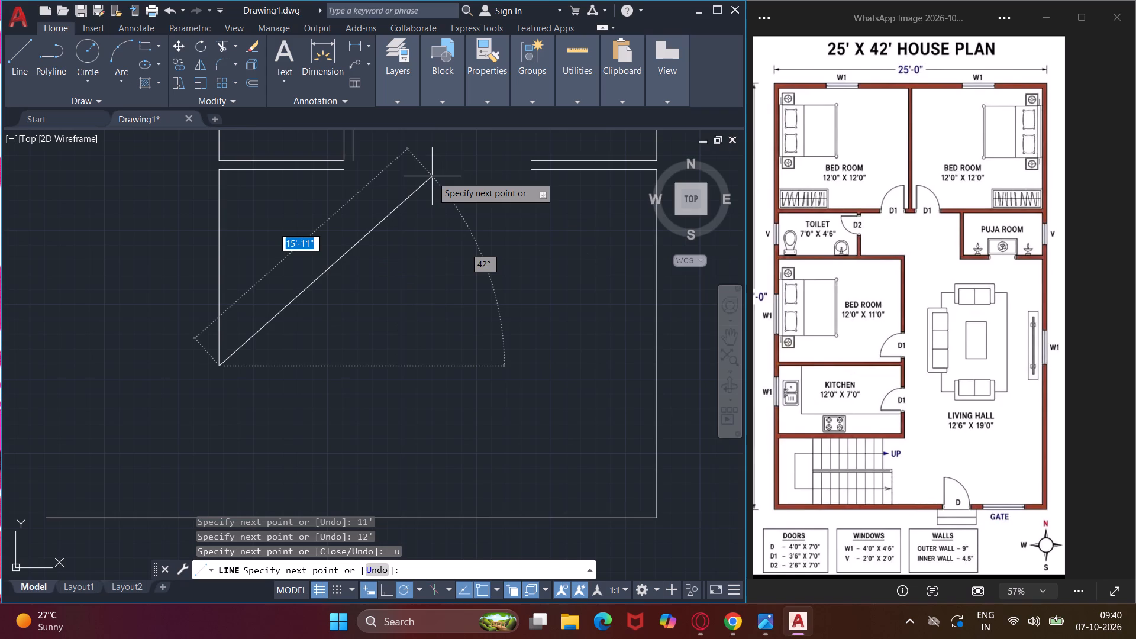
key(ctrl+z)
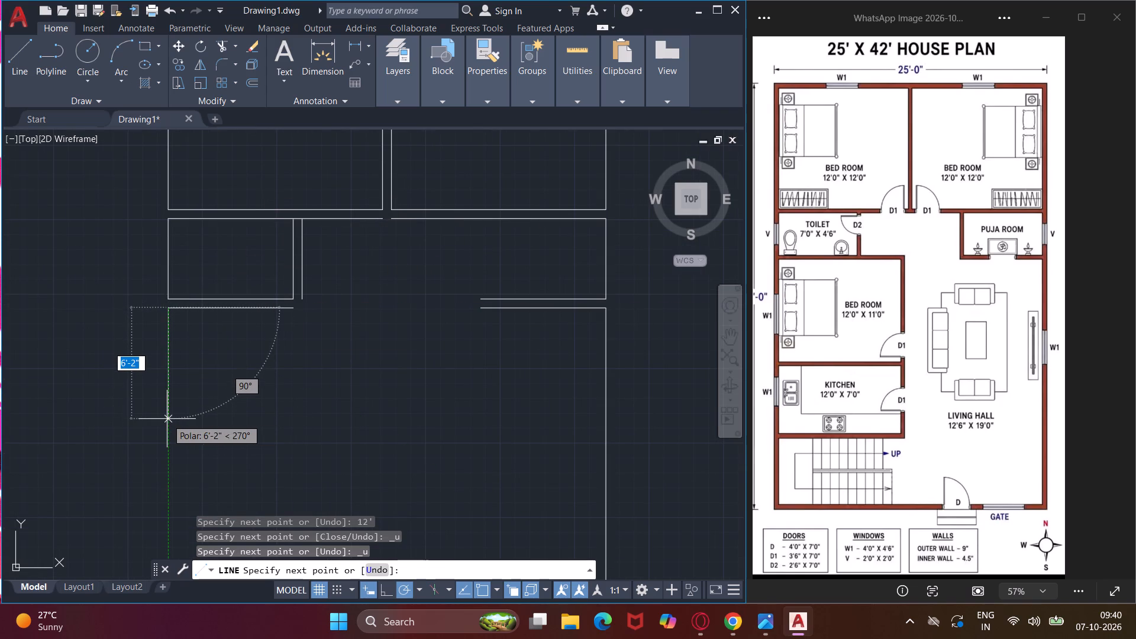
Draw the bedroom below the toilet from the same start point: 11' down, 11' right, 11' up, and back to the toilet wall's end.
text(11')
key(Return)
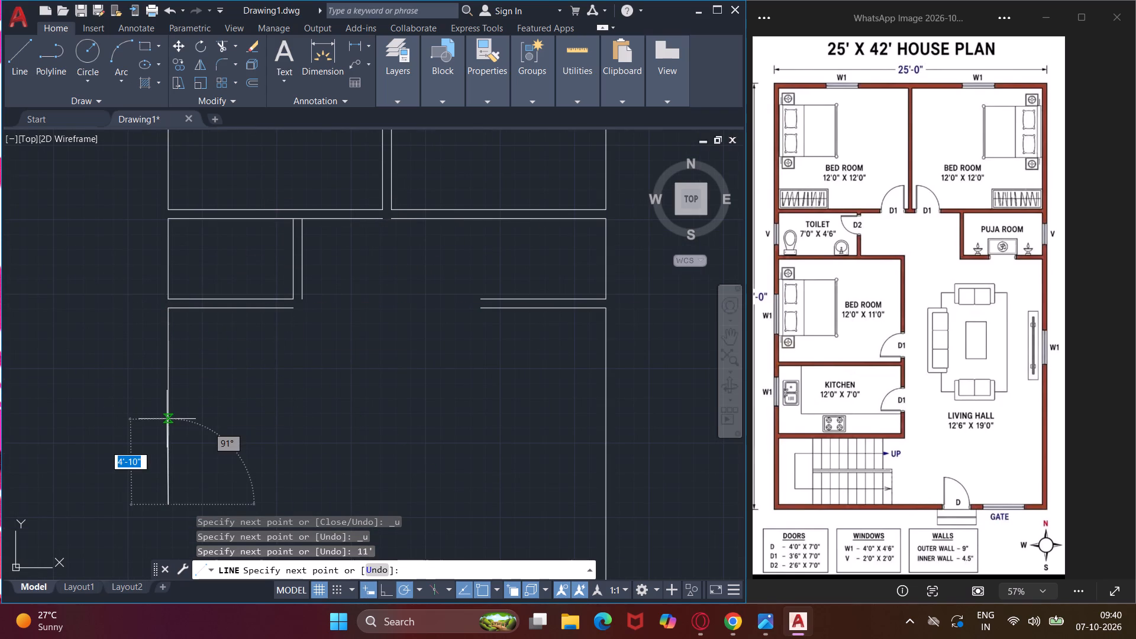
middle_drag(303, 505, 301, 409)
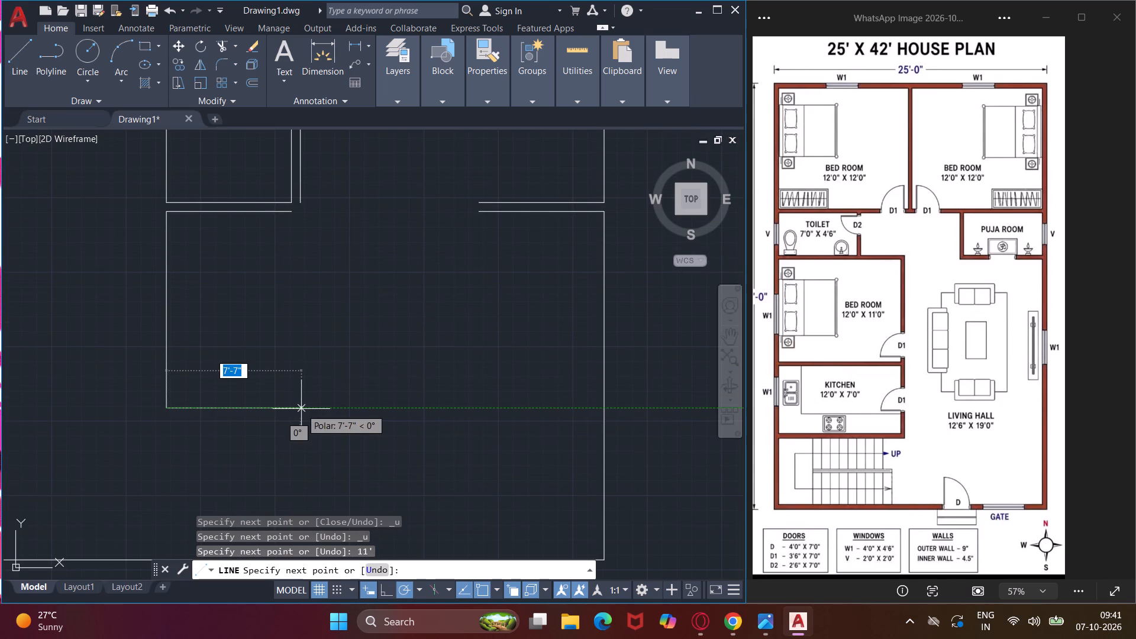
text(11')
key(Return)
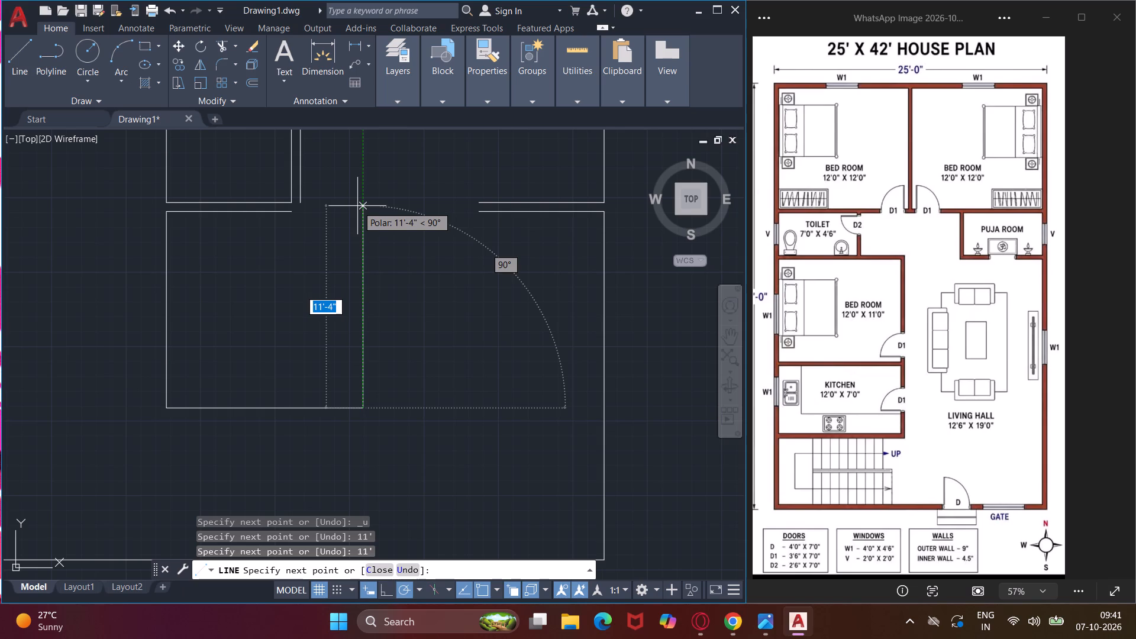
text(11')
key(Return)
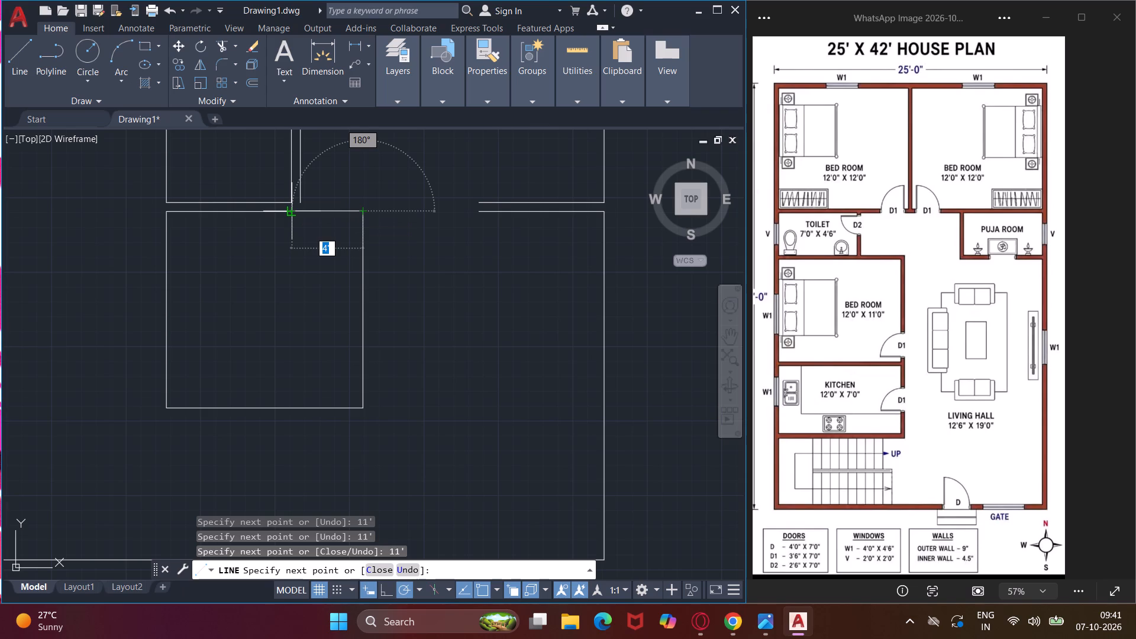
click(292, 215)
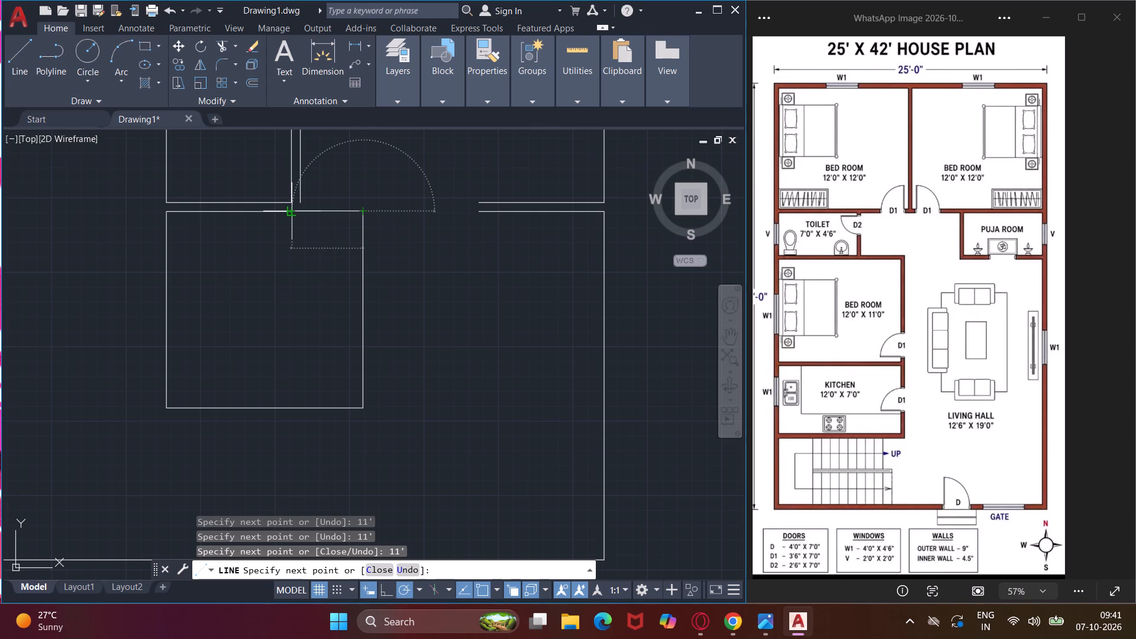
key(Escape)
Offset the new bedroom's bottom and right lines and its short top segment beside the toilet wall 6" outward for the walls.
middle_drag(282, 254, 311, 164)
scroll(266, 250, down, 1)
middle_drag(250, 312, 234, 267)
middle_drag(214, 276, 212, 312)
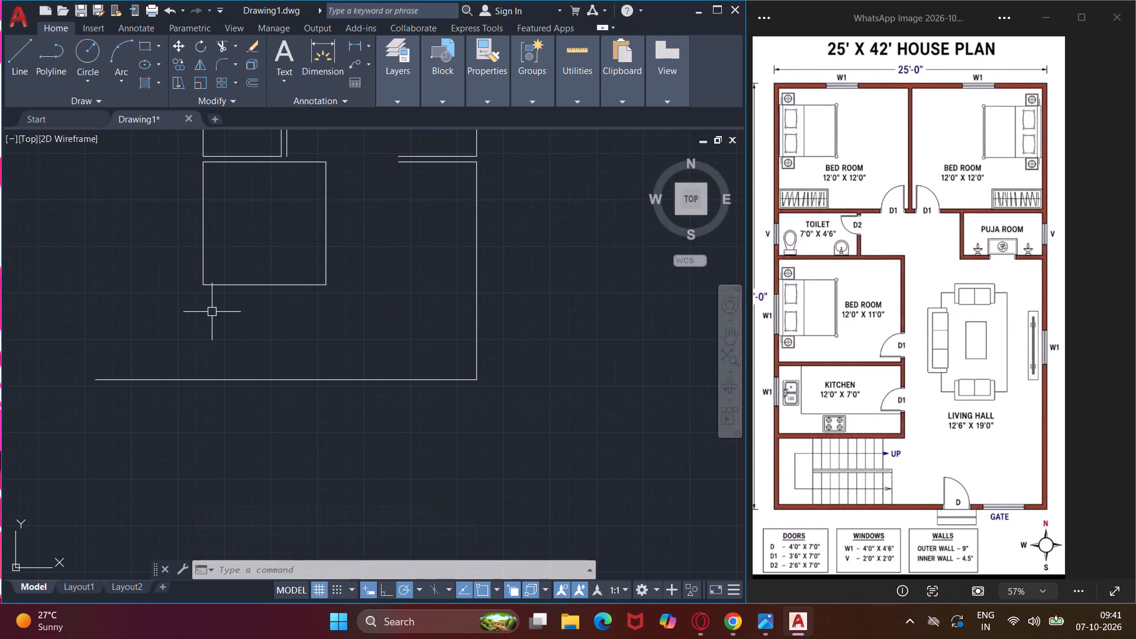
text(o)
key(space)
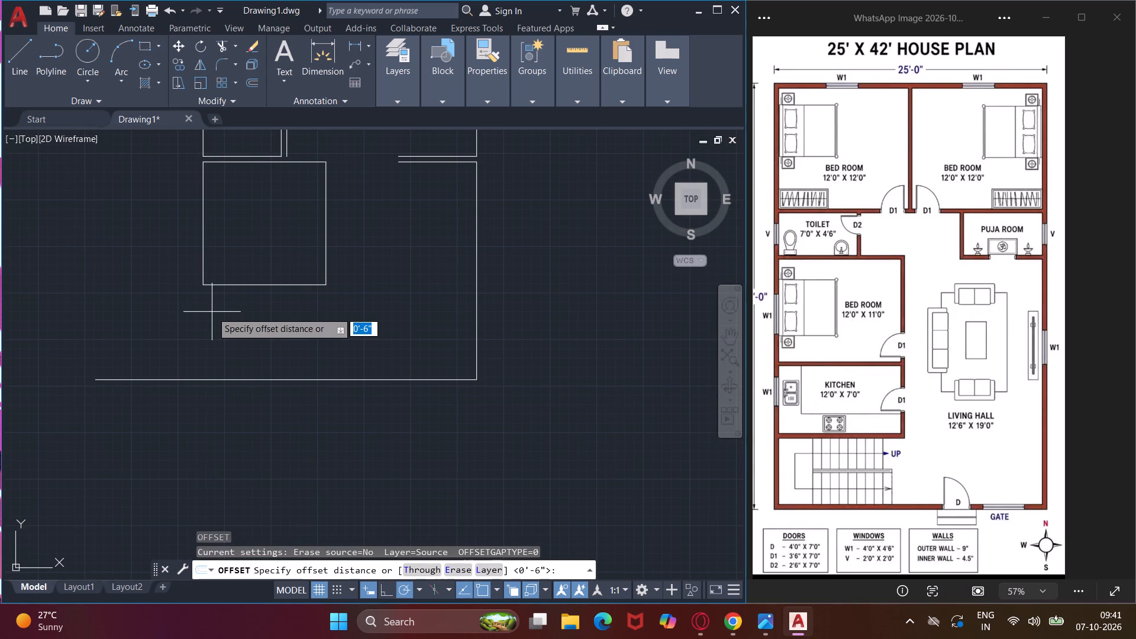
text(6")
key(Return)
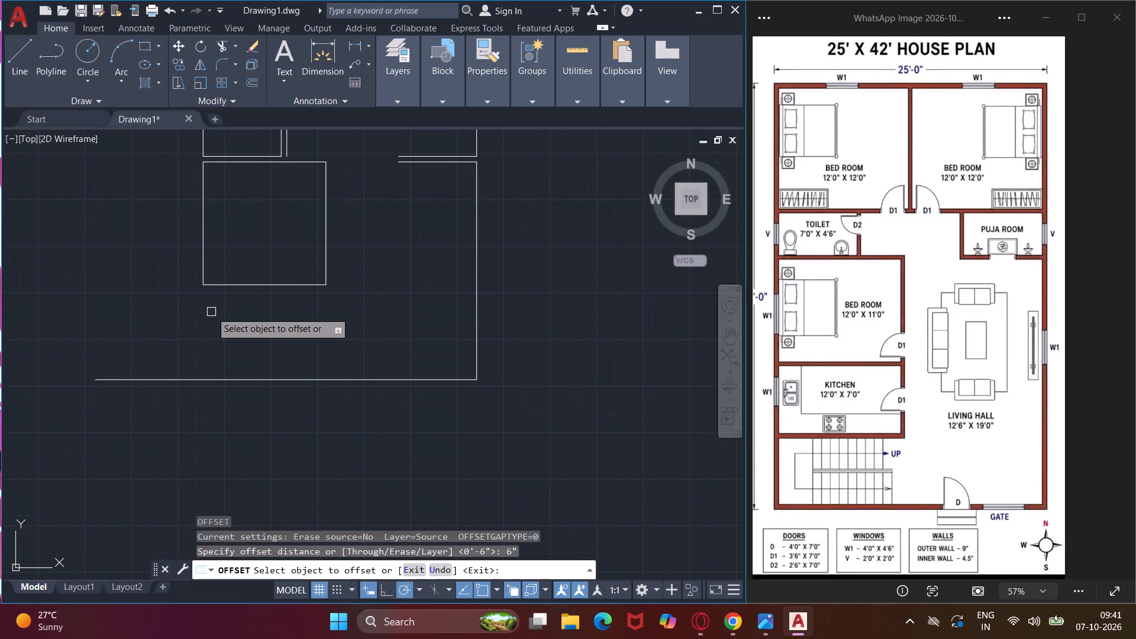
click(231, 282)
click(243, 317)
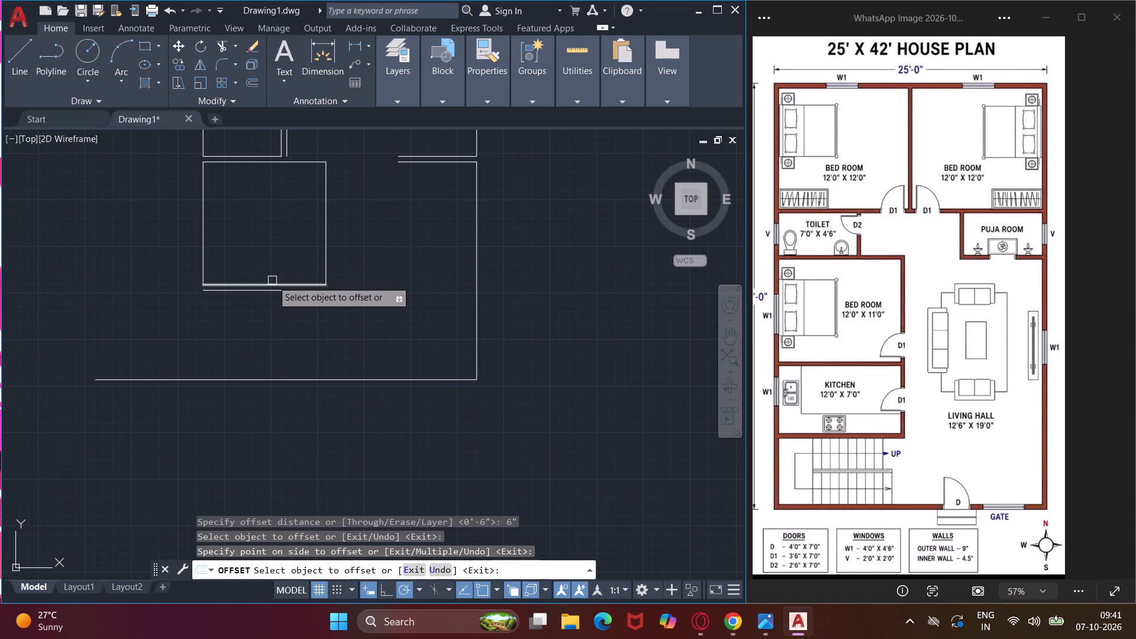
click(328, 234)
click(363, 224)
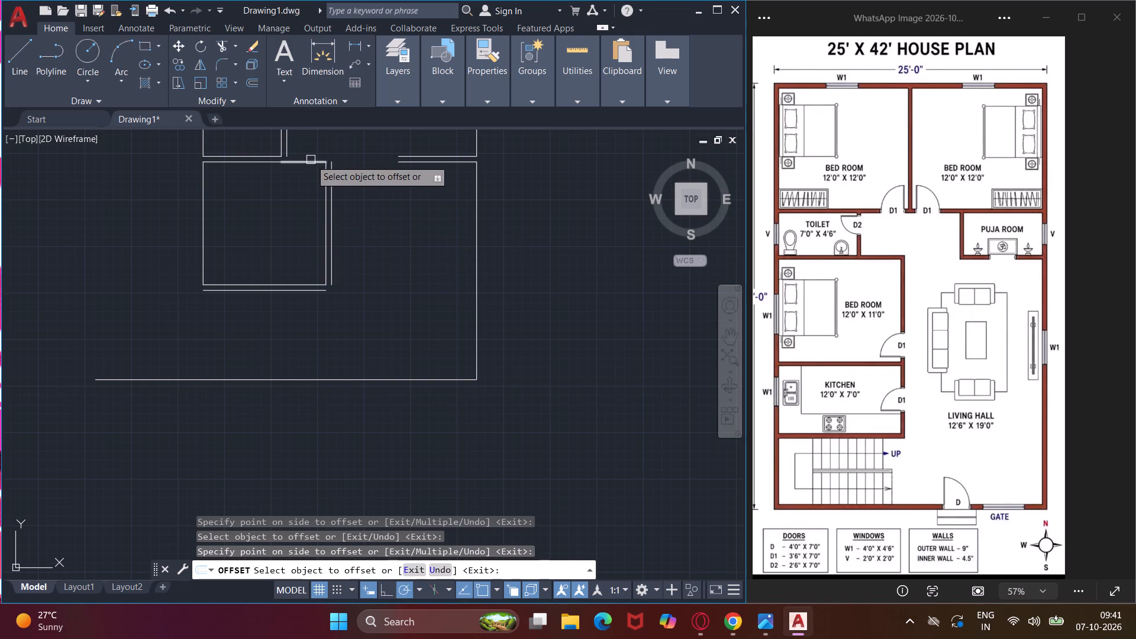
click(311, 160)
click(309, 138)
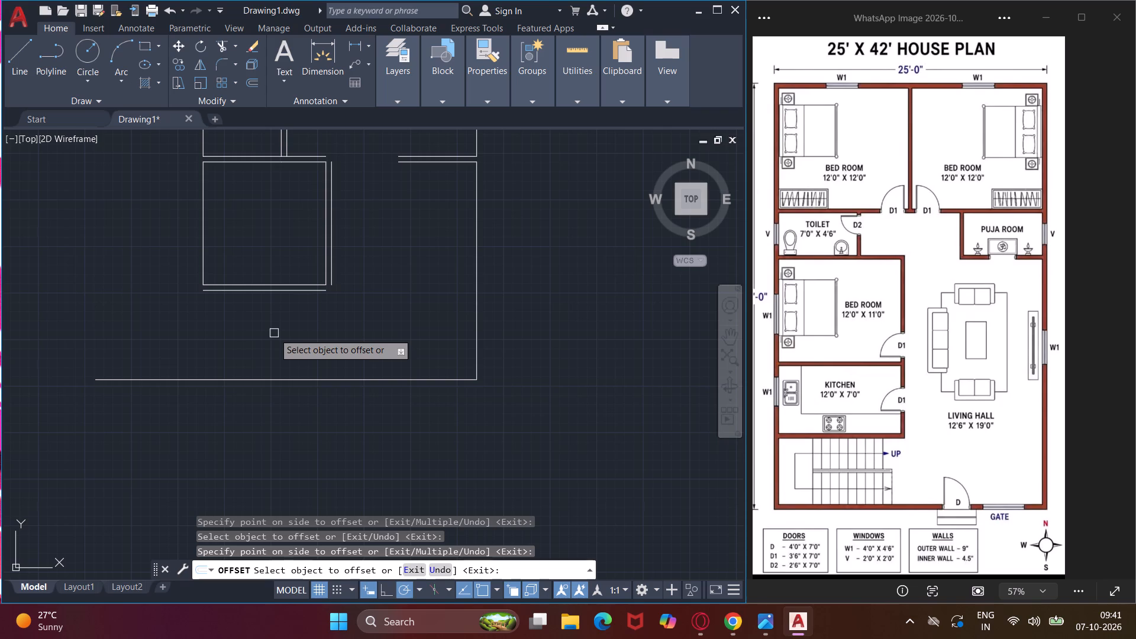
middle_drag(274, 333, 282, 269)
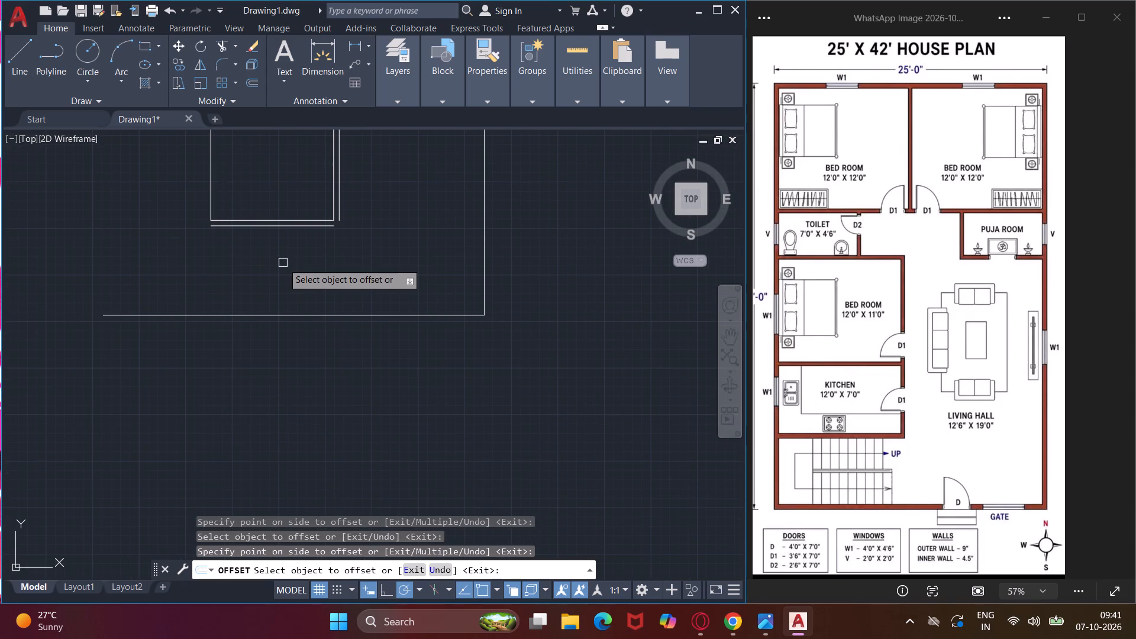
key(Escape)
Delete the long bottom line of the living hall.
click(292, 315)
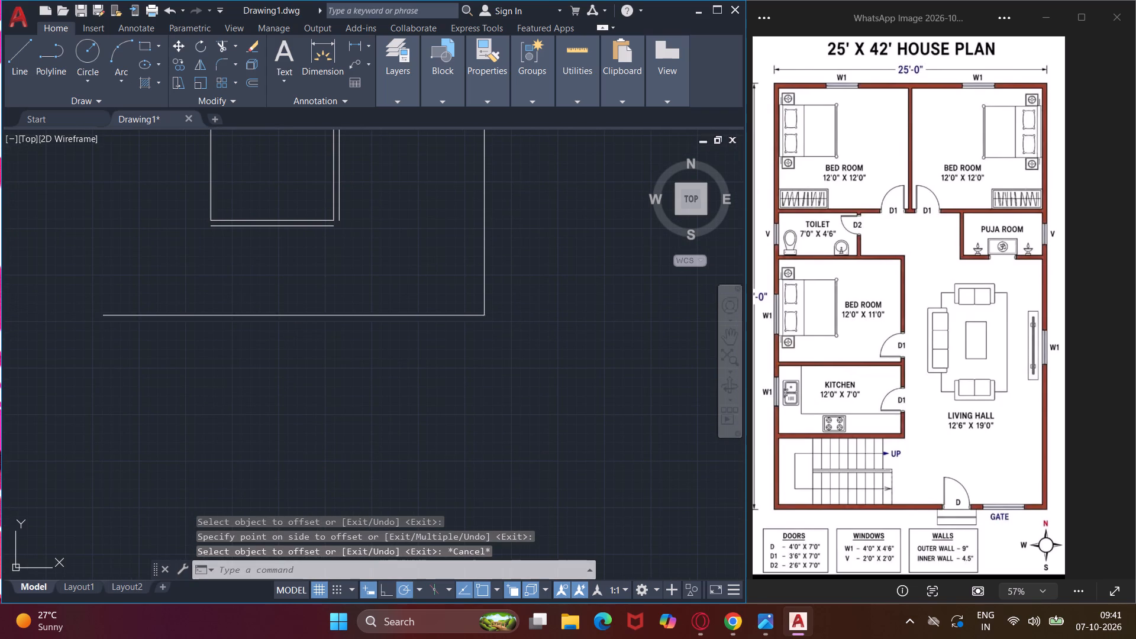
key(Delete)
Draw the kitchen below the bedroom's lower left wall end: 7' down, 11' right, and back up to the bedroom's lower wall line.
middle_drag(278, 282, 267, 319)
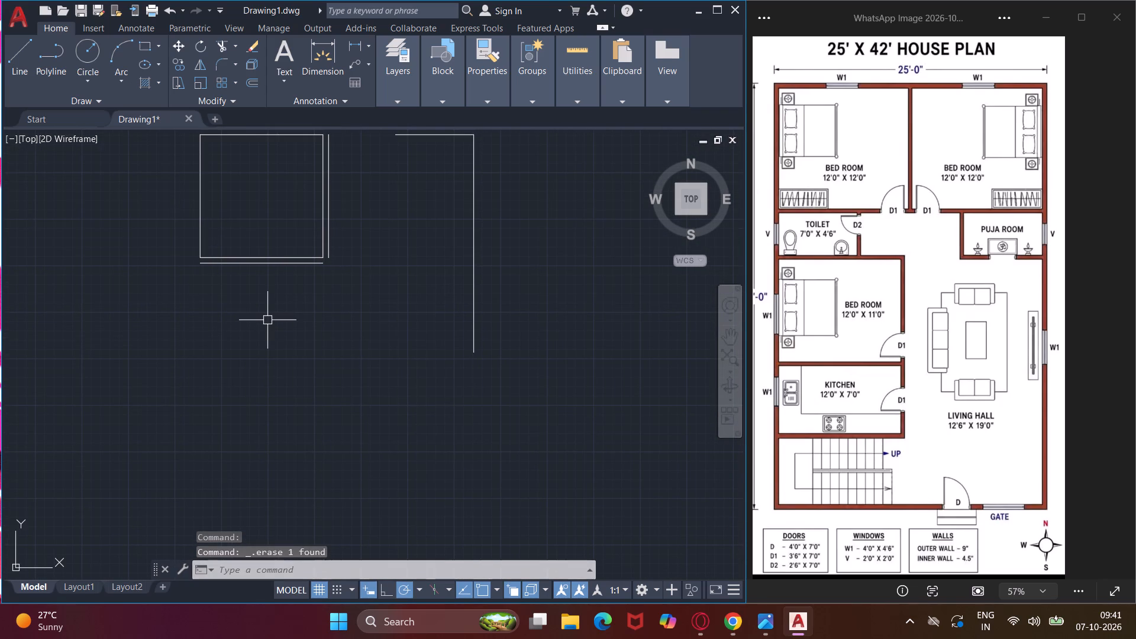
text(l)
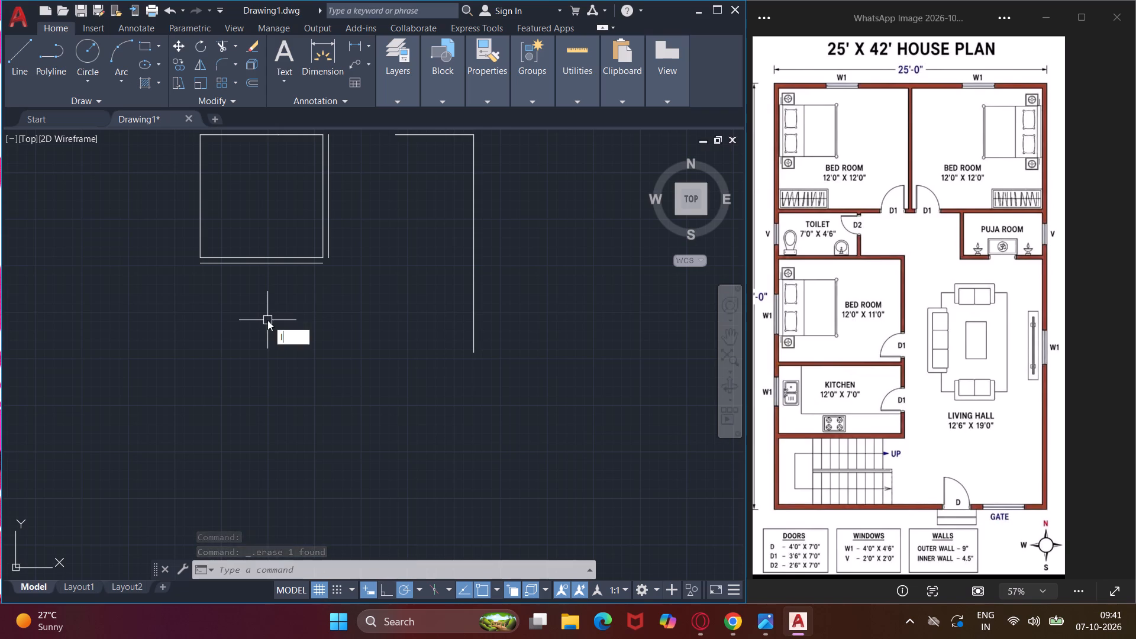
key(space)
click(201, 264)
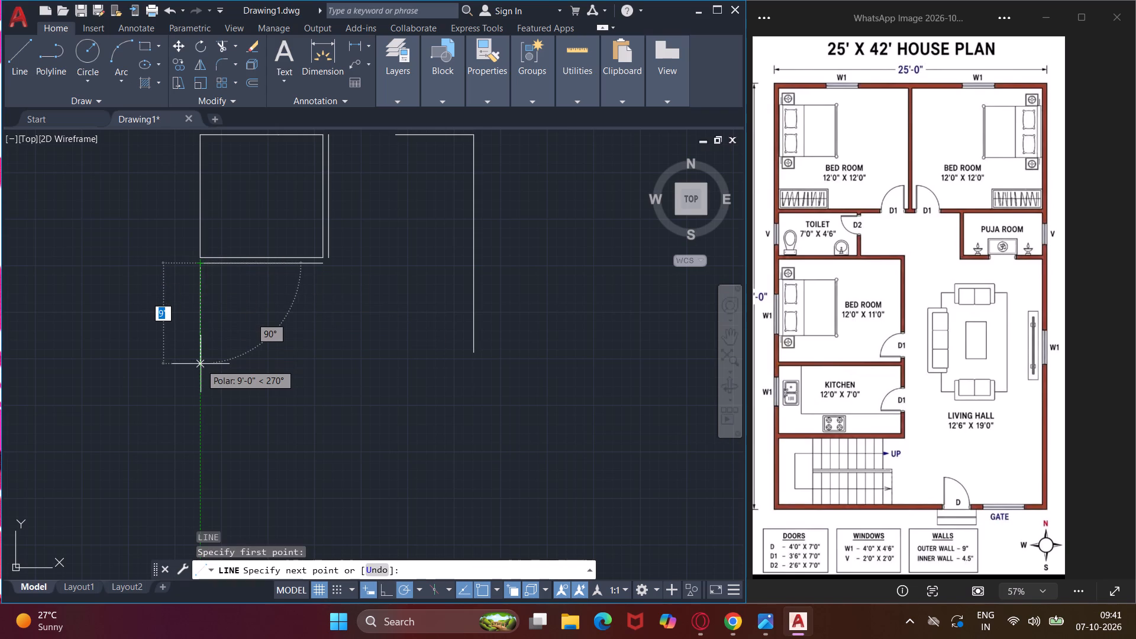
text(7')
key(Return)
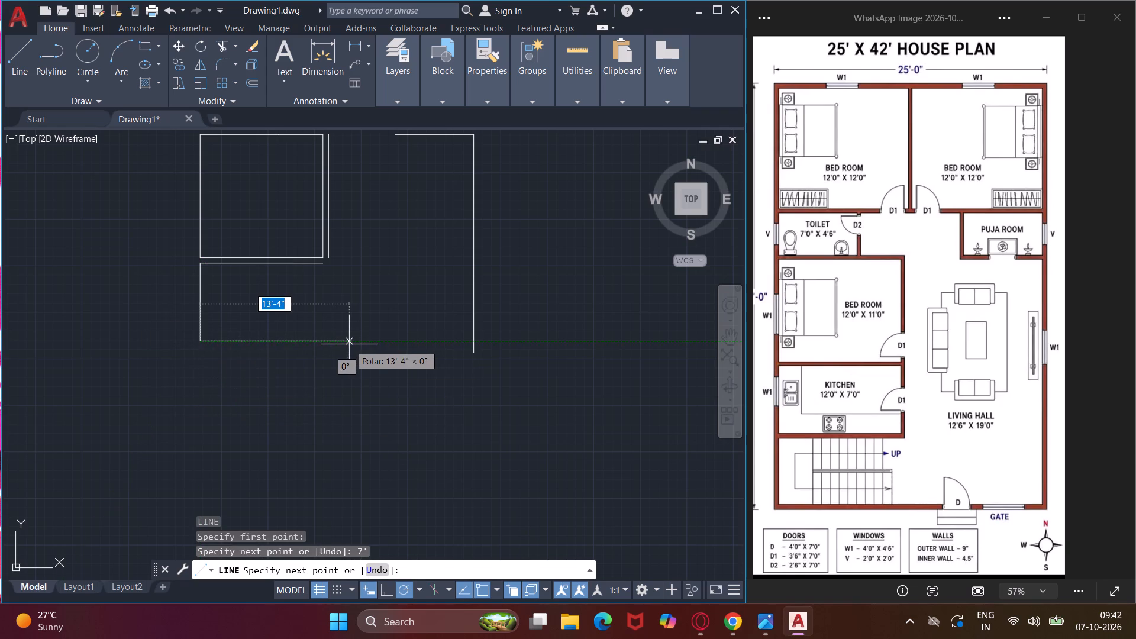
text(11')
key(Return)
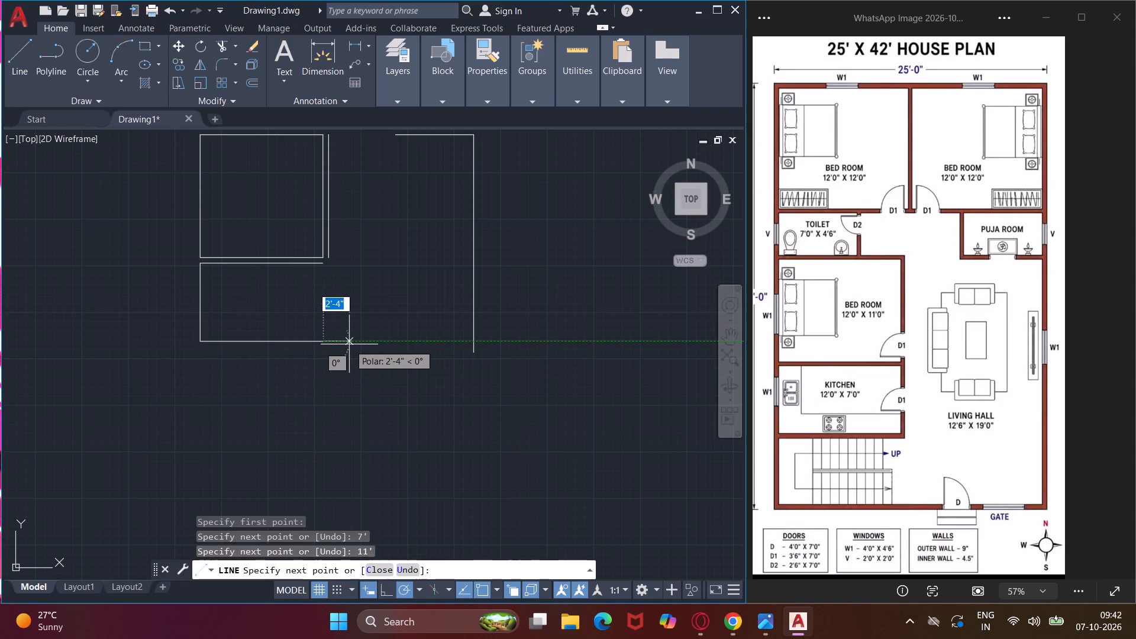
click(321, 259)
key(Escape)
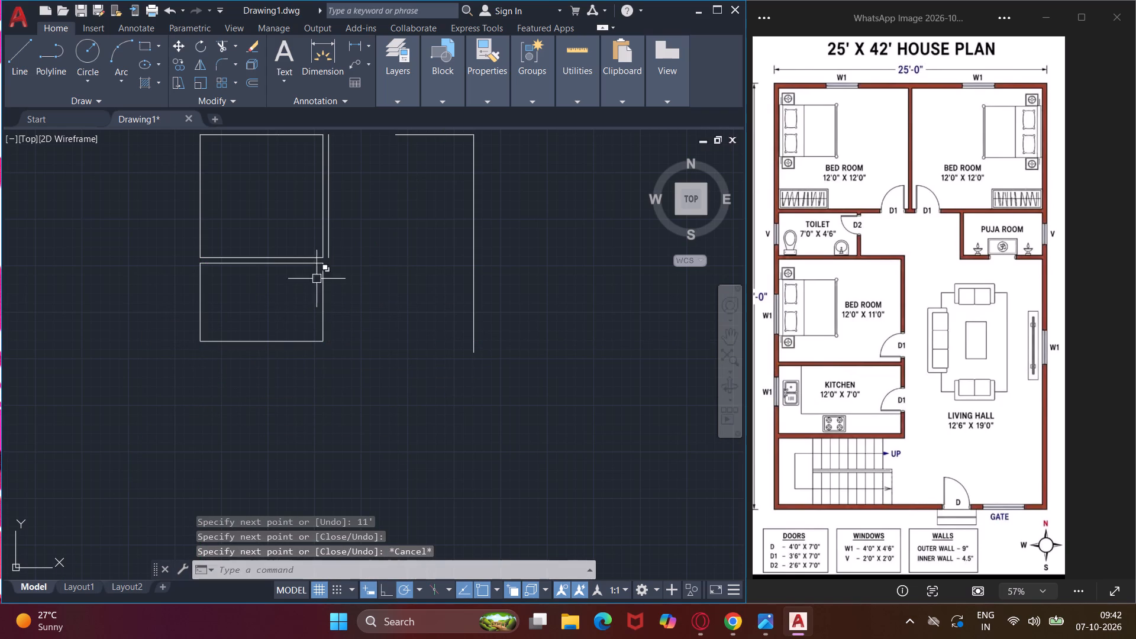
Offset the kitchen's right line 6" outward for the wall thickness.
text(o)
key(space)
text(6")
key(Return)
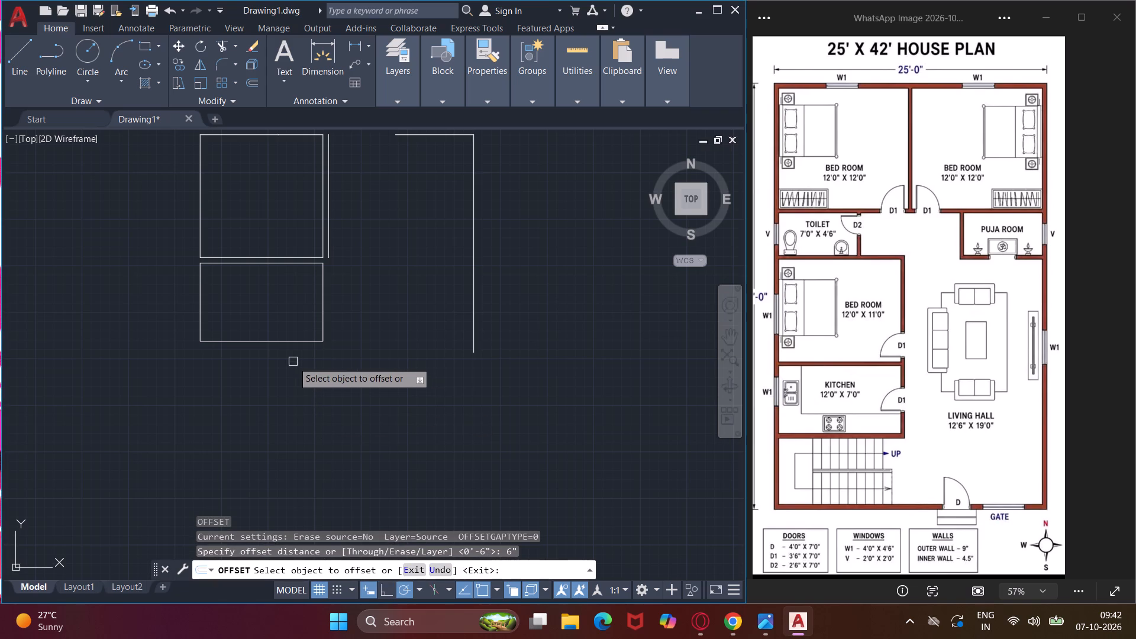
click(326, 314)
click(363, 313)
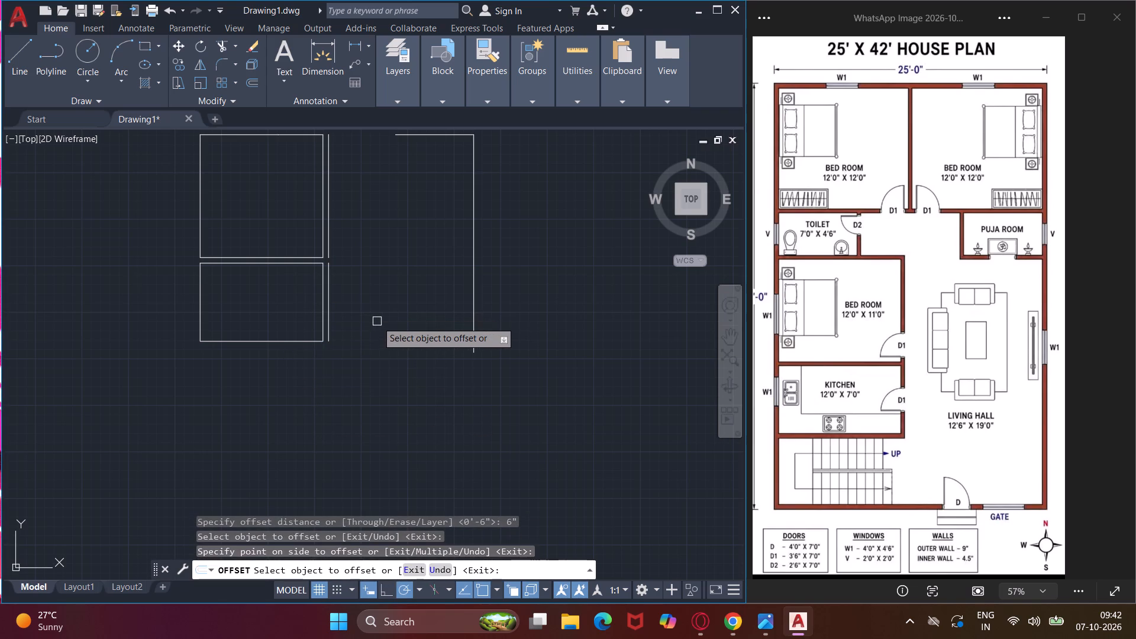
key(Escape)
Offset the kitchen's bottom line 9" downward.
text(o 9")
key(Return)
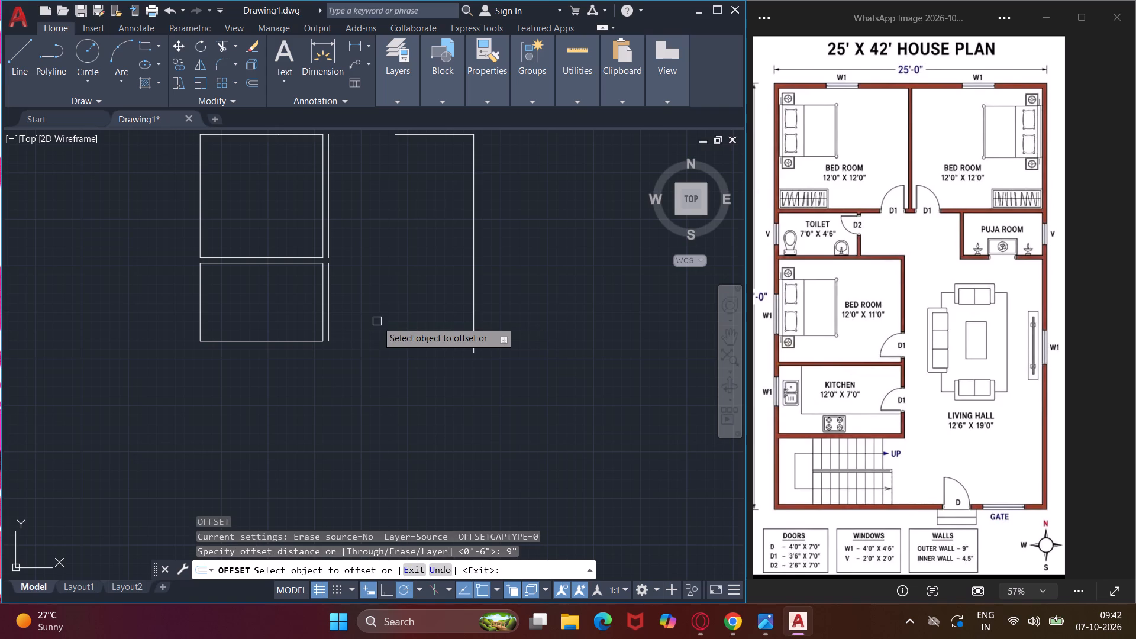
click(263, 342)
click(267, 399)
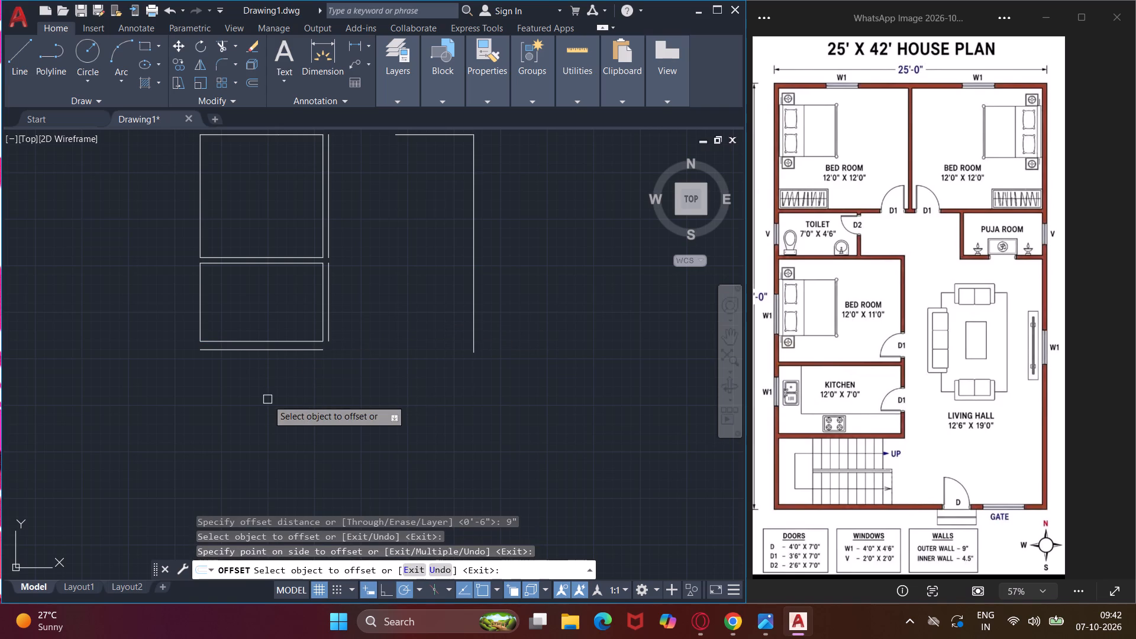
Draw the staircase area's outline from the left end of the kitchen's lower wall line: 6' down, then right past the kitchen's right wall.
key(Escape)
middle_drag(267, 399, 273, 354)
key(l)
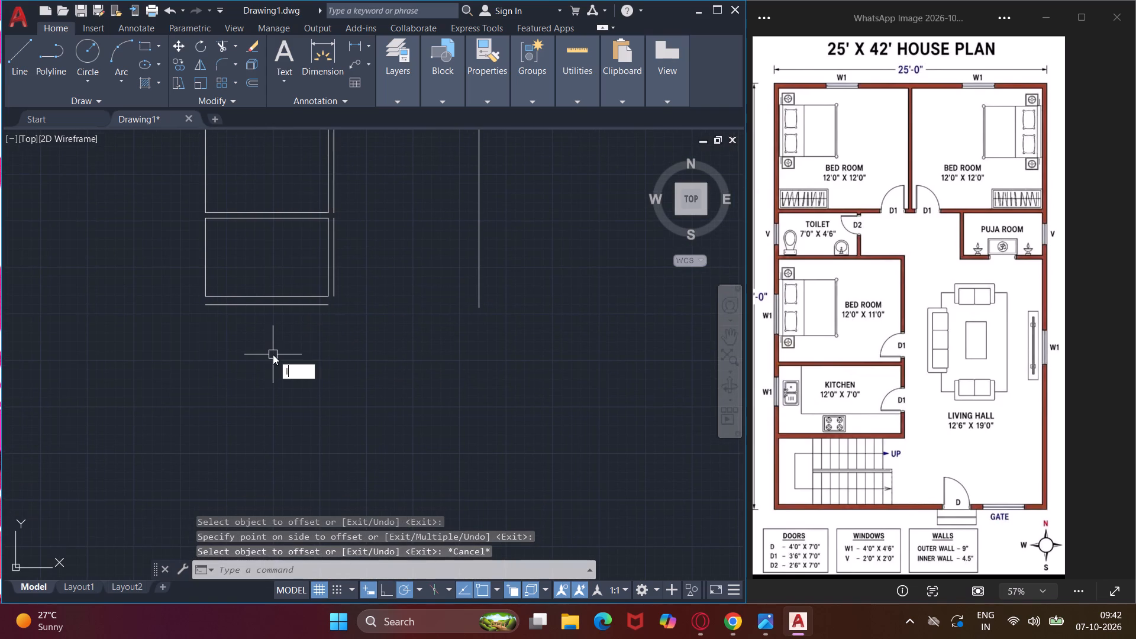
key(space)
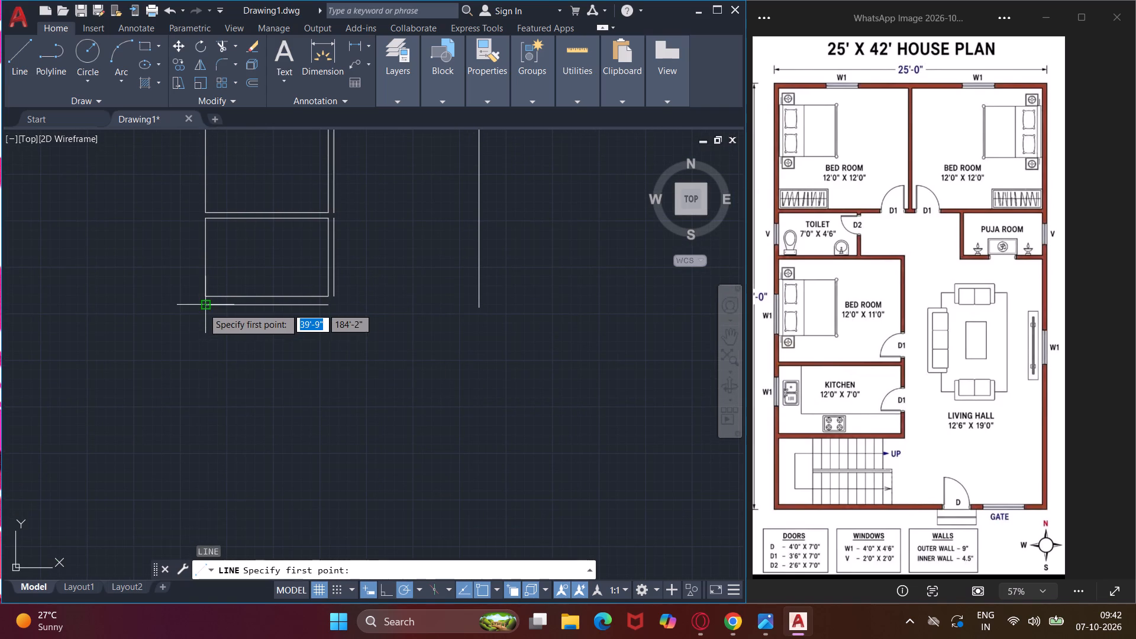
click(204, 308)
key(6)
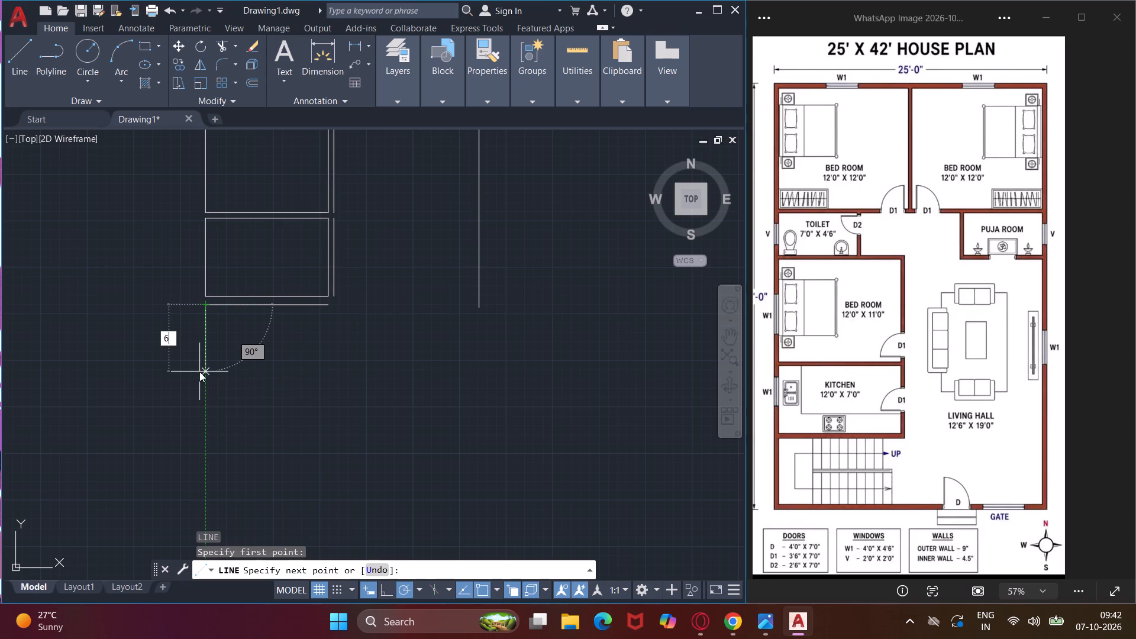
key(apostrophe)
key(Return)
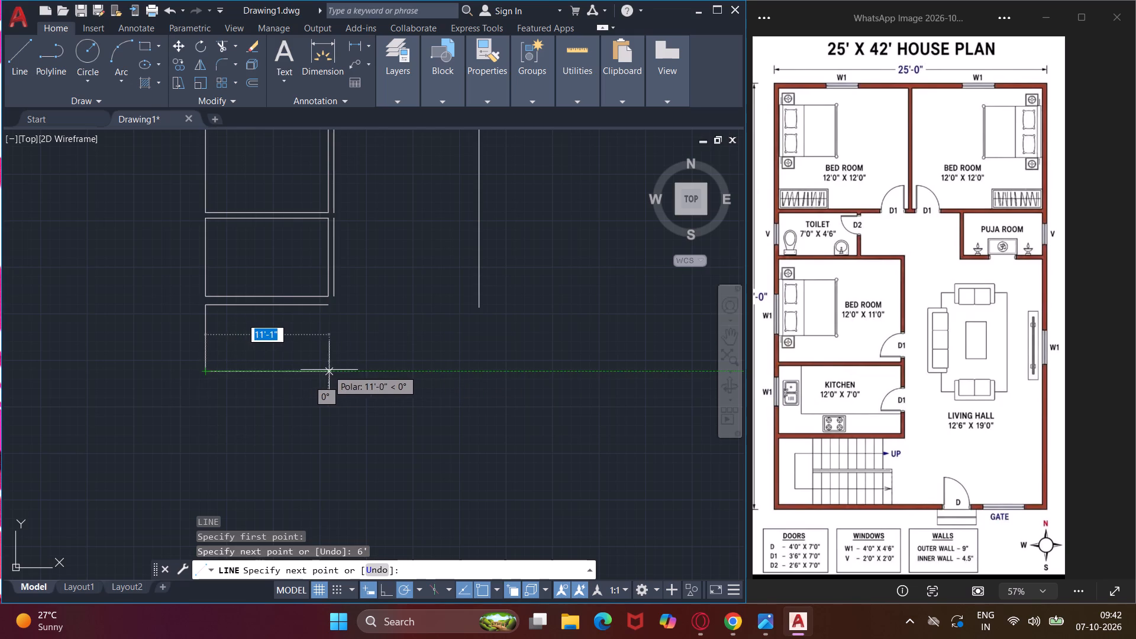
click(374, 371)
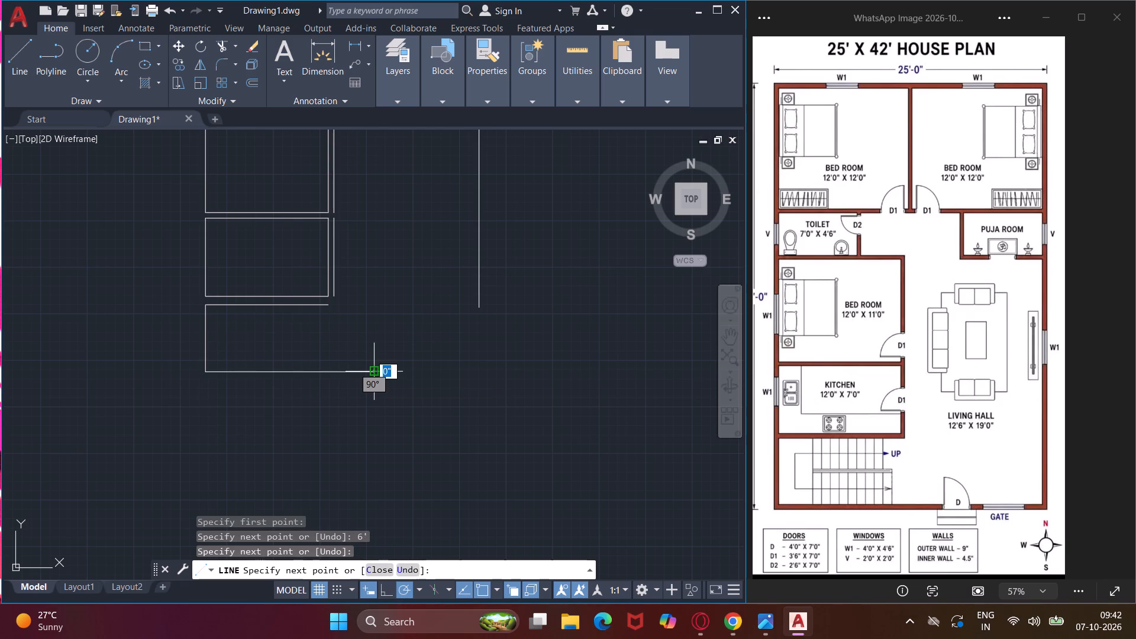
key(Escape)
Offset the left lines of the upper-left bedroom, the toilet and the lower bedroom 9" outward for the outer wall.
middle_drag(301, 341, 329, 358)
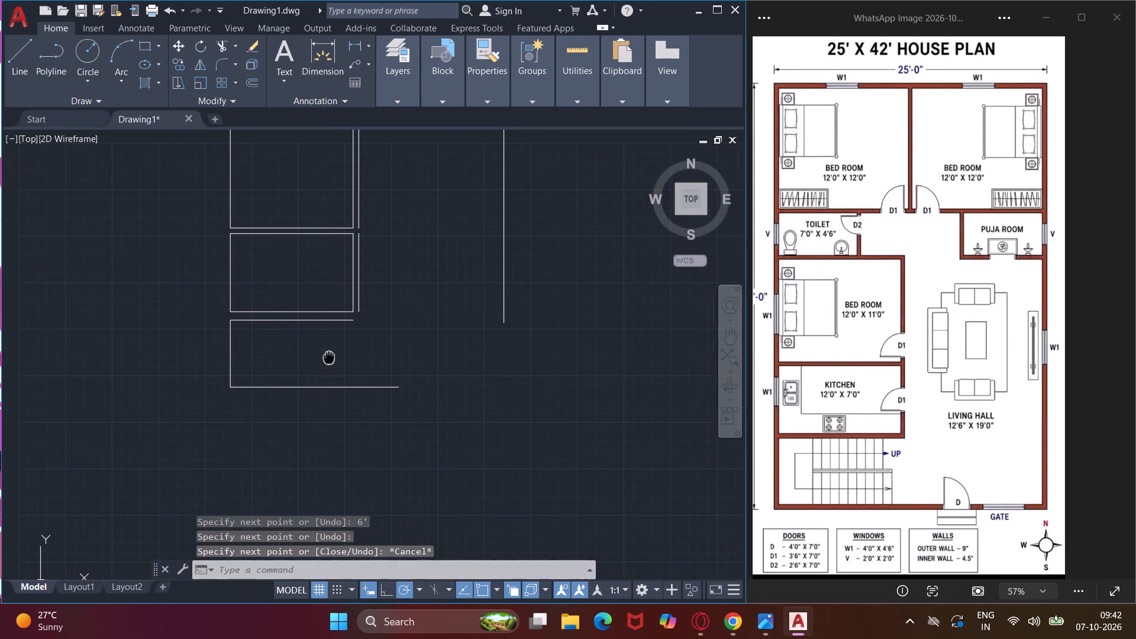
middle_drag(329, 358, 331, 359)
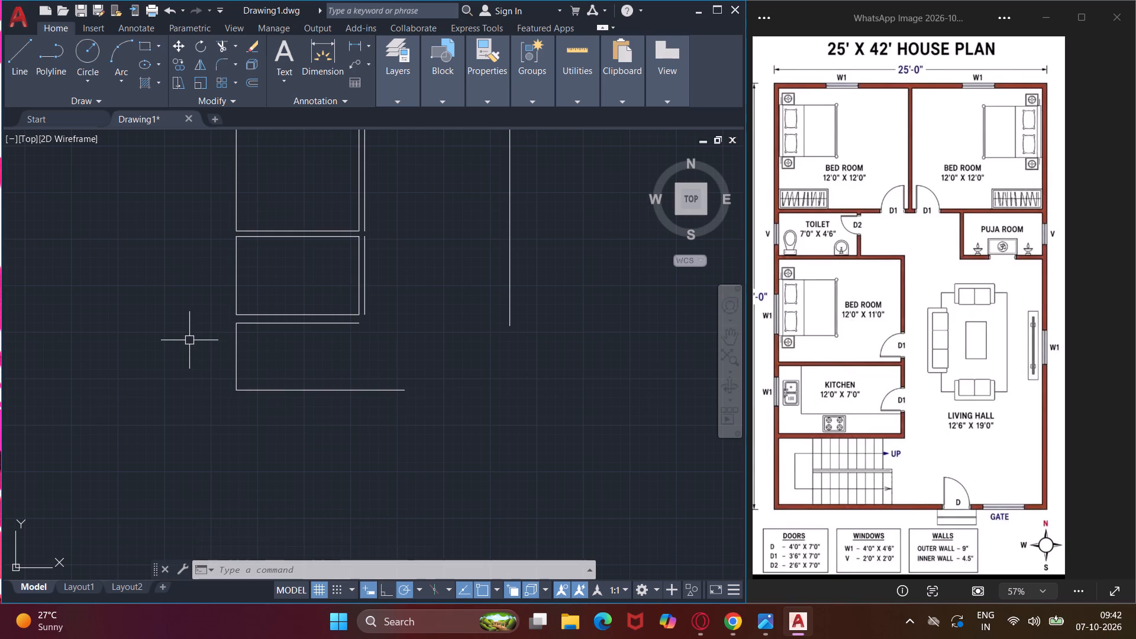
middle_drag(189, 340, 200, 383)
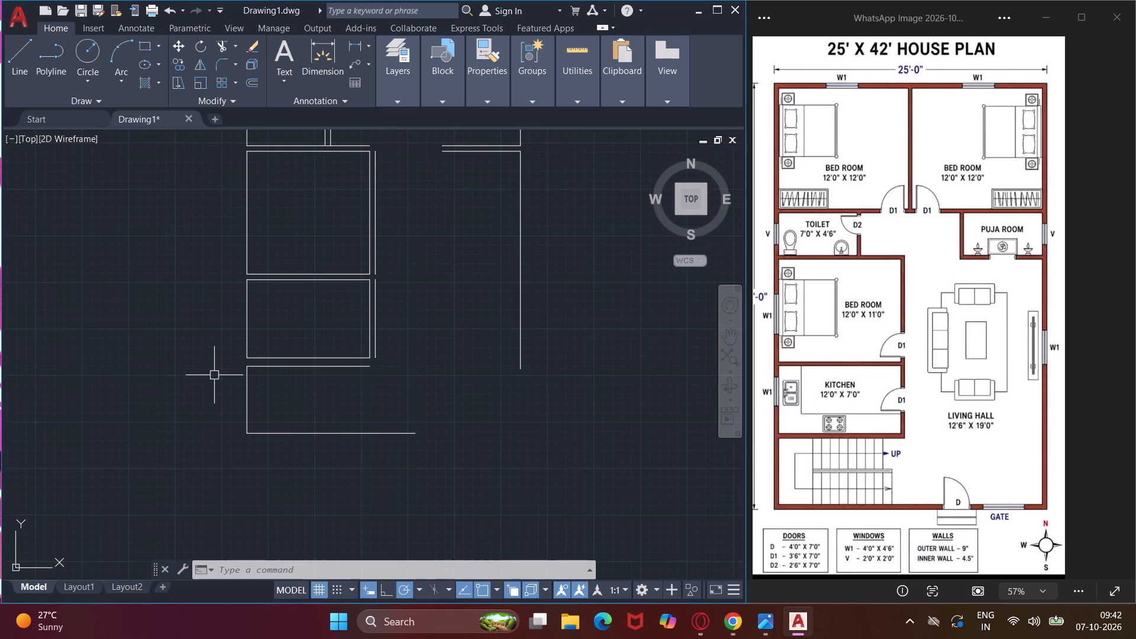
middle_drag(214, 375, 277, 461)
middle_drag(240, 348, 272, 475)
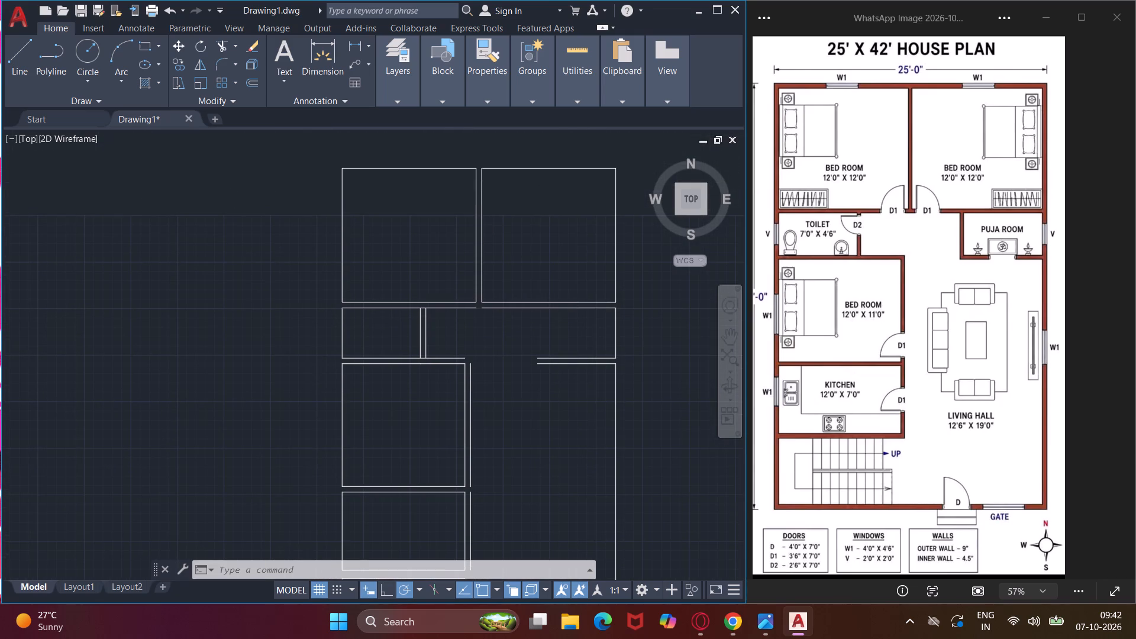
text(o)
key(space)
text(9")
key(Return)
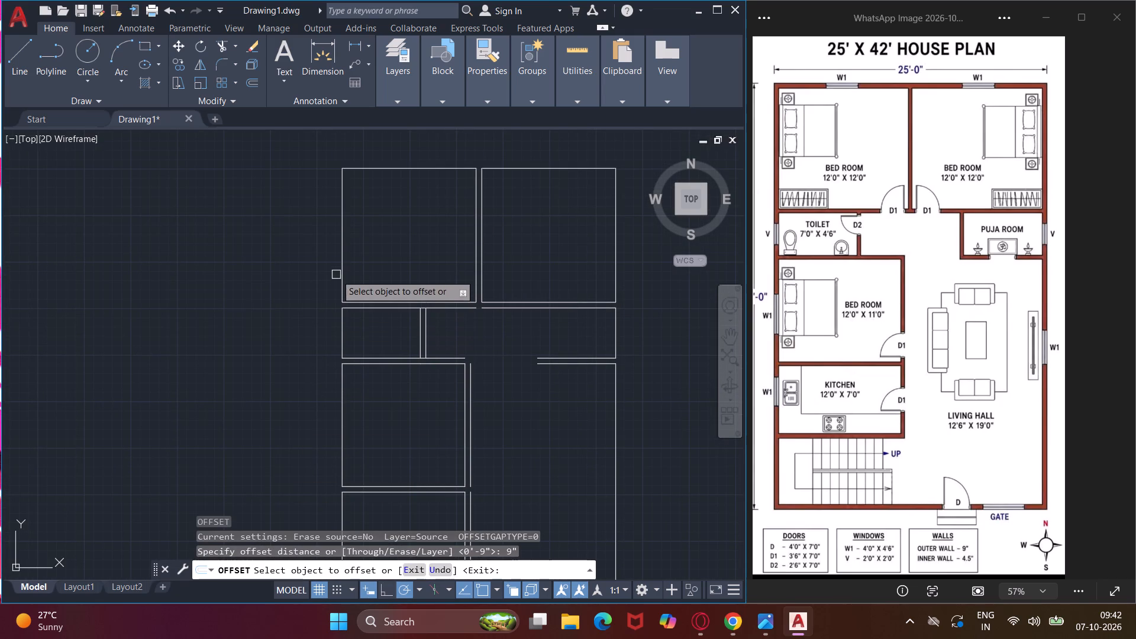
click(339, 259)
click(257, 330)
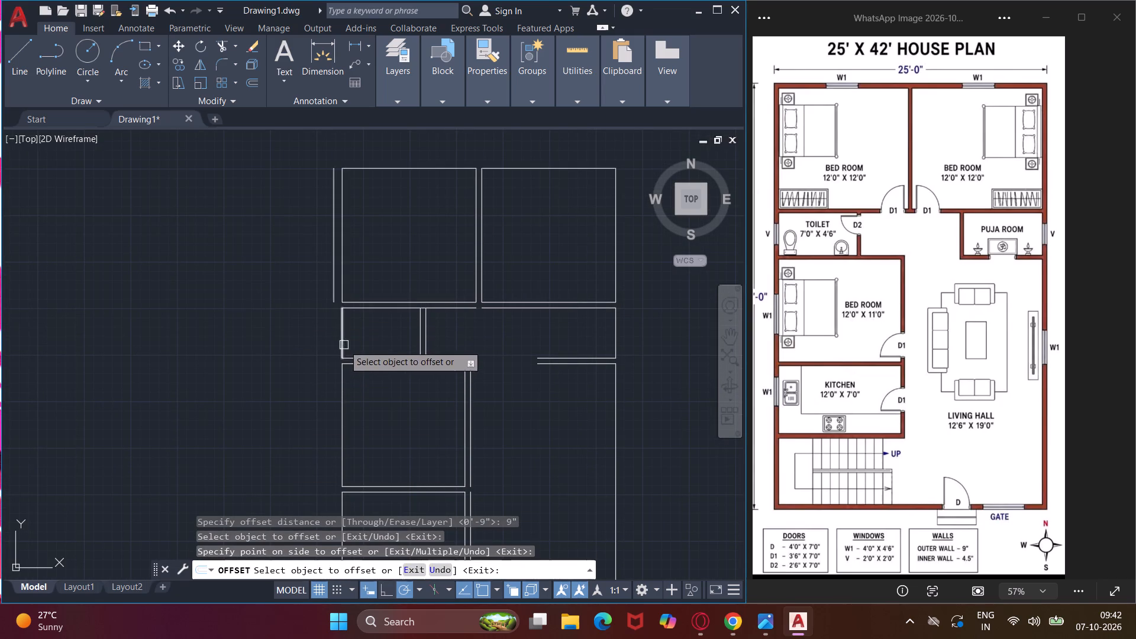
click(342, 342)
drag(292, 371, 293, 379)
click(341, 426)
click(261, 432)
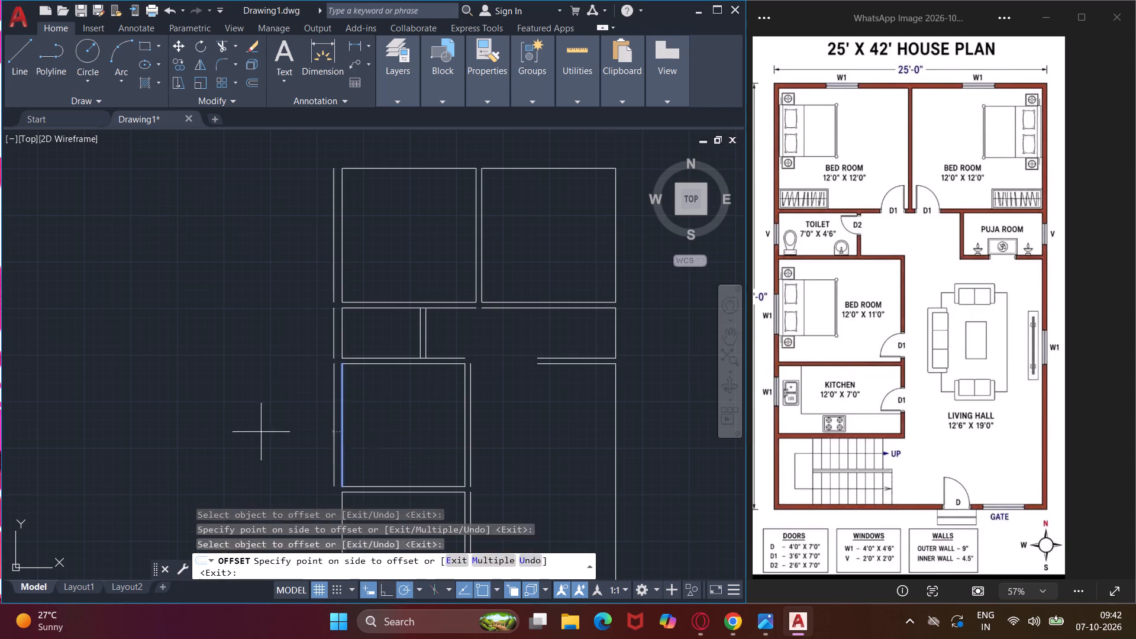
Offset the left lines of the kitchen and staircase area and the staircase's bottom line 9" outward.
middle_drag(263, 432, 338, 150)
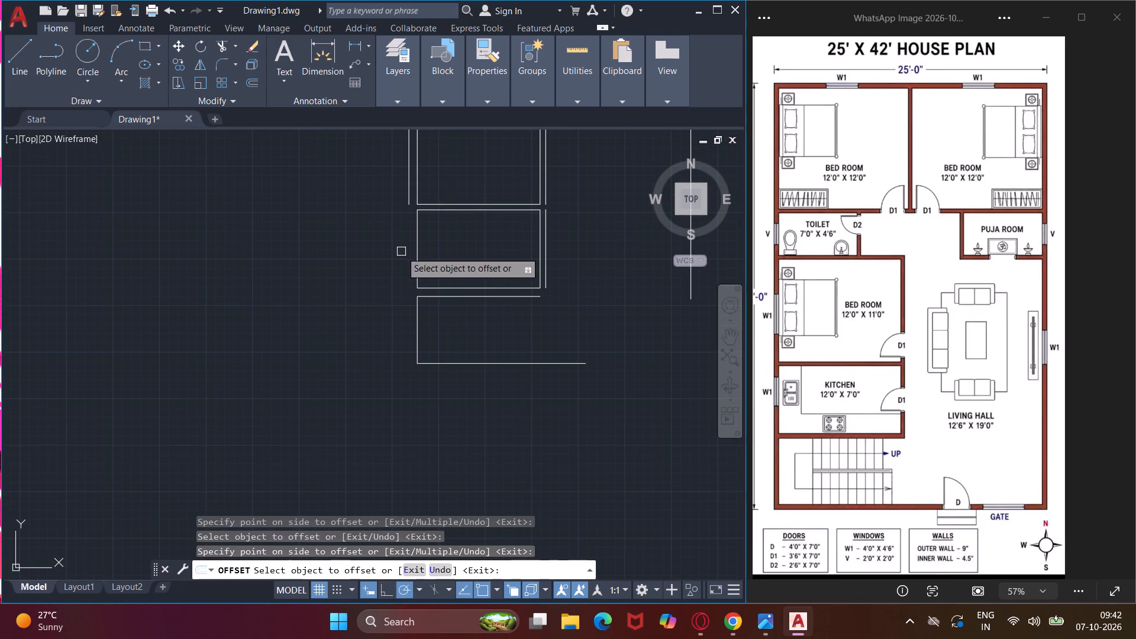
click(415, 256)
click(354, 277)
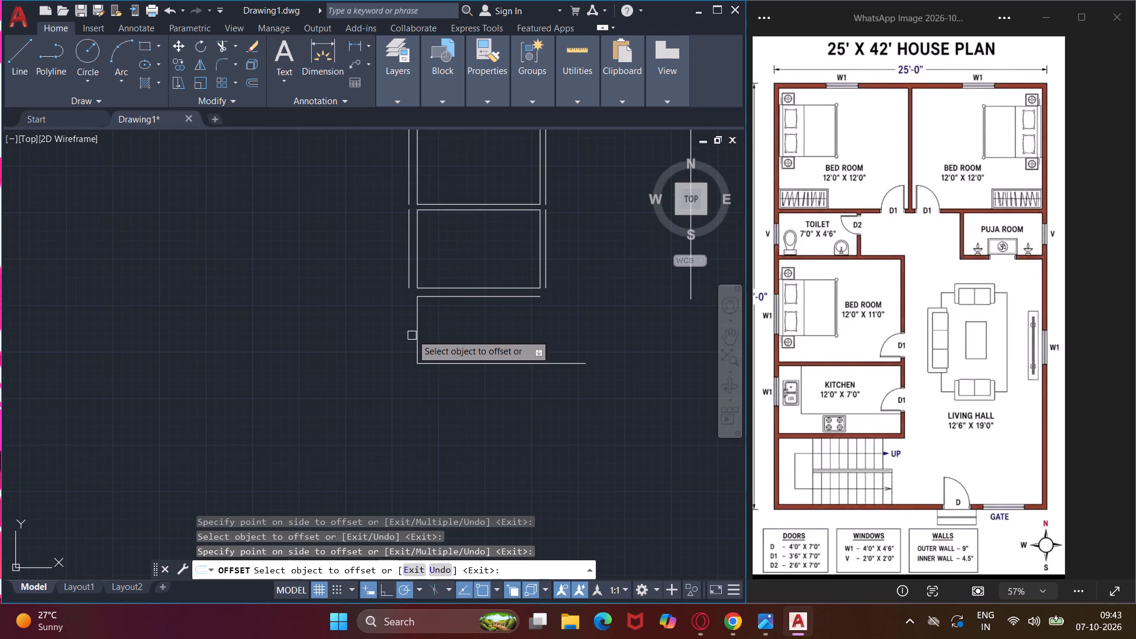
click(415, 330)
click(362, 334)
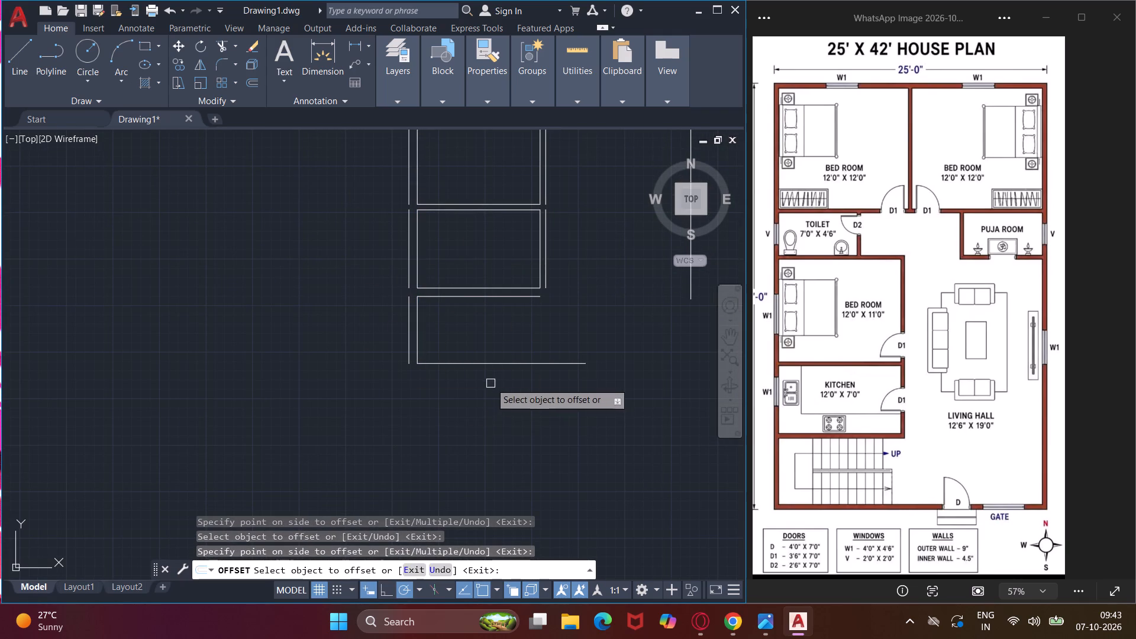
click(479, 364)
click(488, 389)
key(Escape)
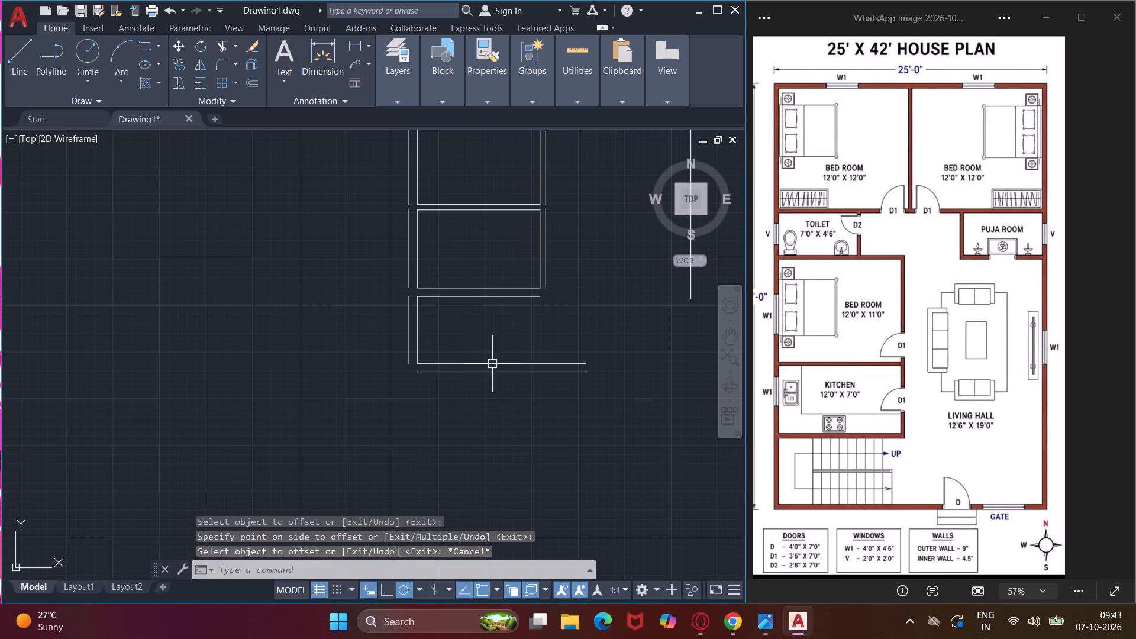
Close the staircase area with a vertical line from its top line's right end down to its bottom line.
middle_drag(489, 308, 471, 337)
scroll(471, 337, up, 1)
text(l)
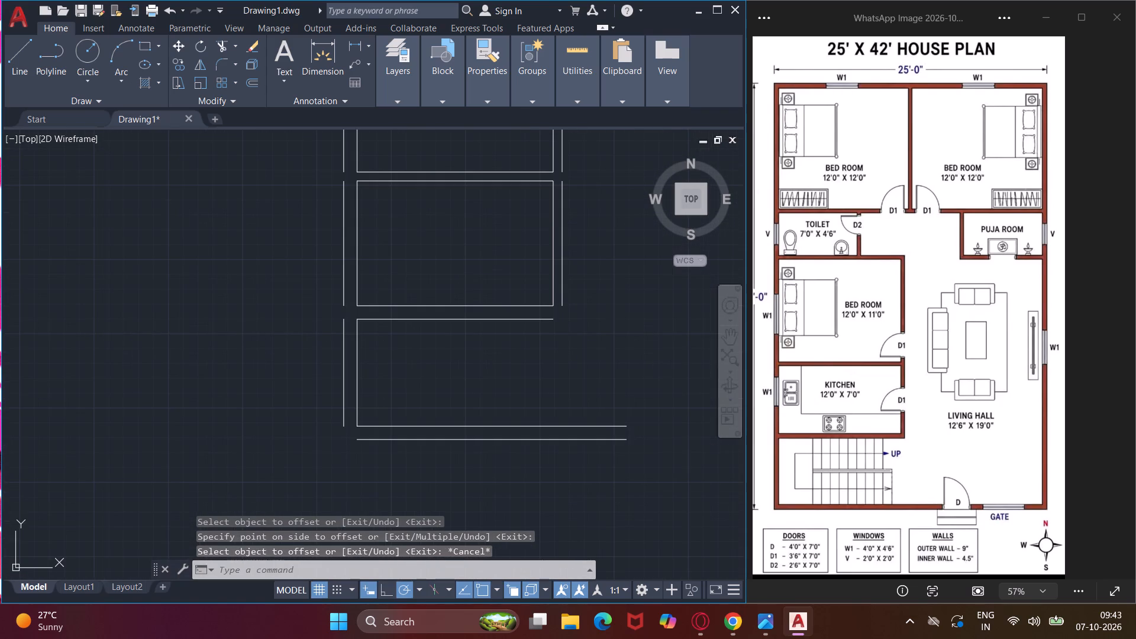
key(space)
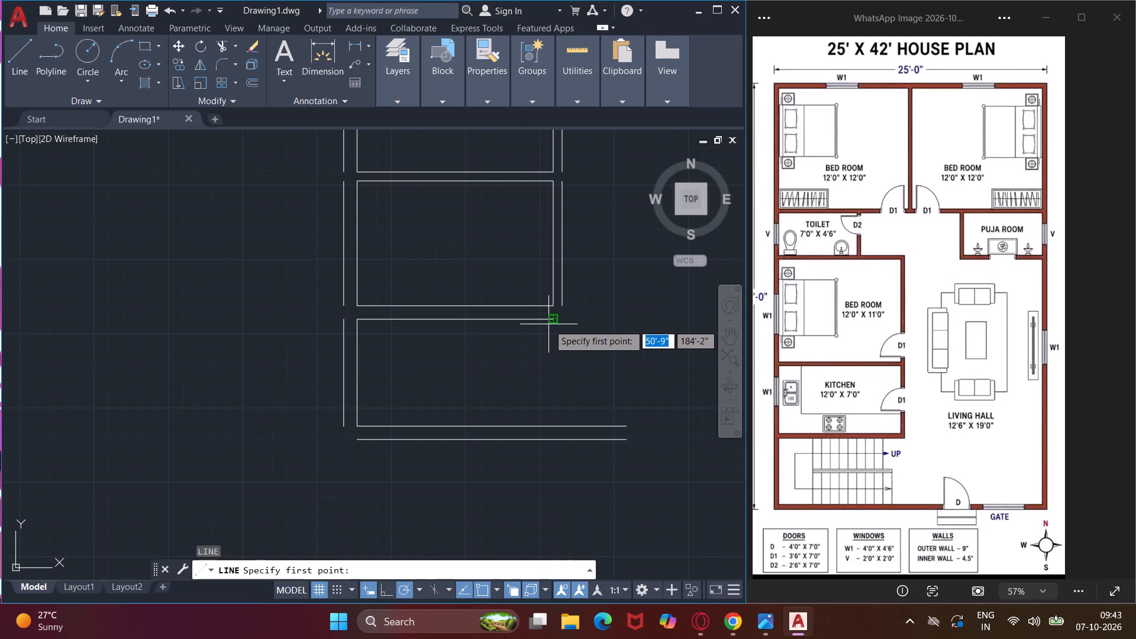
click(549, 322)
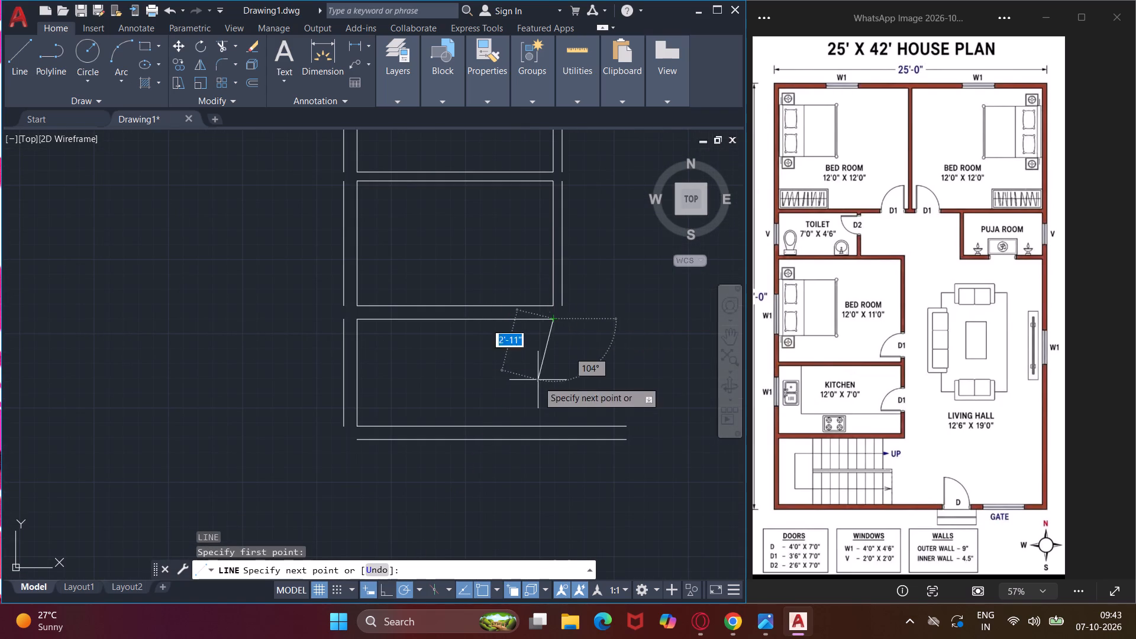
click(556, 425)
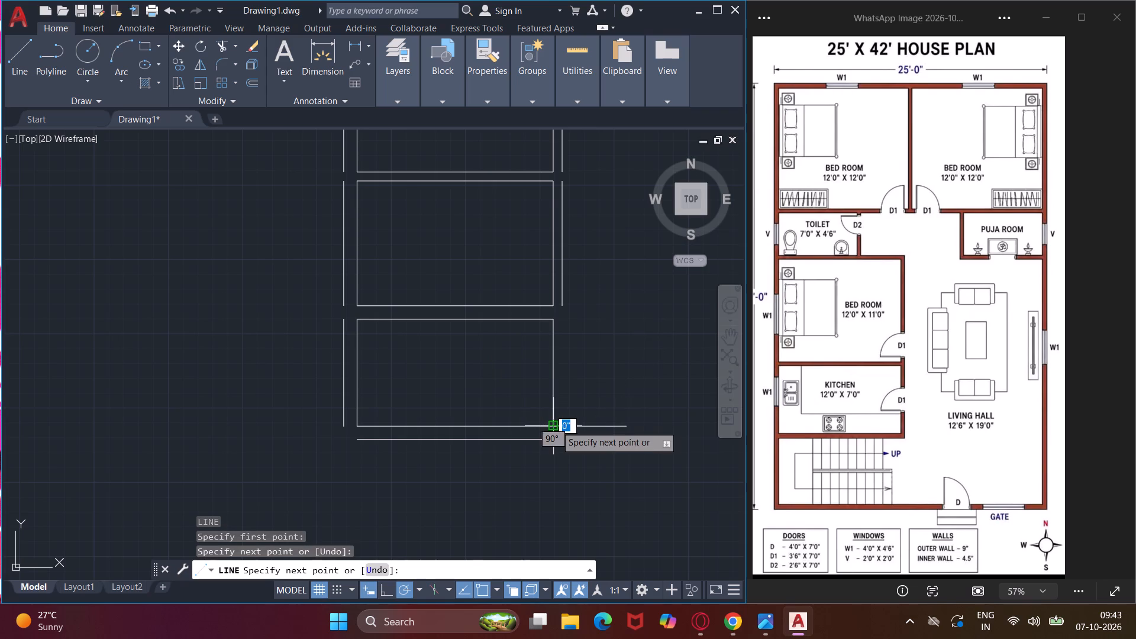
key(Escape)
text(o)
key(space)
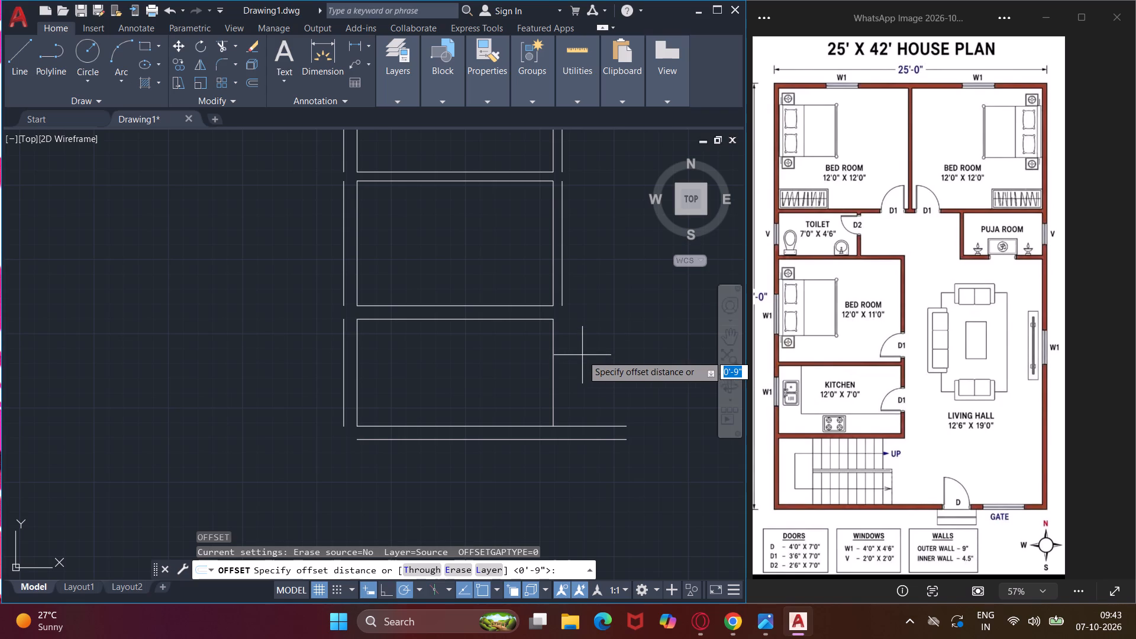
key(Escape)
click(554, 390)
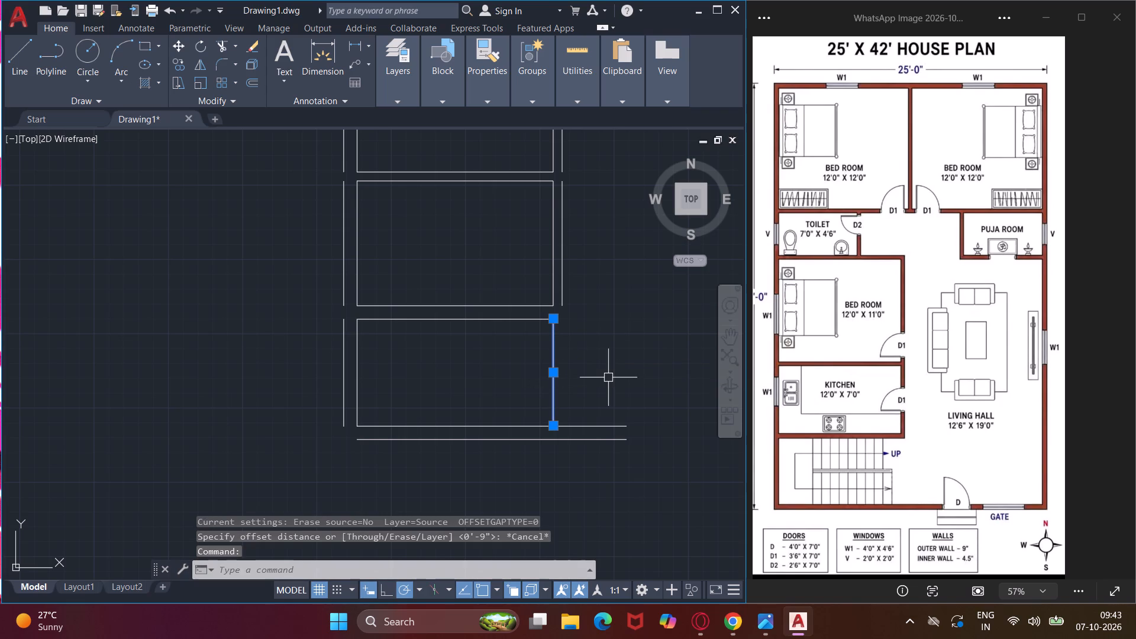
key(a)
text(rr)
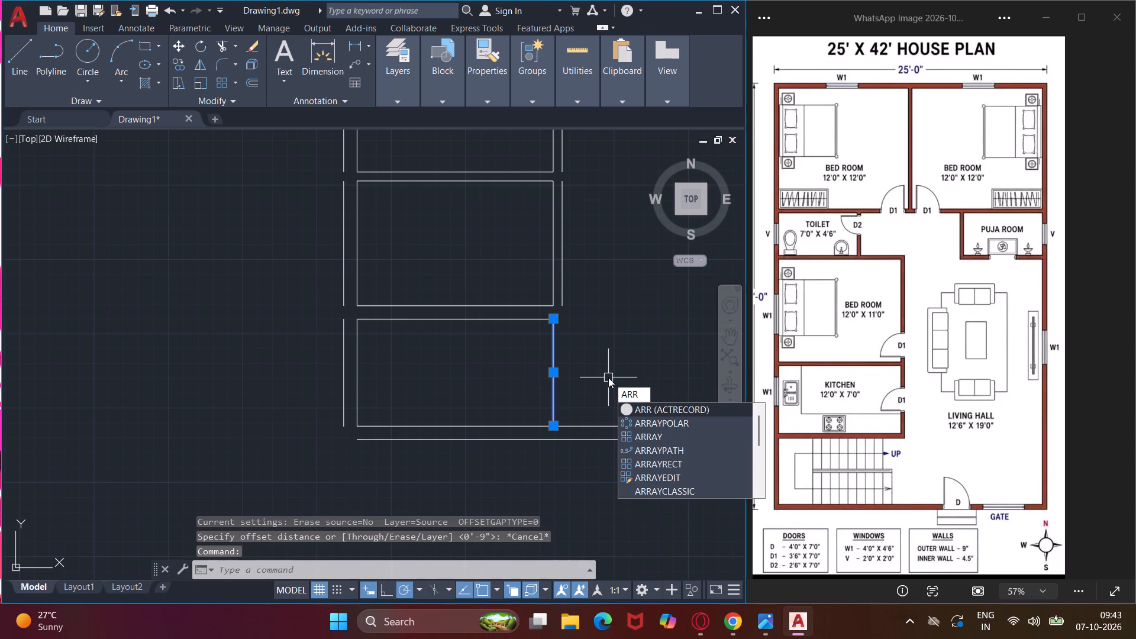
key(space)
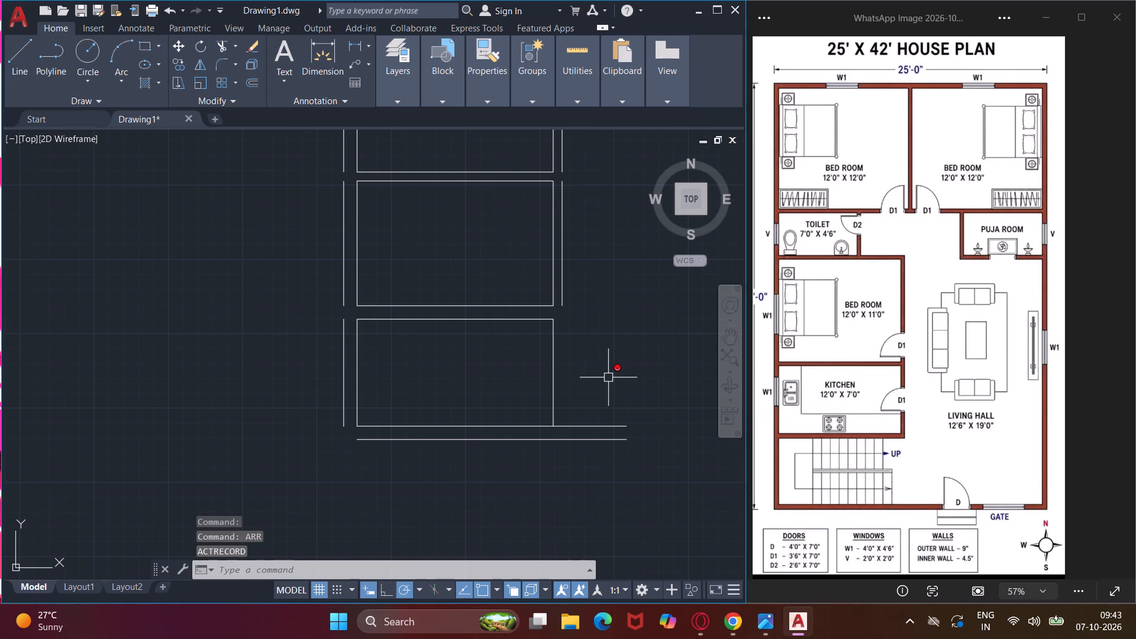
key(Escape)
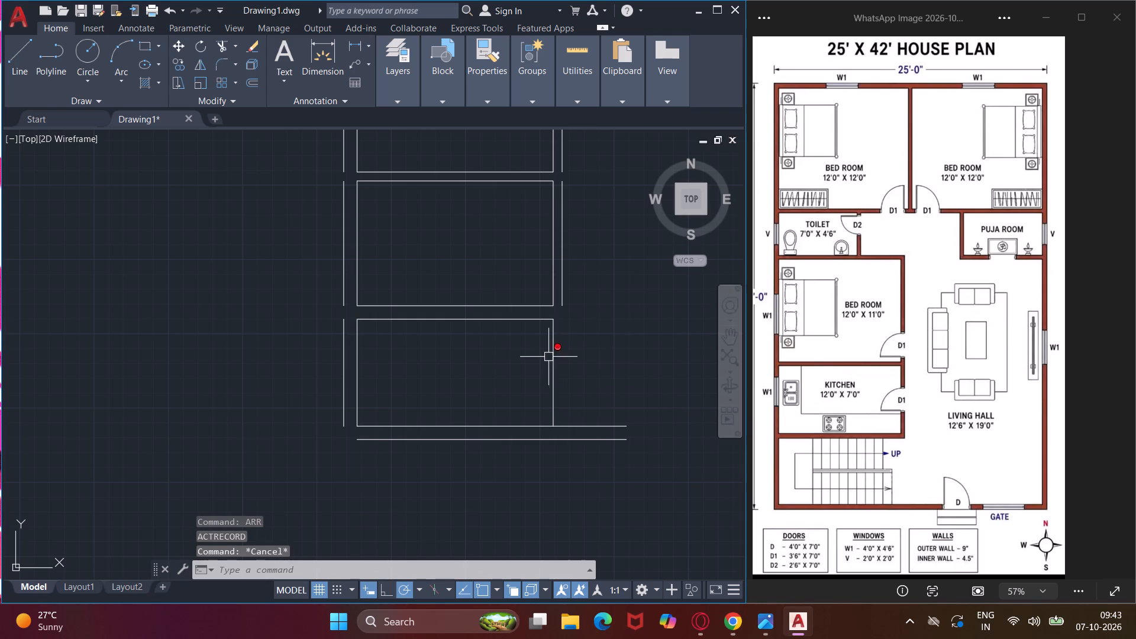
Path-array the staircase area's right line along its top line with 1' between items to form the treads.
click(557, 370)
text(ar)
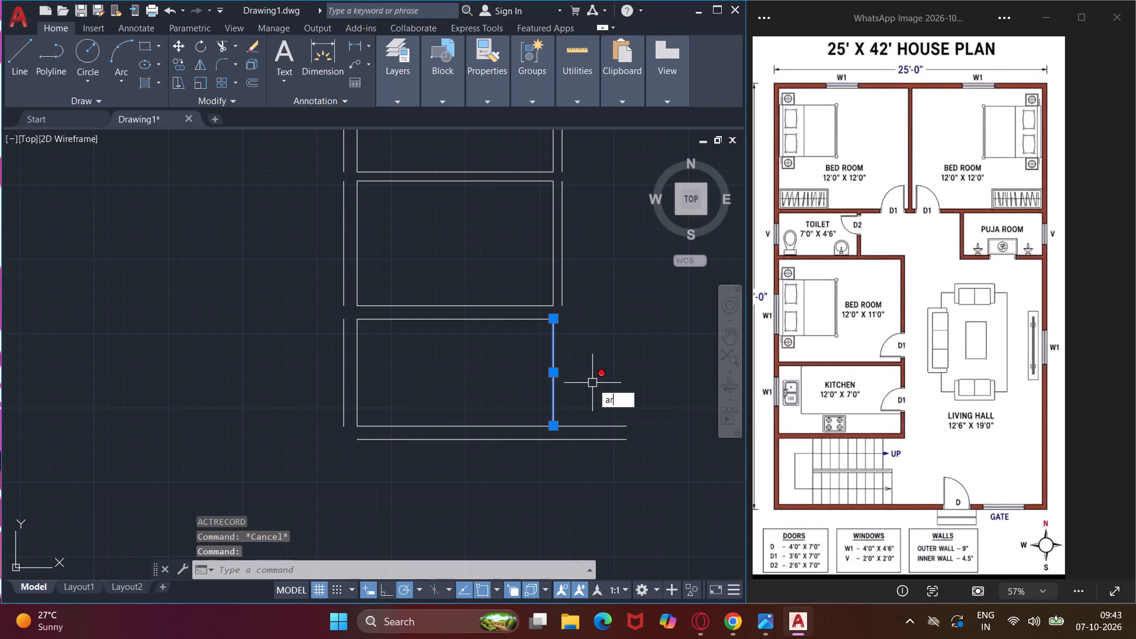
key(space)
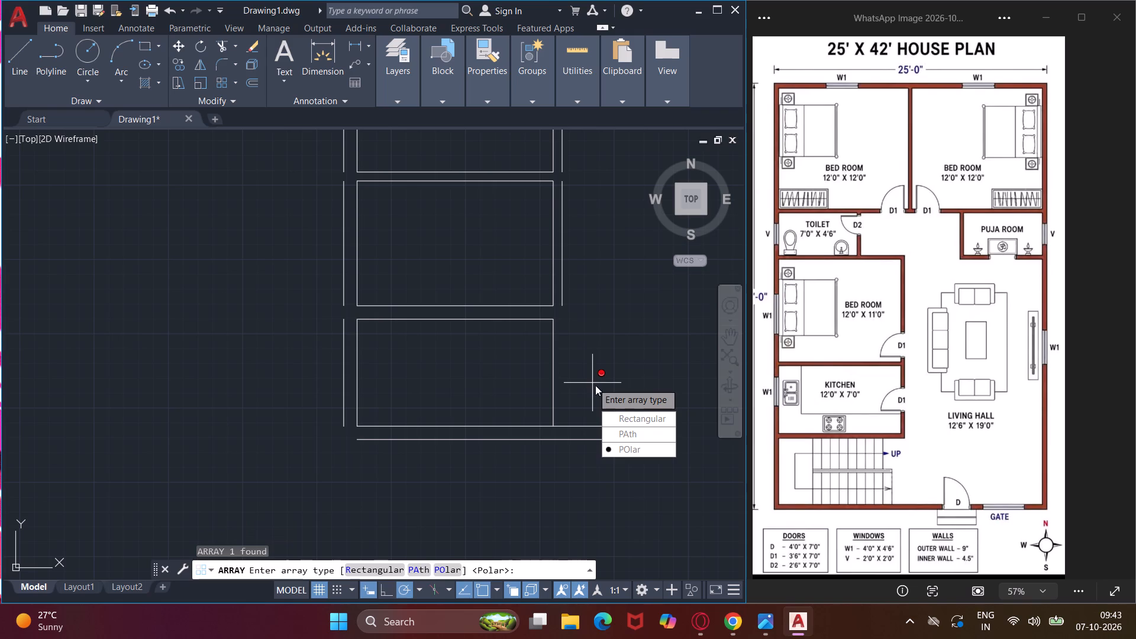
drag(628, 430, 592, 383)
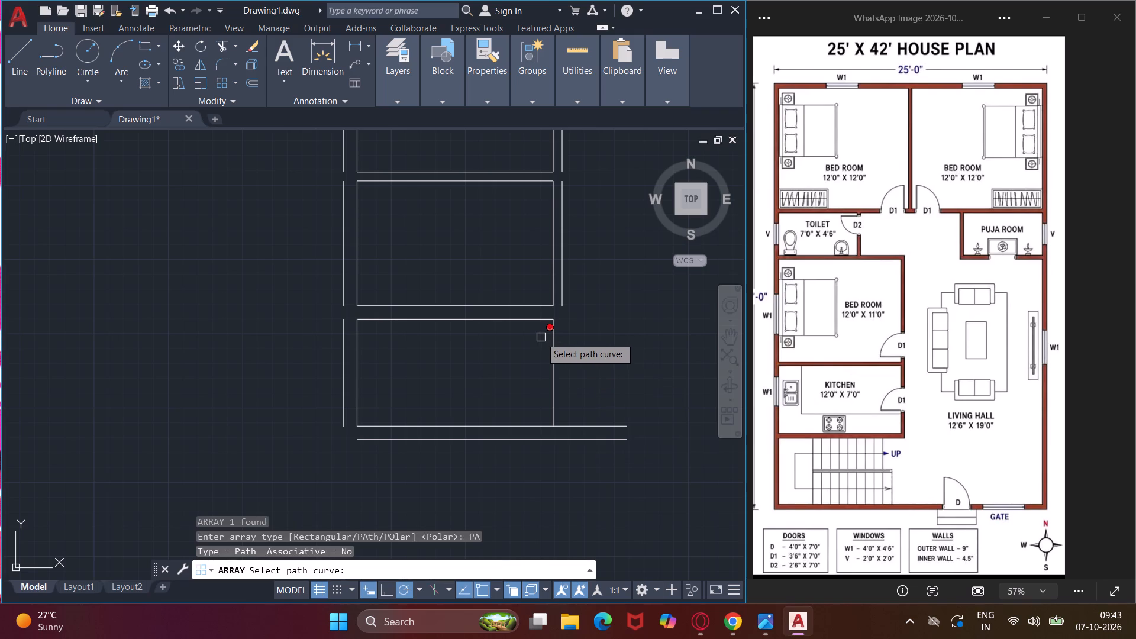
click(517, 317)
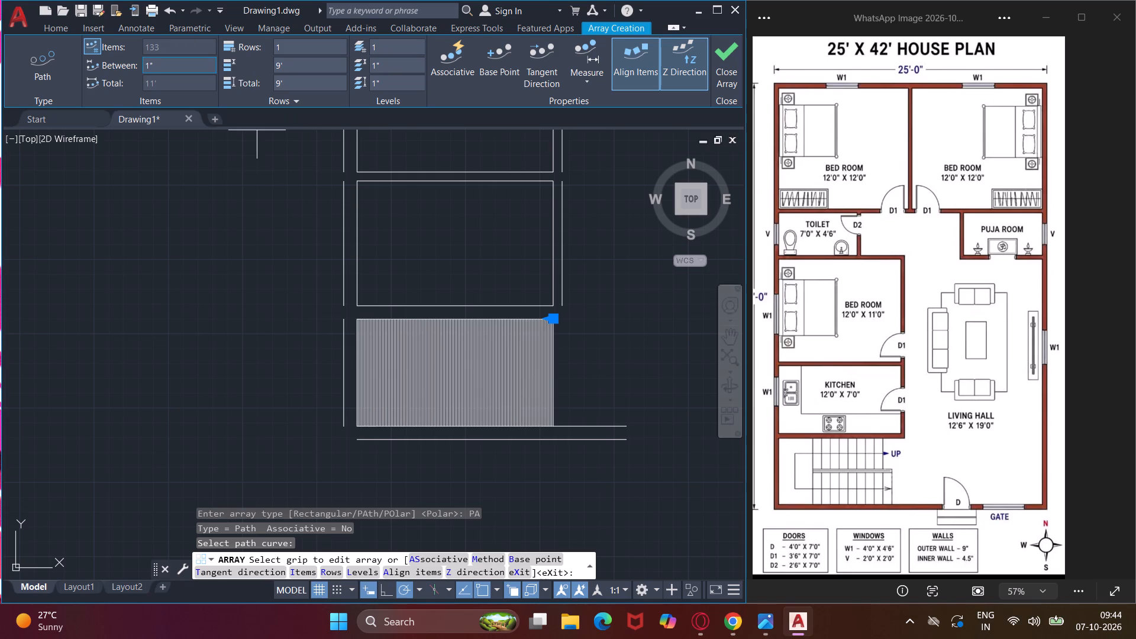
click(200, 61)
key(BackSpace)
text(1')
key(Return)
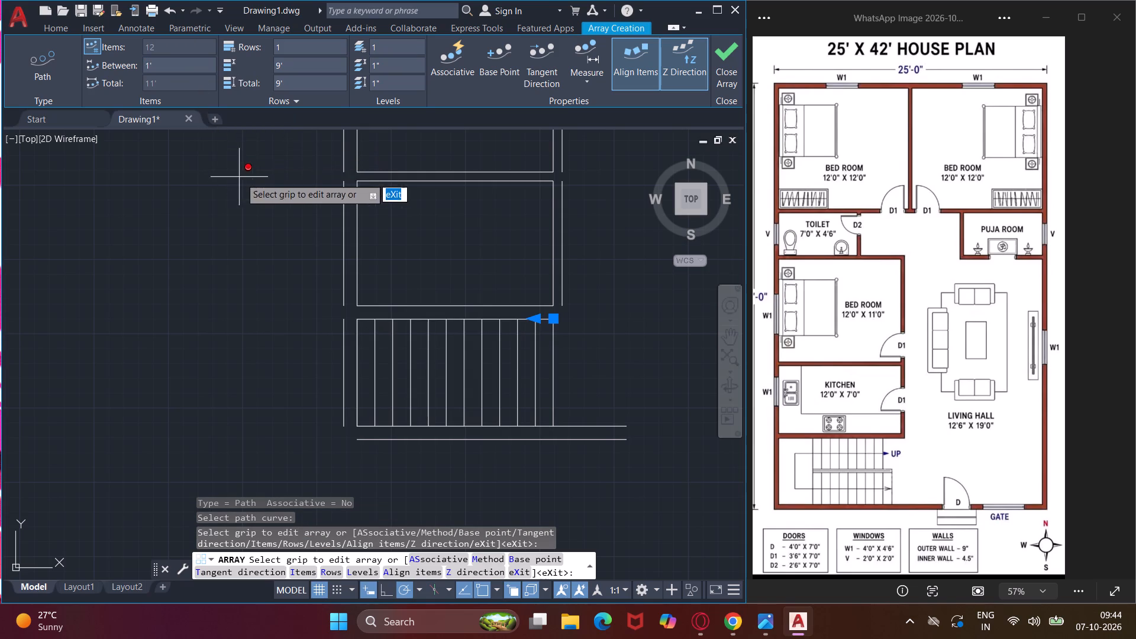
click(721, 67)
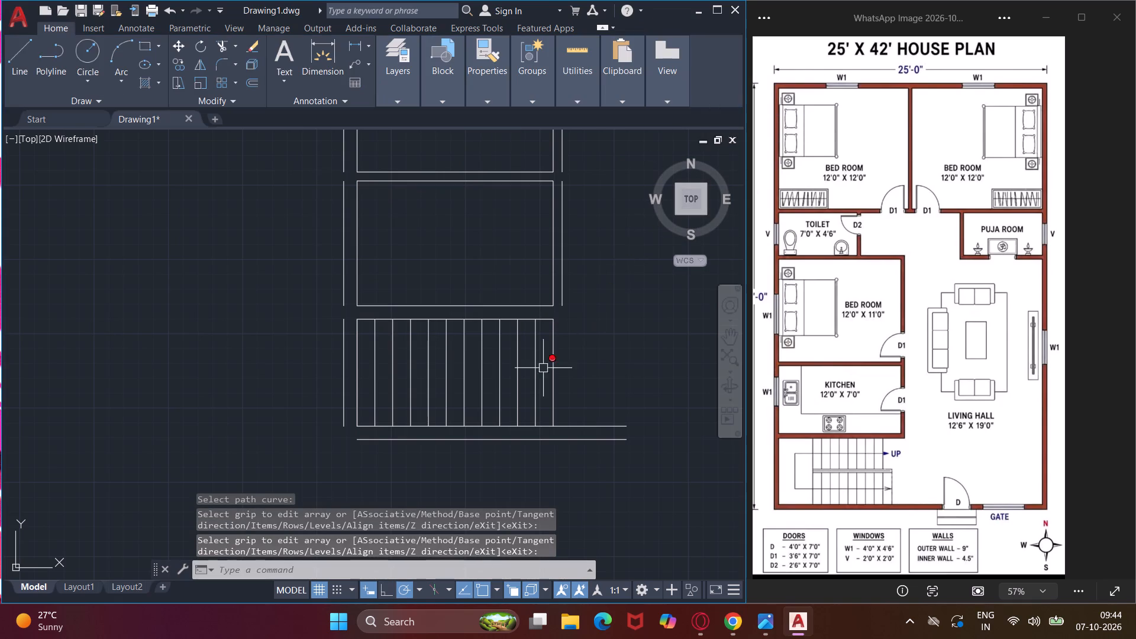
Draw an 8' horizontal line leftward from the midpoint of the staircase's right line to a tread's midpoint, dividing the flights.
text(l)
key(space)
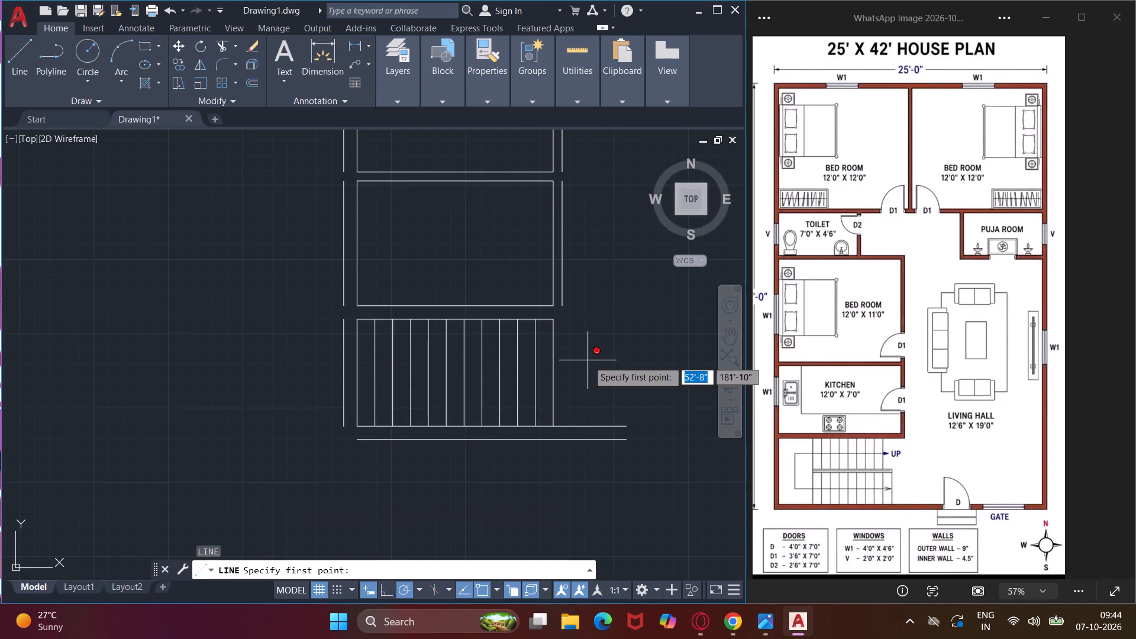
click(553, 372)
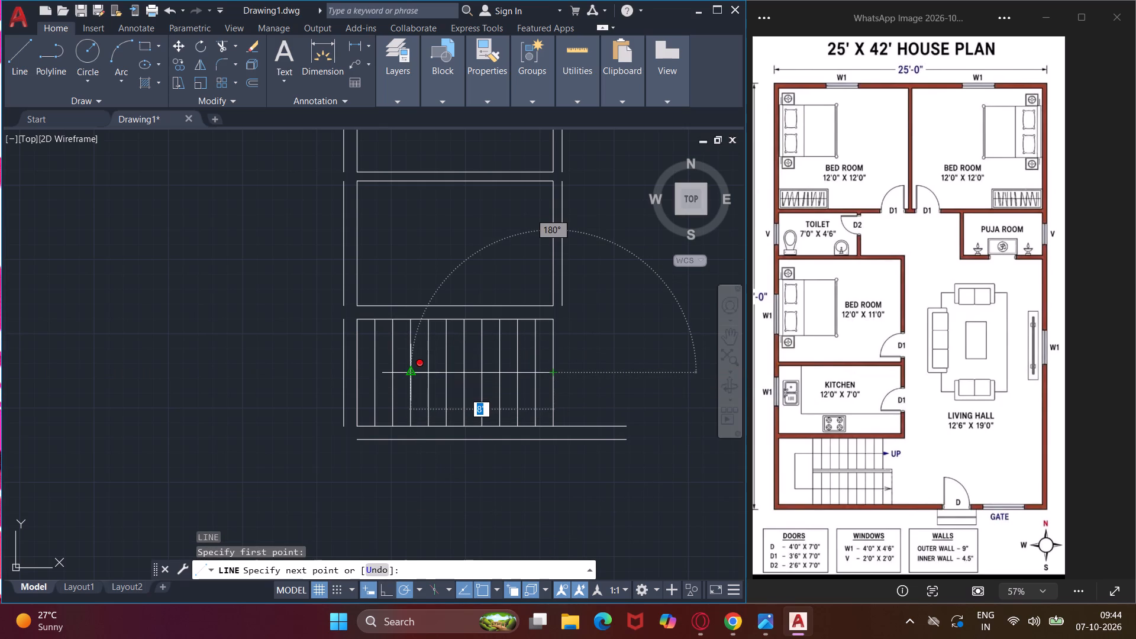
click(412, 374)
key(Escape)
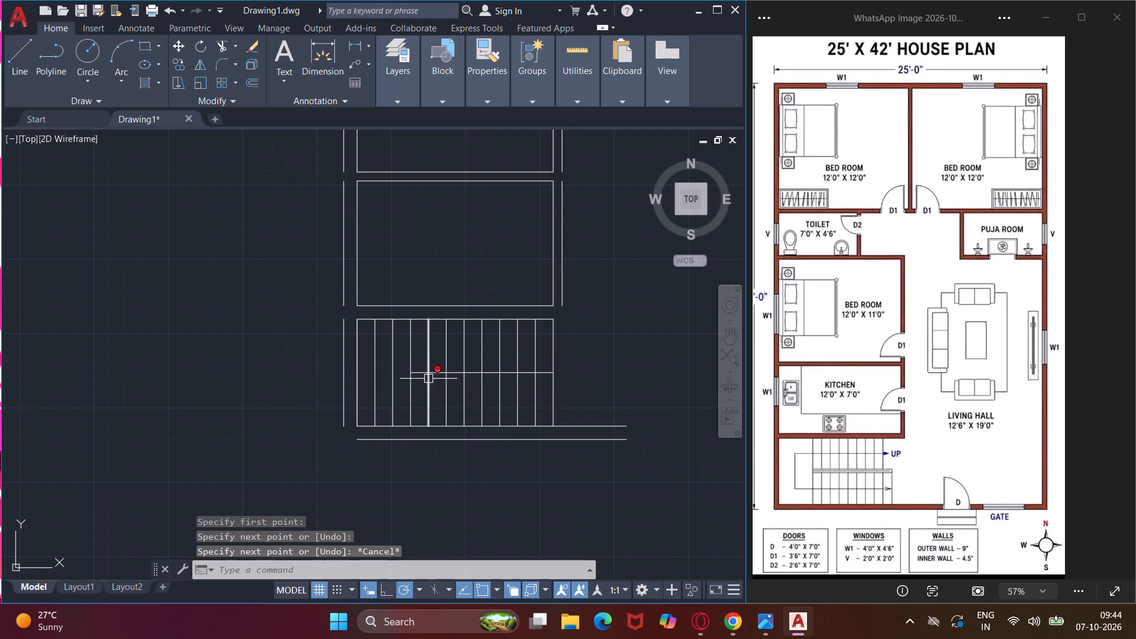
Erase the two leftmost tread lines, between the staircase area's left wall and the left end of the flight divider.
key(Escape)
click(393, 373)
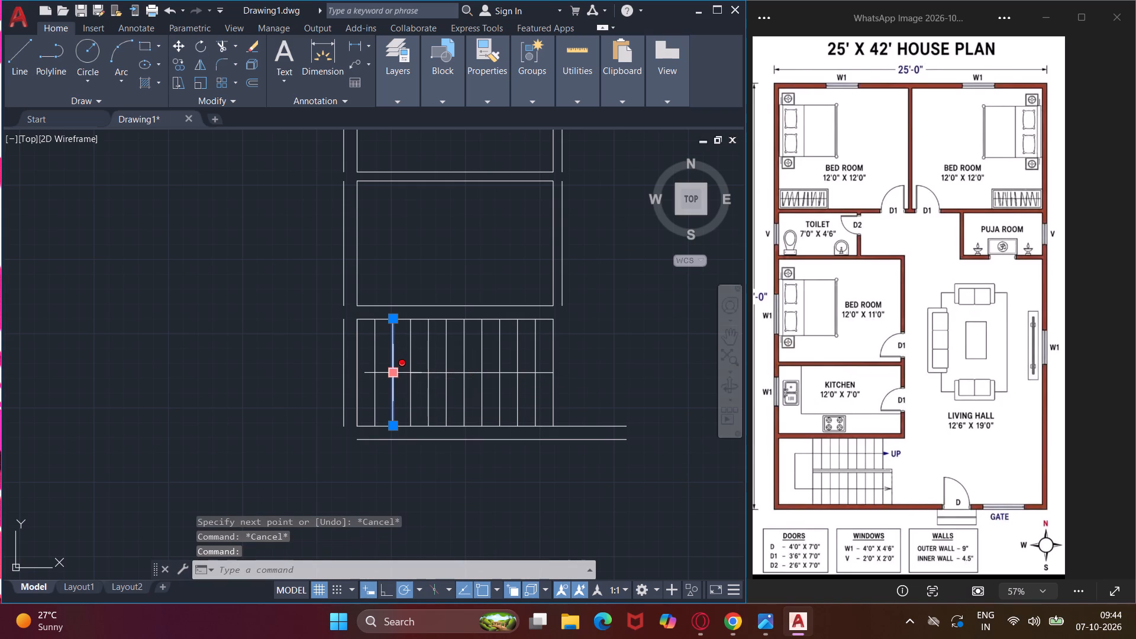
key(Delete)
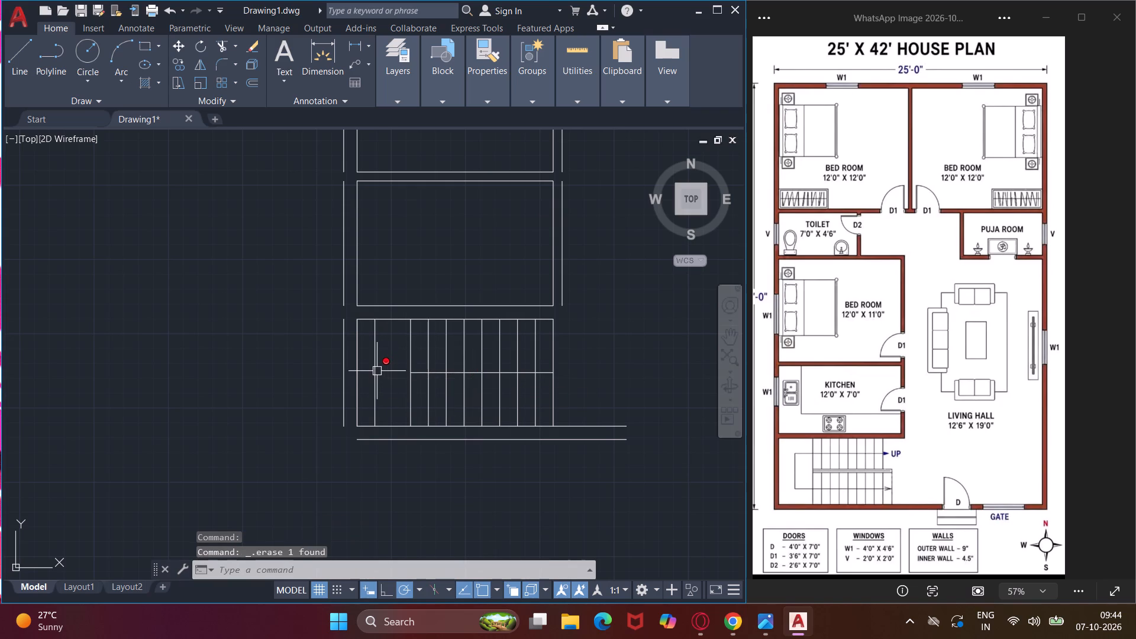
click(377, 371)
key(Delete)
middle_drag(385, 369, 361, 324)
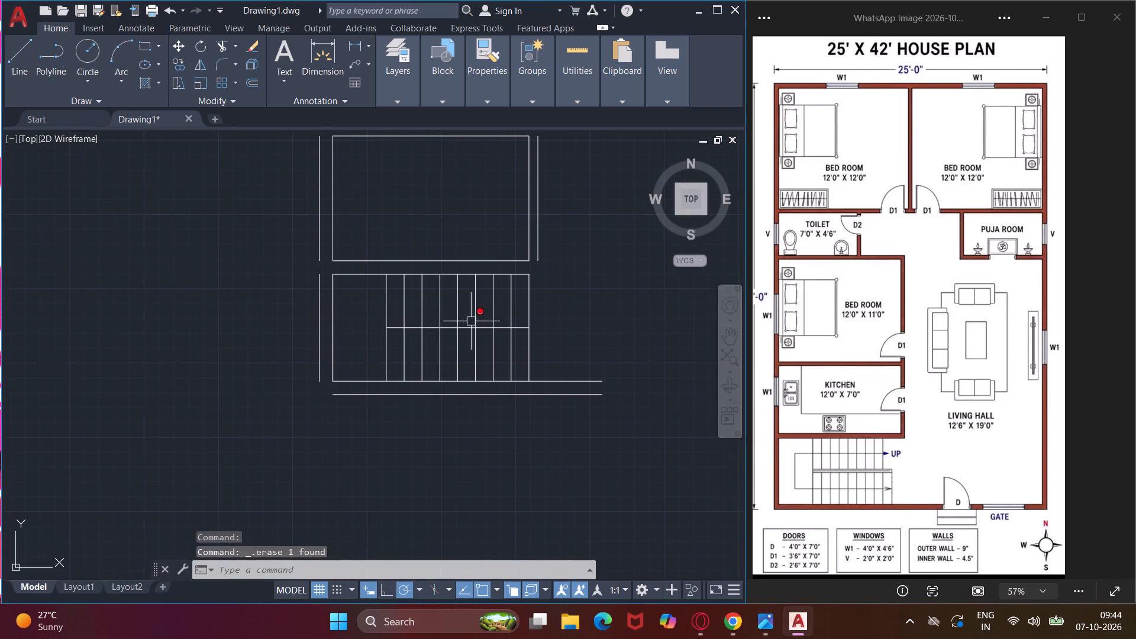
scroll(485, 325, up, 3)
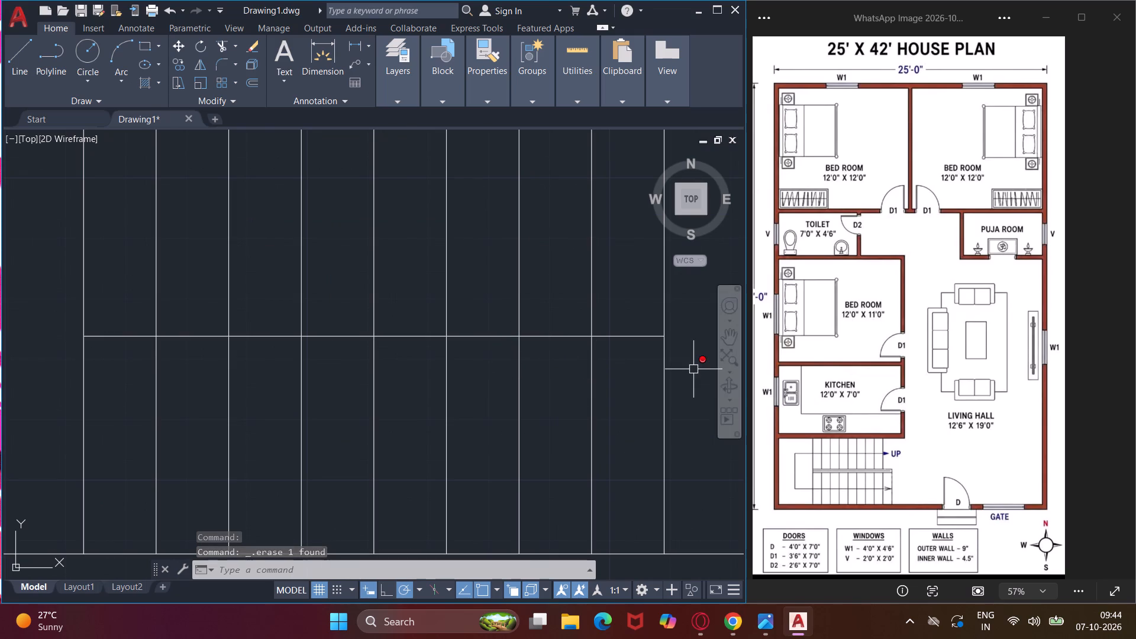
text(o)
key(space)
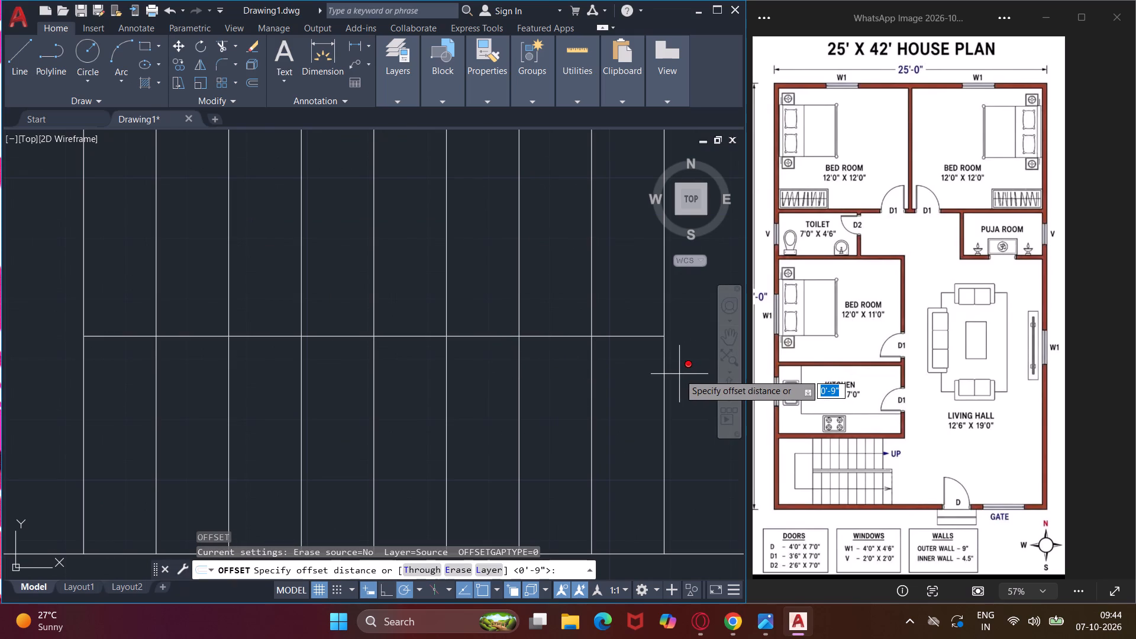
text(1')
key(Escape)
Offset the staircase's horizontal flight divider 1" upward and 1" downward.
text(o)
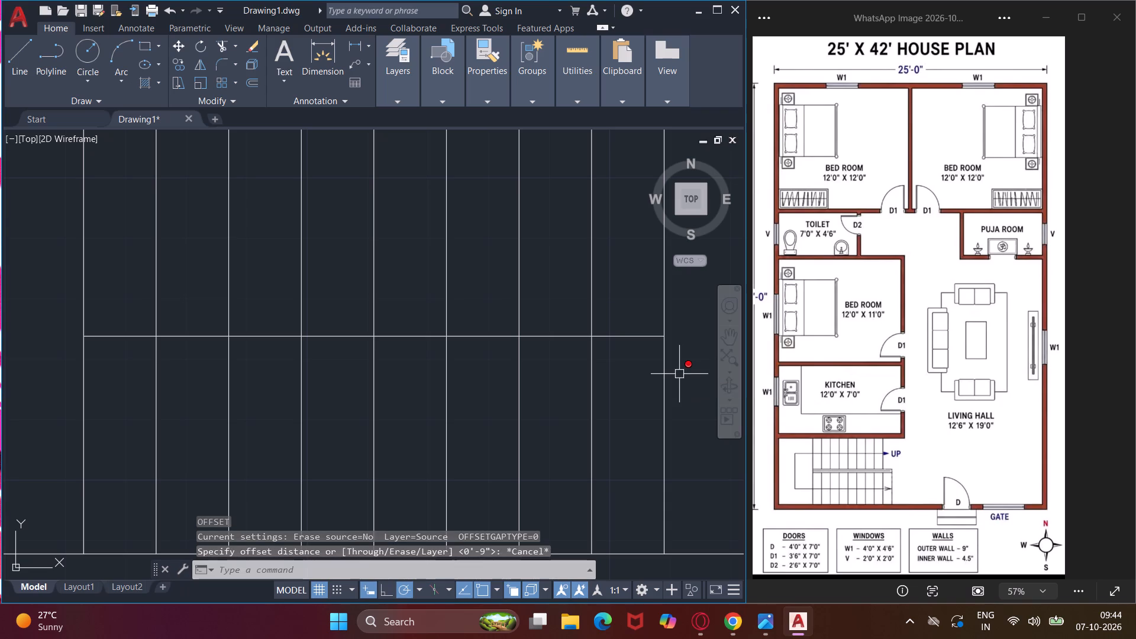
key(space)
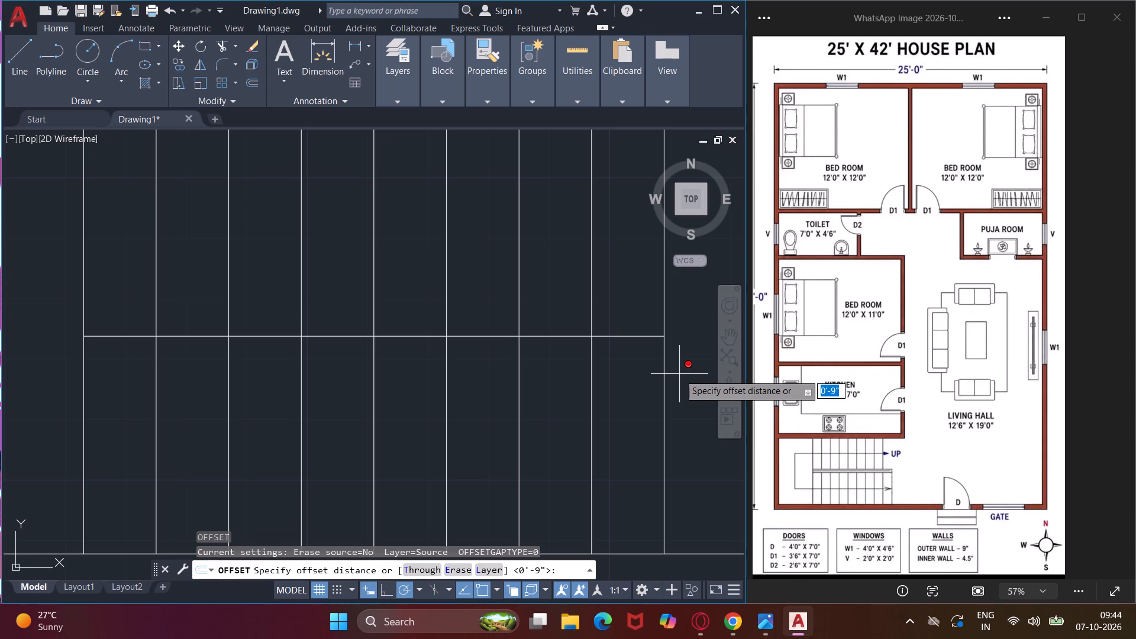
key(1)
key(shift+quotedbl)
key(Return)
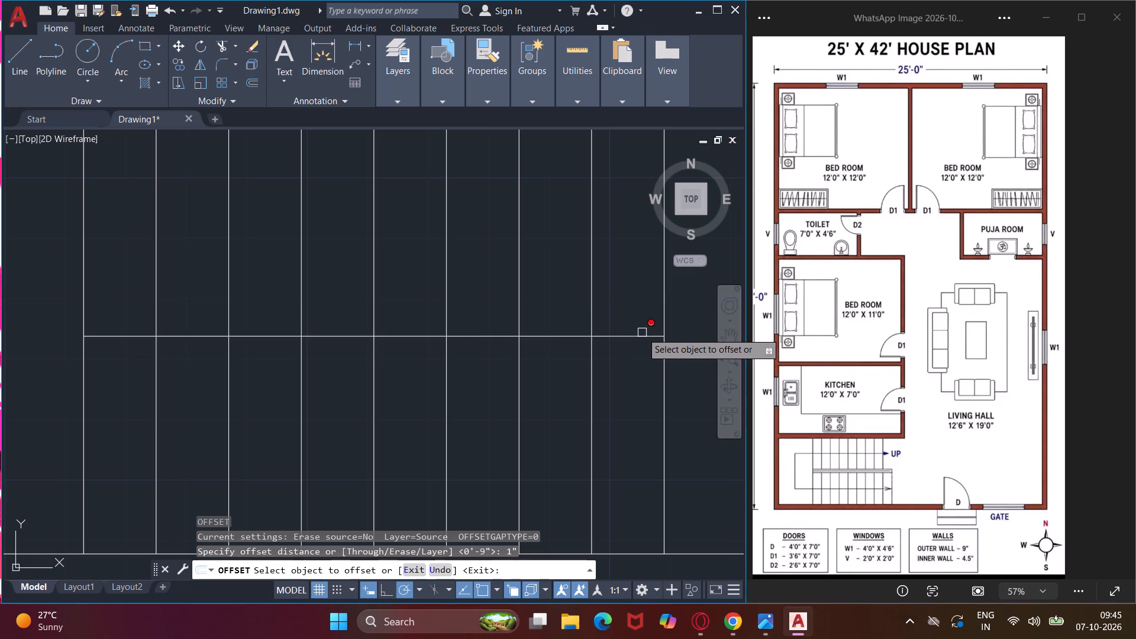
click(636, 337)
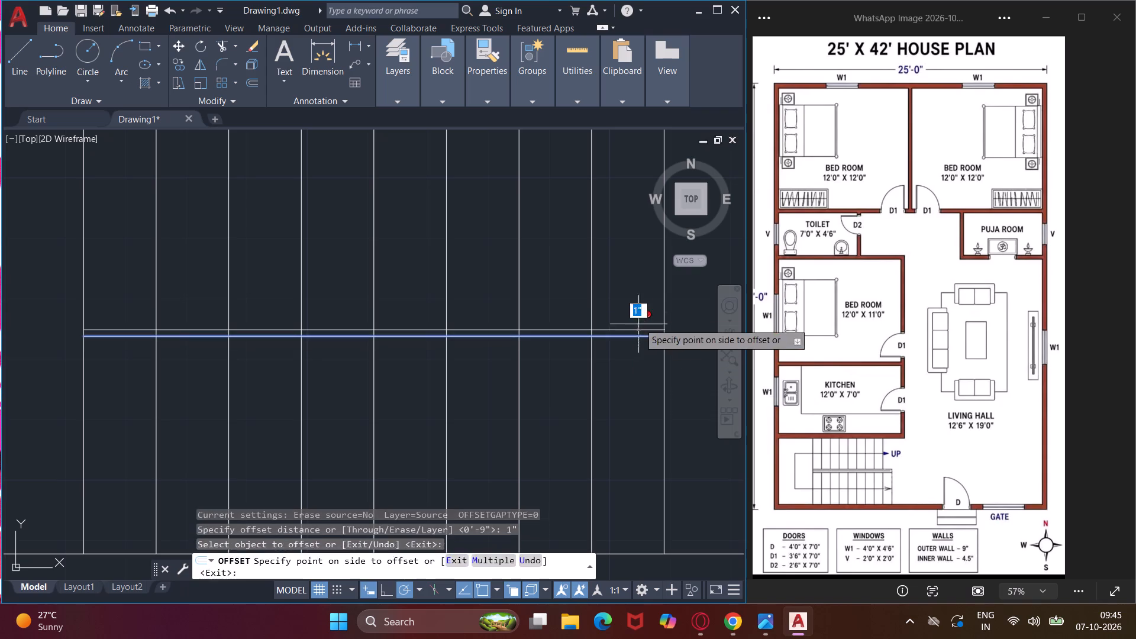
click(637, 308)
scroll(643, 344, up, 3)
click(641, 310)
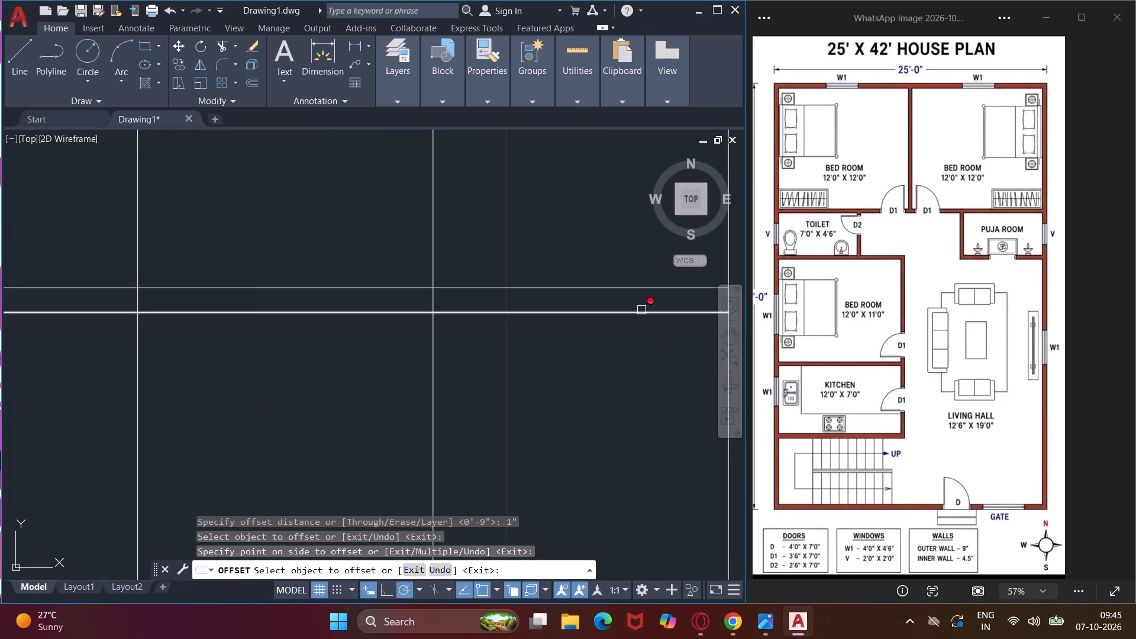
click(639, 348)
scroll(572, 258, down, 1)
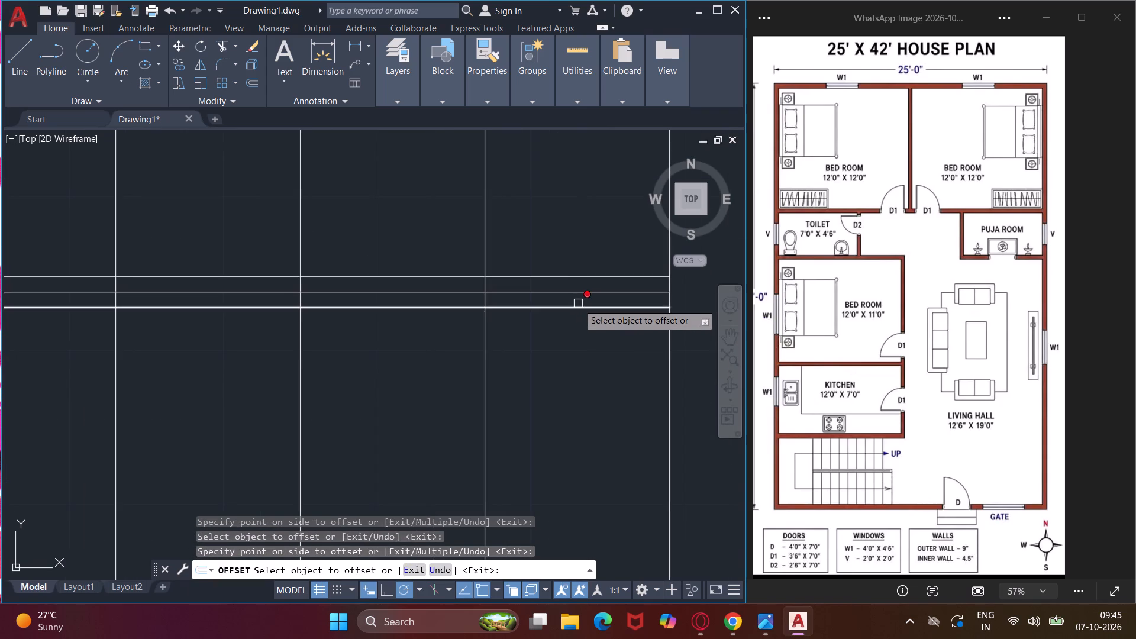
key(Escape)
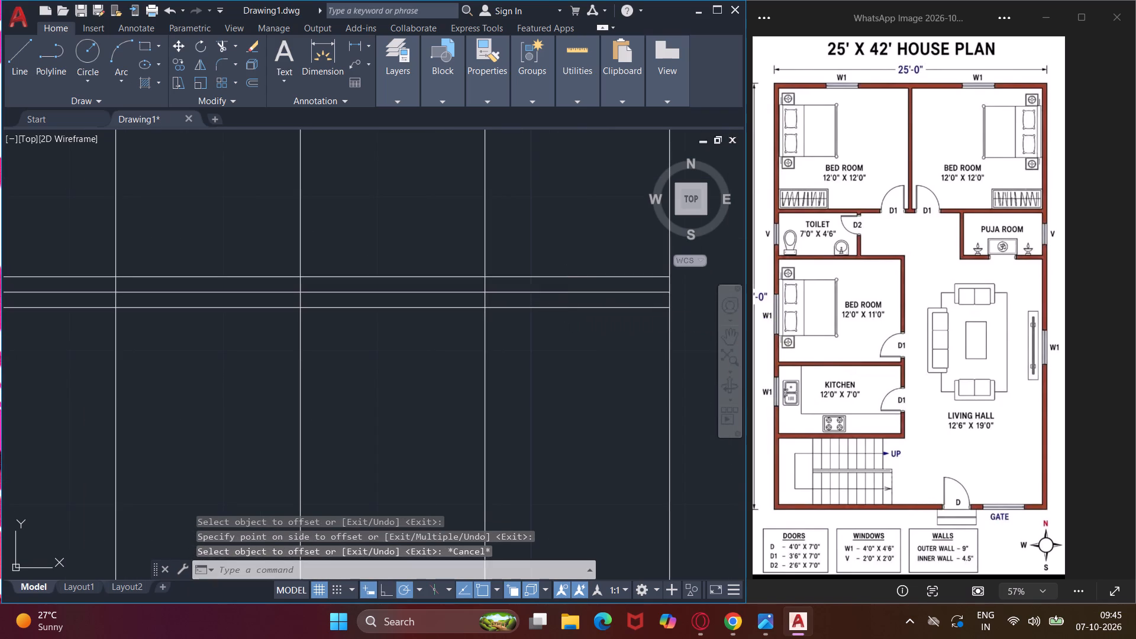
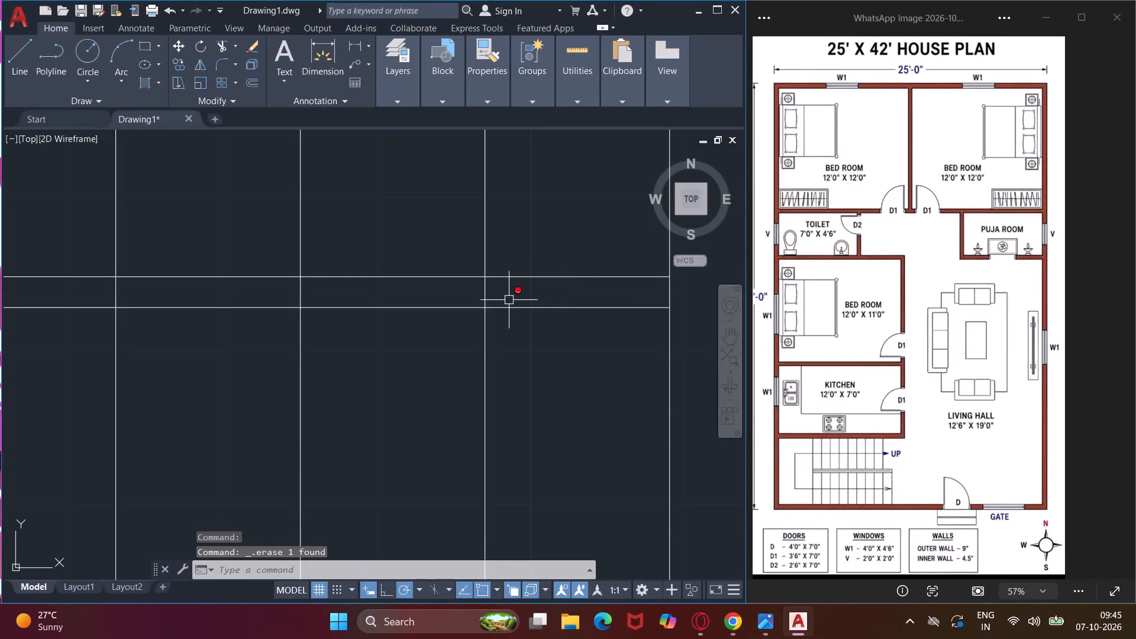
Trim away the tread line segments that lie between the two parallel flight divider lines of the staircase.
key(t)
key(r)
key(space)
key(space)
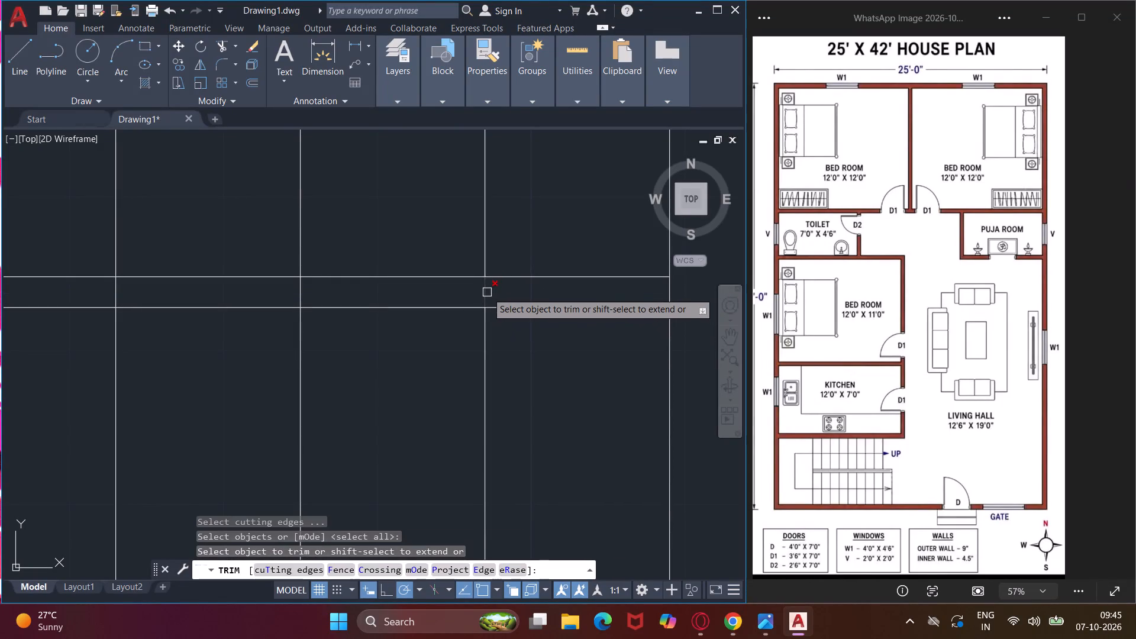
click(487, 292)
click(298, 287)
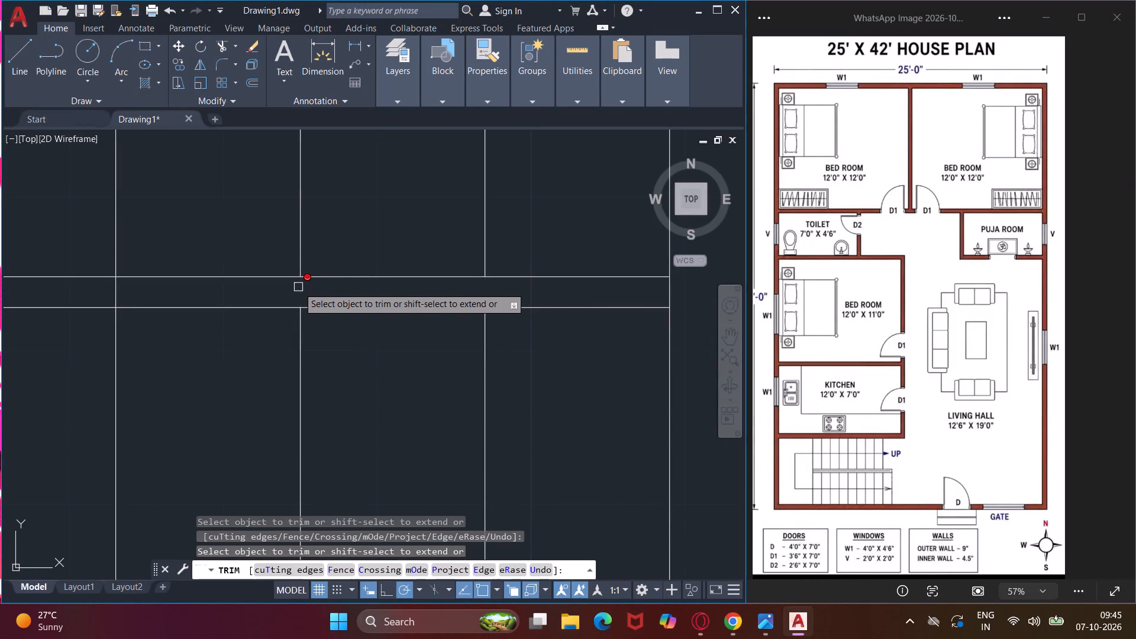
scroll(298, 287, down, 3)
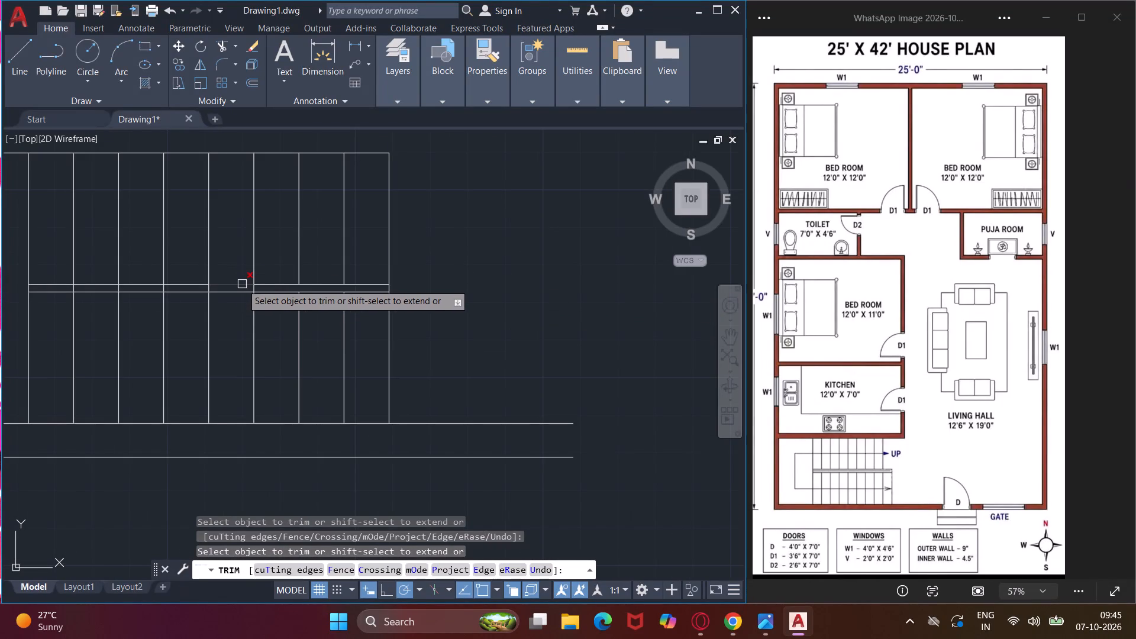
scroll(242, 284, up, 2)
click(274, 290)
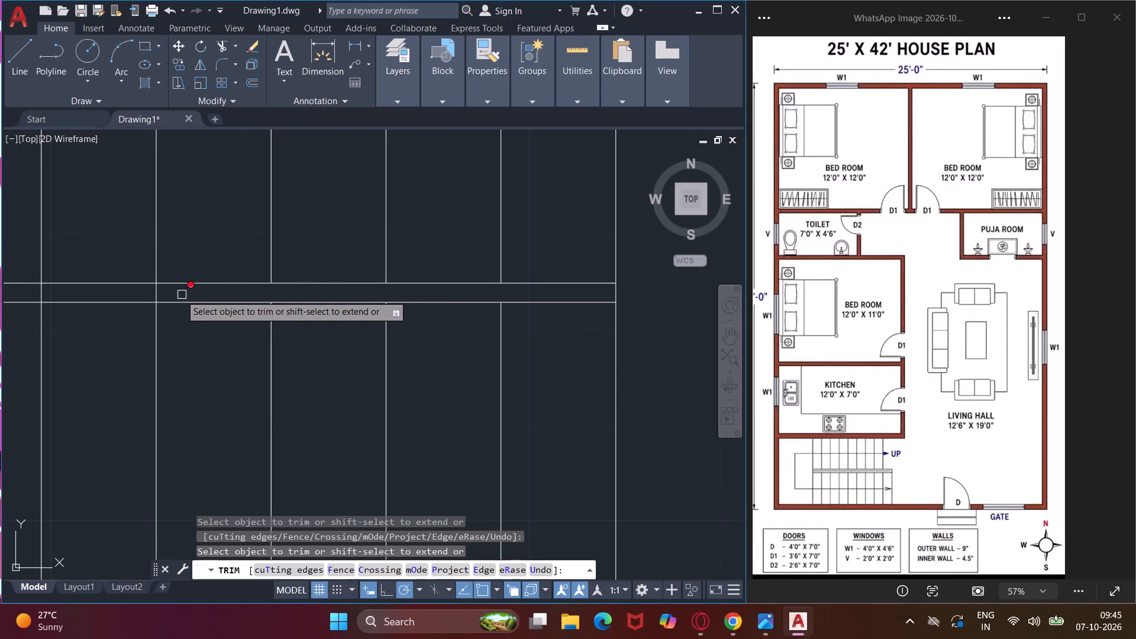
click(154, 295)
middle_drag(153, 294, 582, 301)
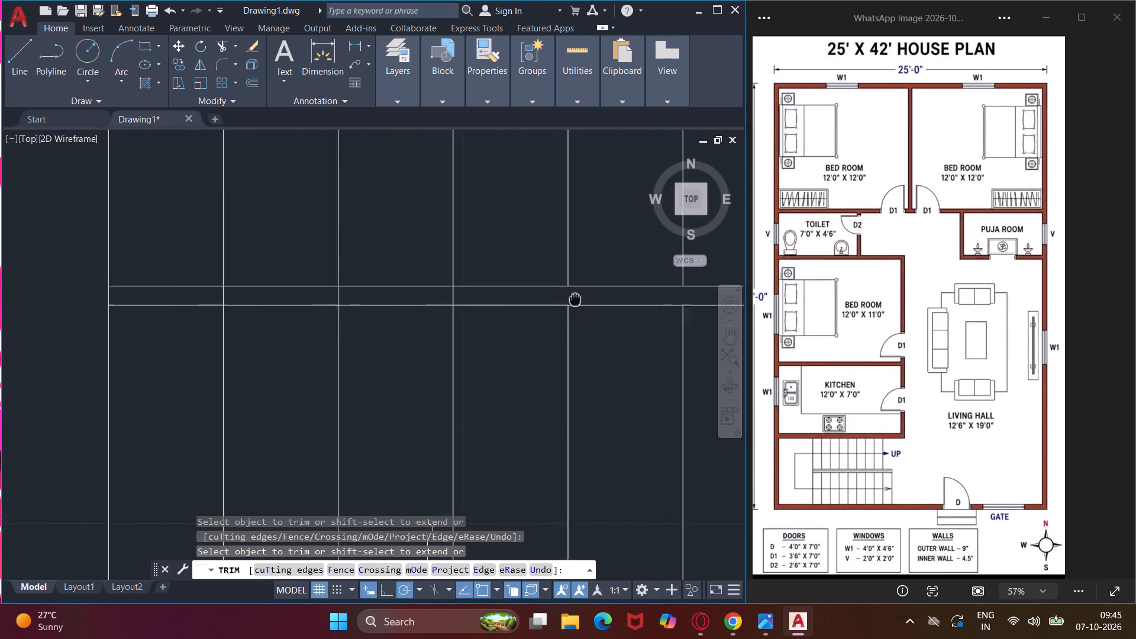
middle_drag(582, 301, 593, 305)
click(480, 302)
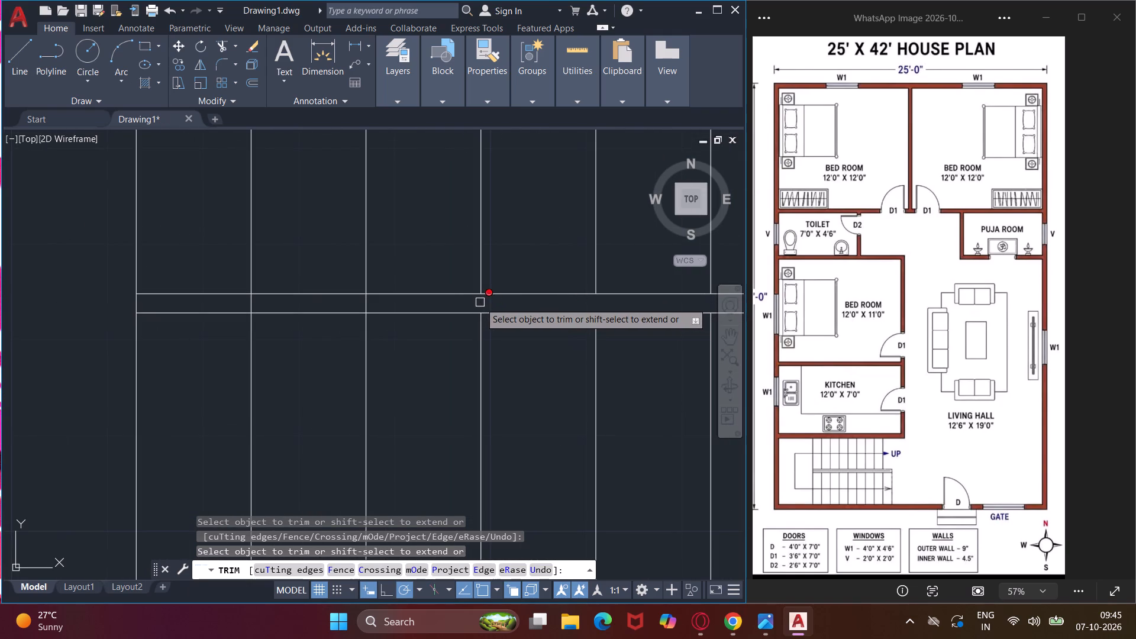
click(367, 301)
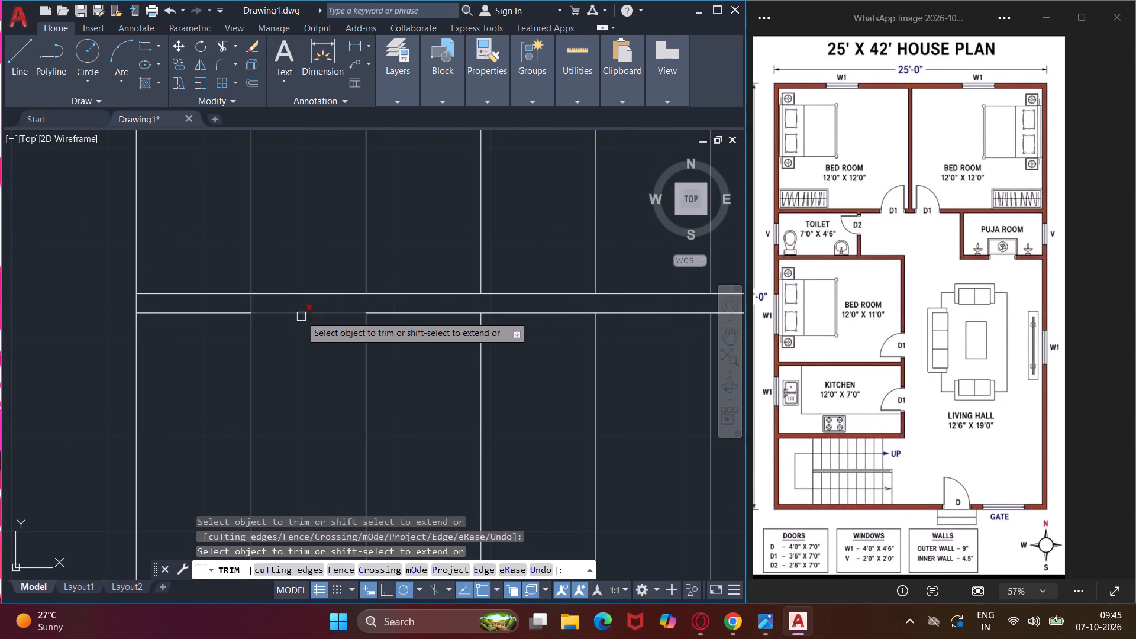
click(248, 304)
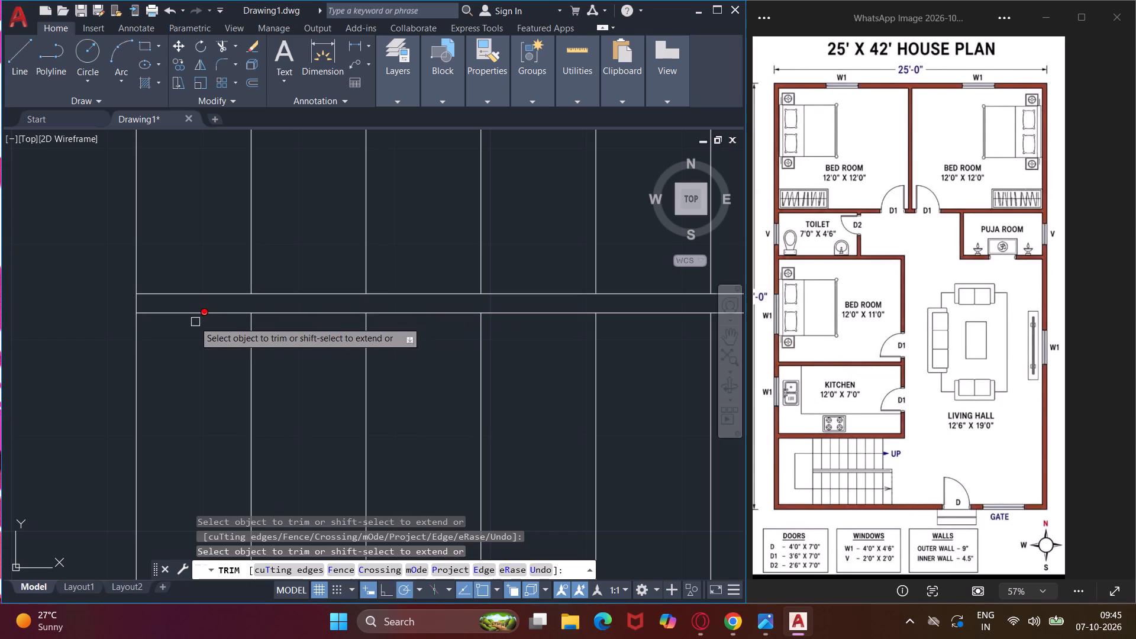
Trim off the portion of the staircase's right line below the flight divider.
scroll(192, 320, down, 3)
click(398, 350)
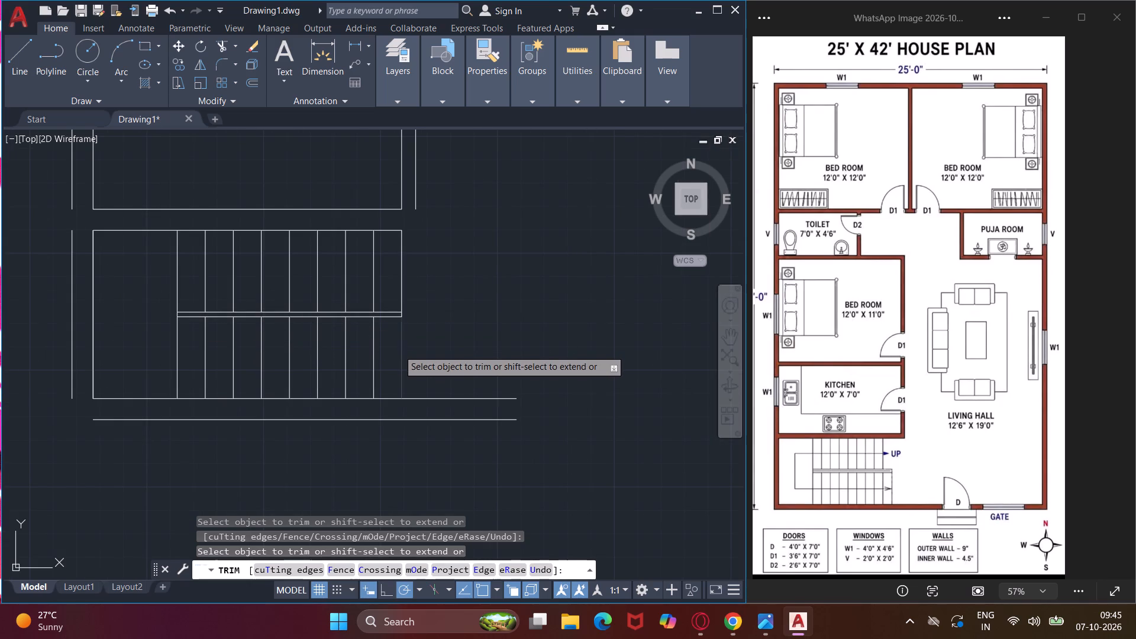
key(Escape)
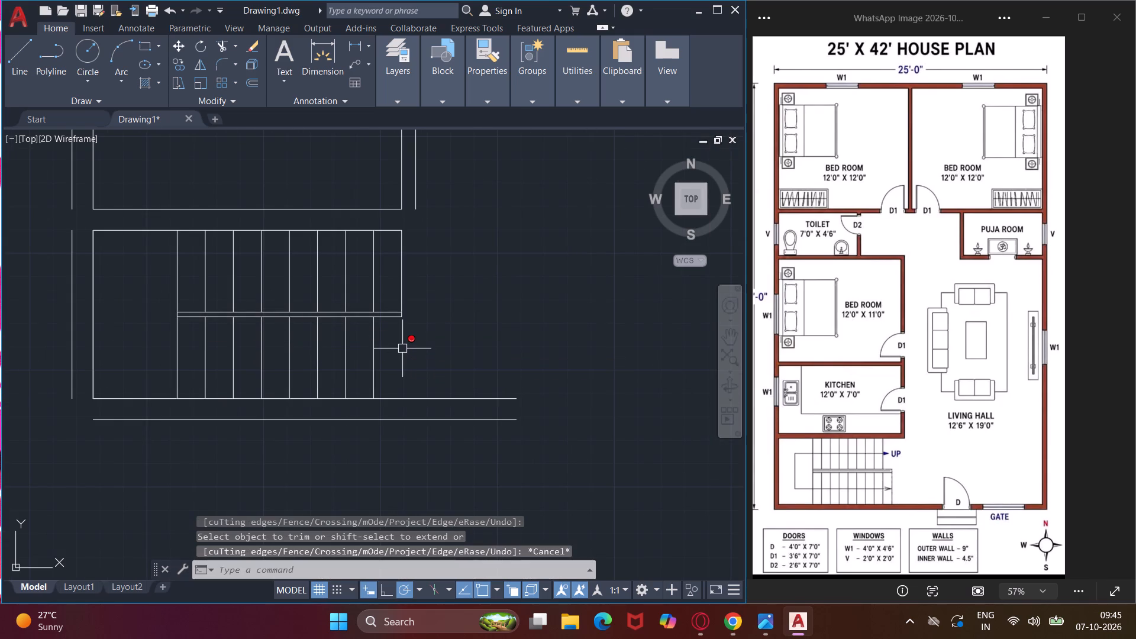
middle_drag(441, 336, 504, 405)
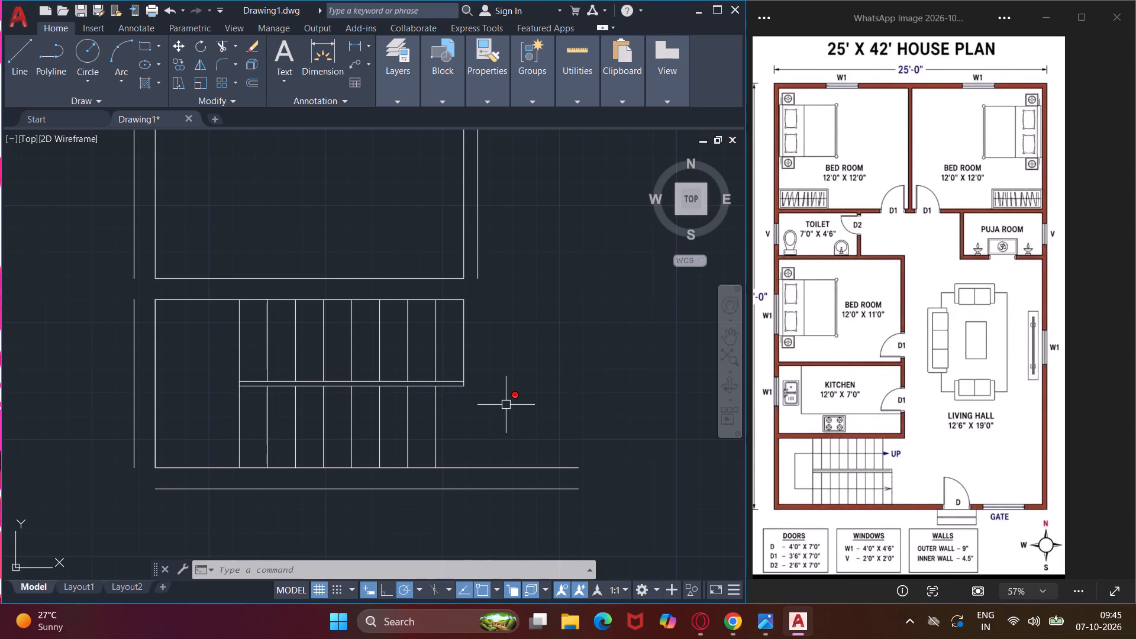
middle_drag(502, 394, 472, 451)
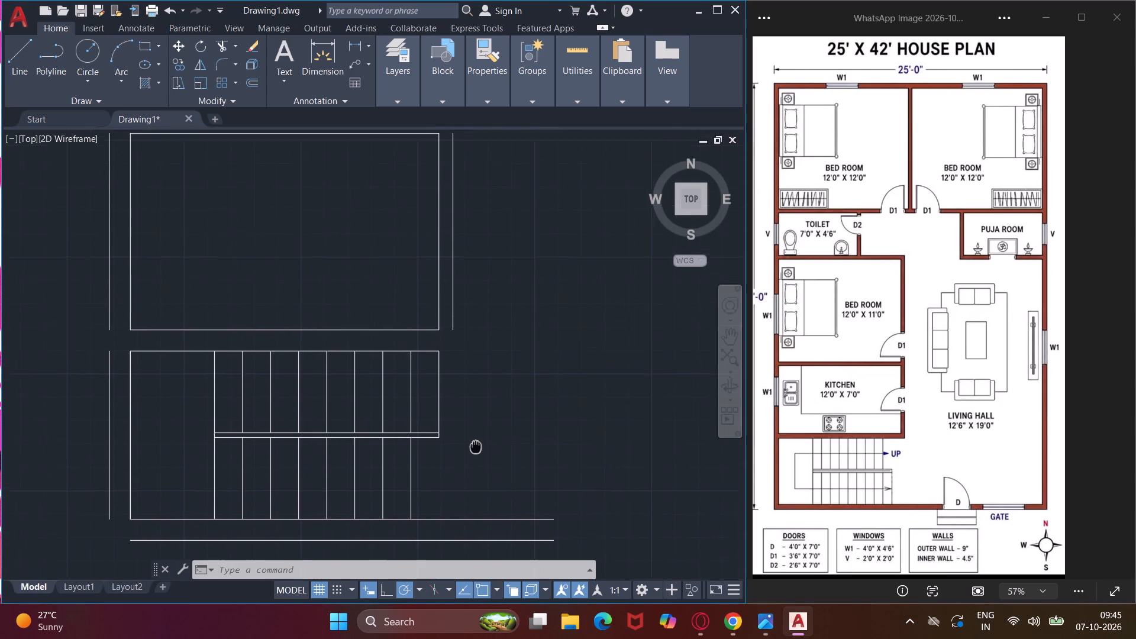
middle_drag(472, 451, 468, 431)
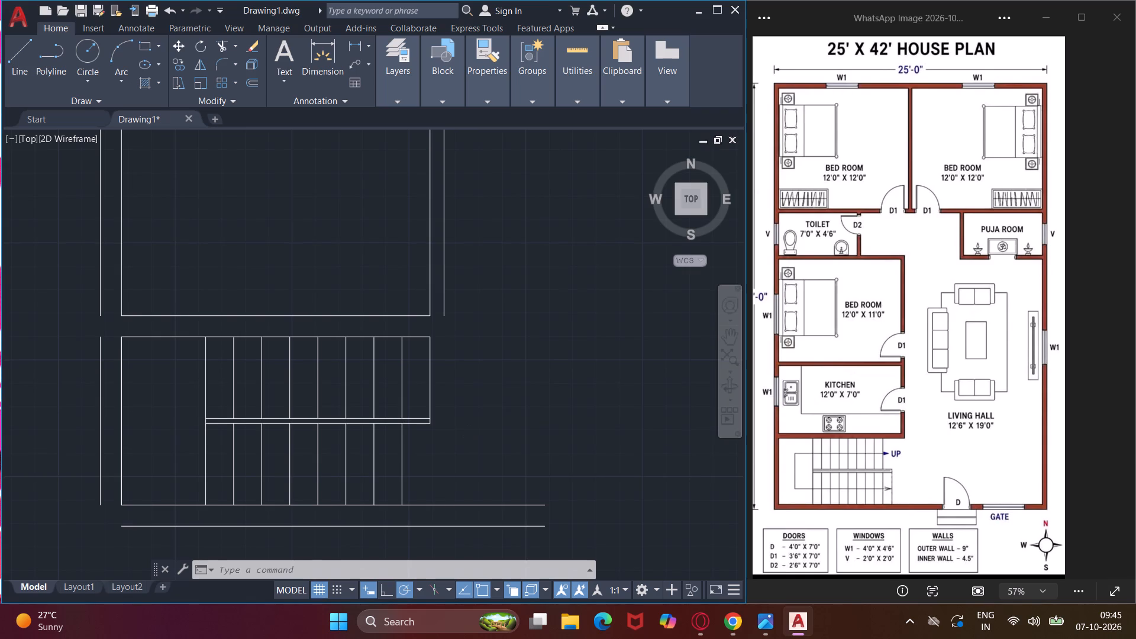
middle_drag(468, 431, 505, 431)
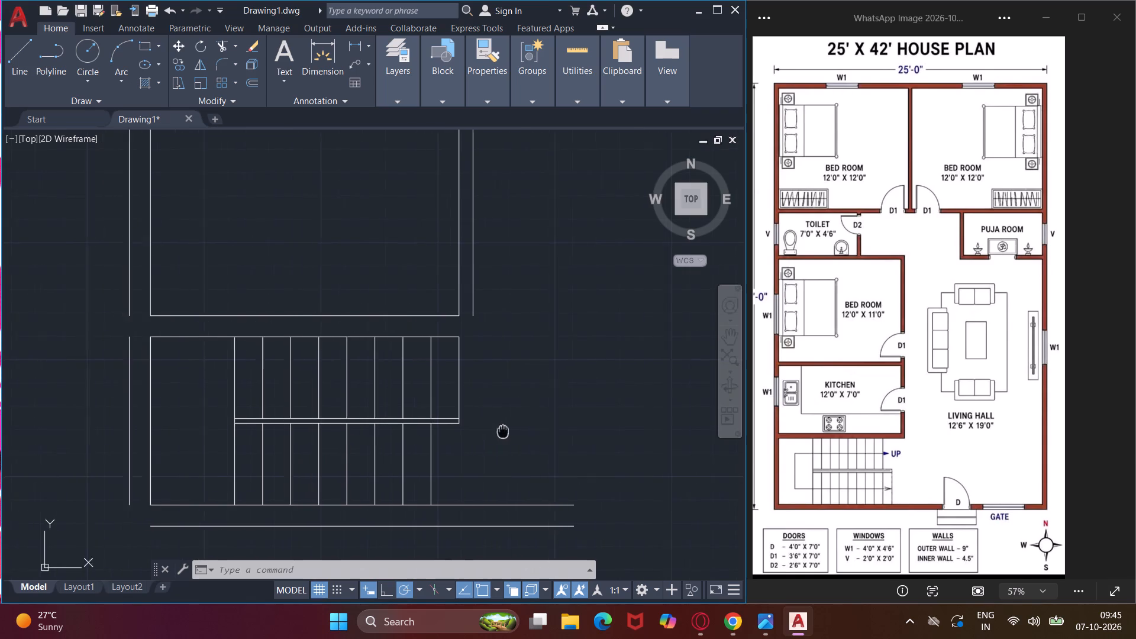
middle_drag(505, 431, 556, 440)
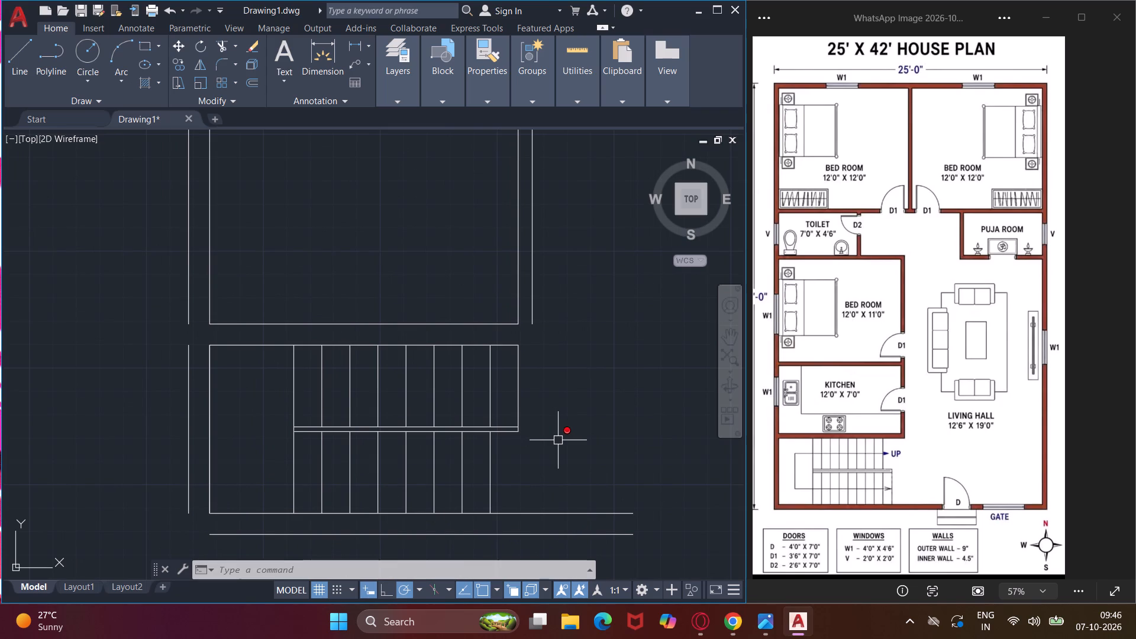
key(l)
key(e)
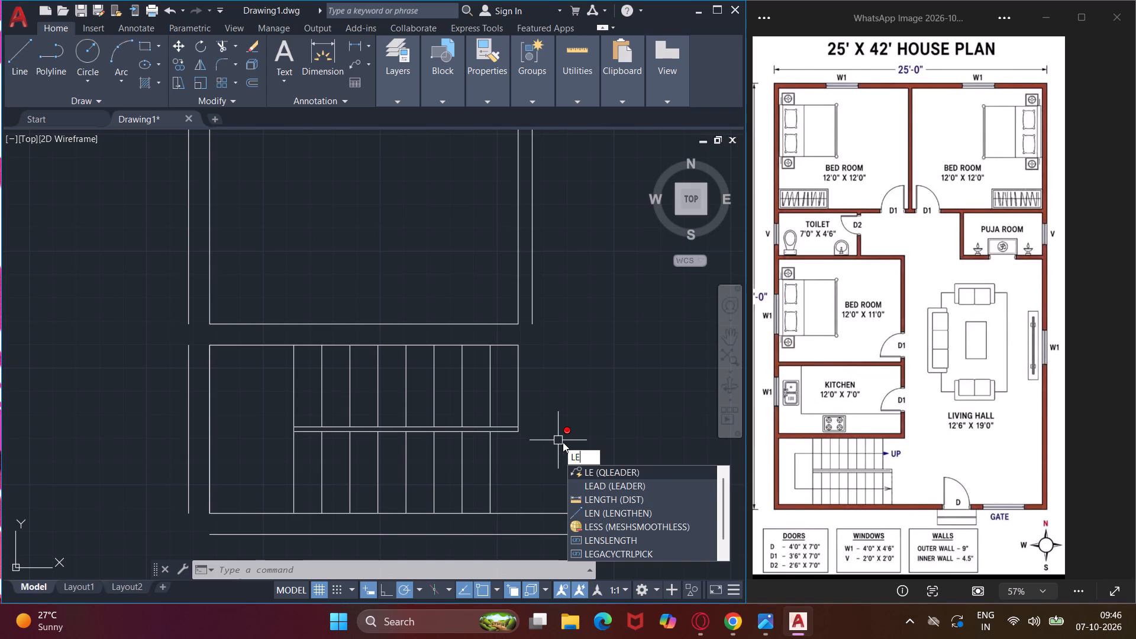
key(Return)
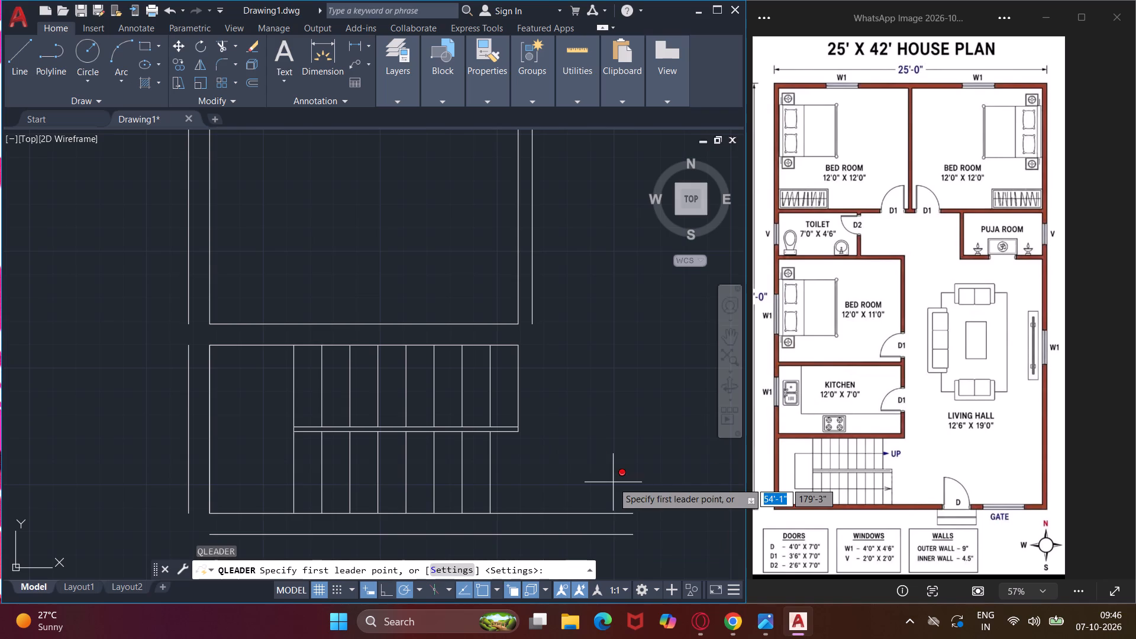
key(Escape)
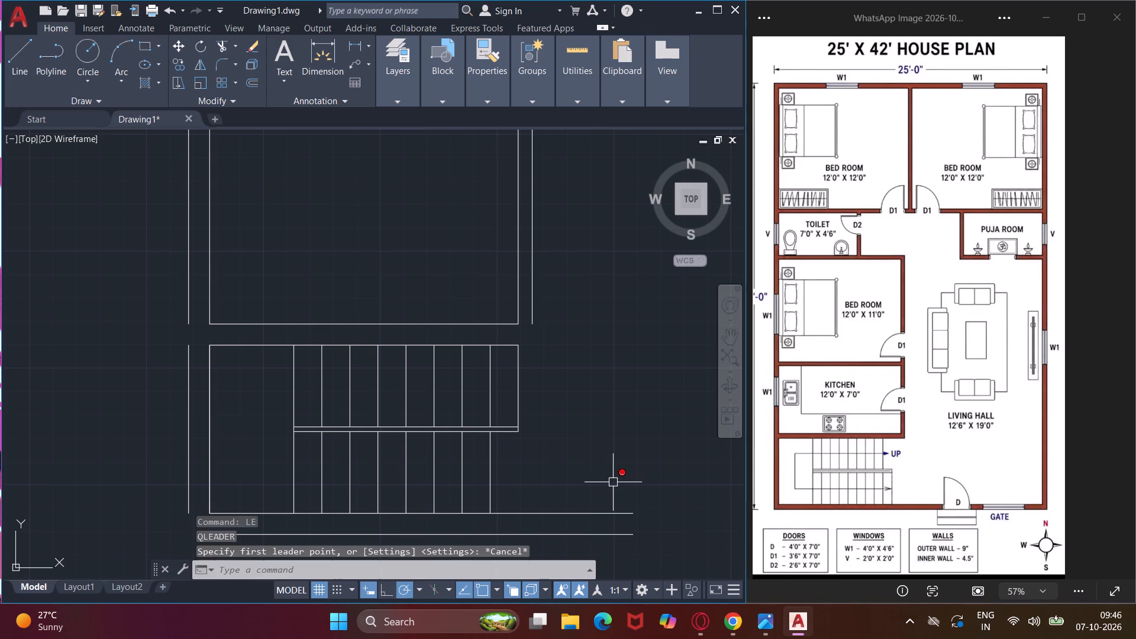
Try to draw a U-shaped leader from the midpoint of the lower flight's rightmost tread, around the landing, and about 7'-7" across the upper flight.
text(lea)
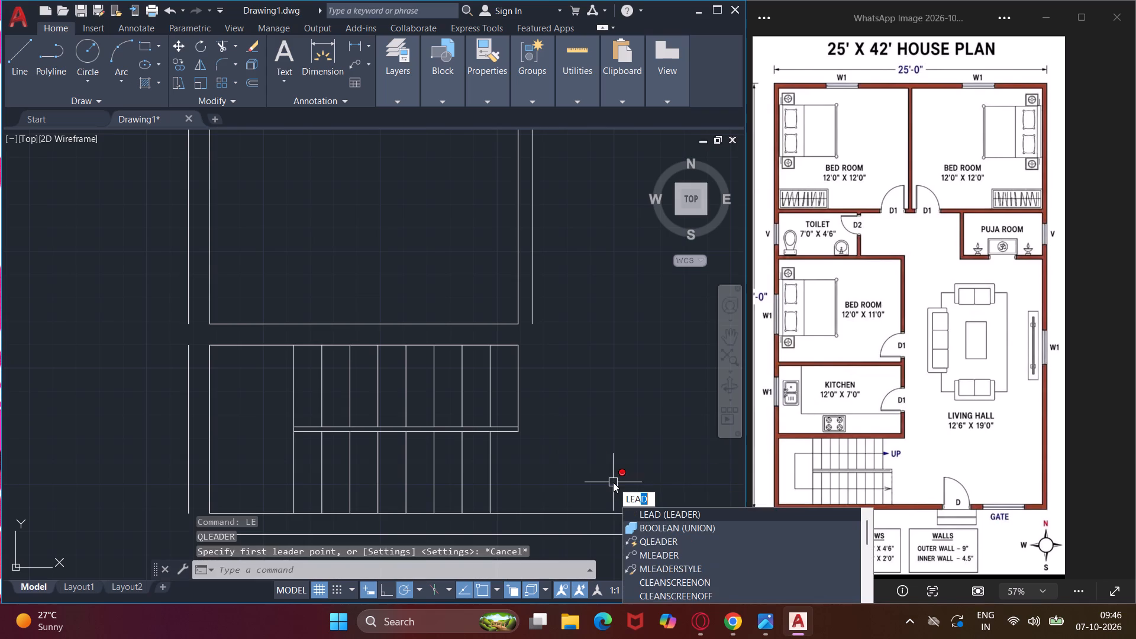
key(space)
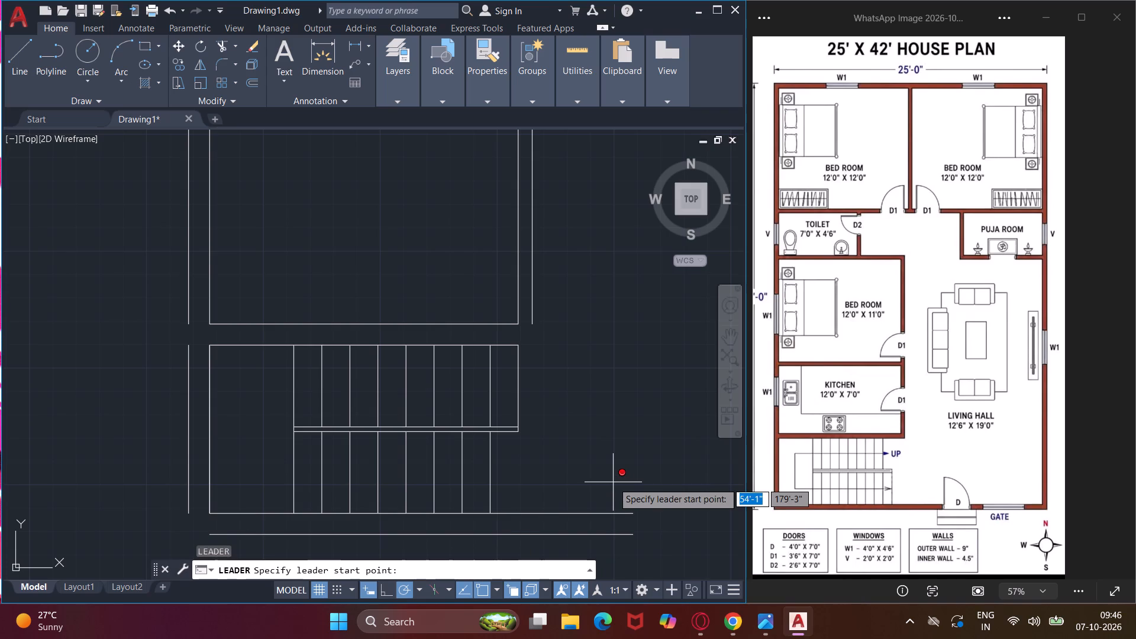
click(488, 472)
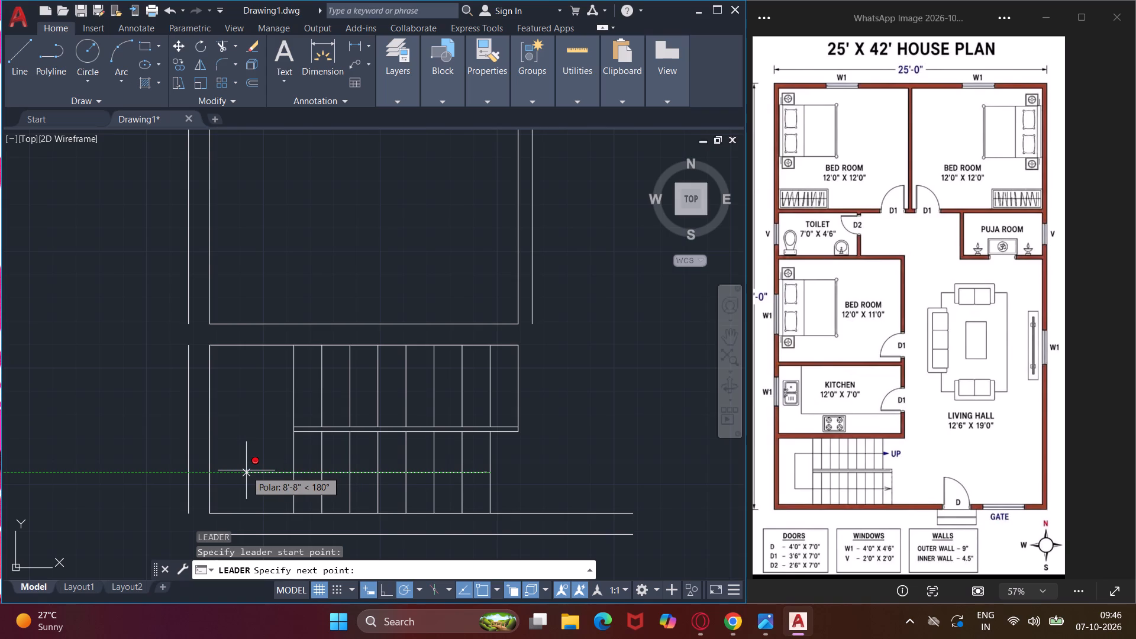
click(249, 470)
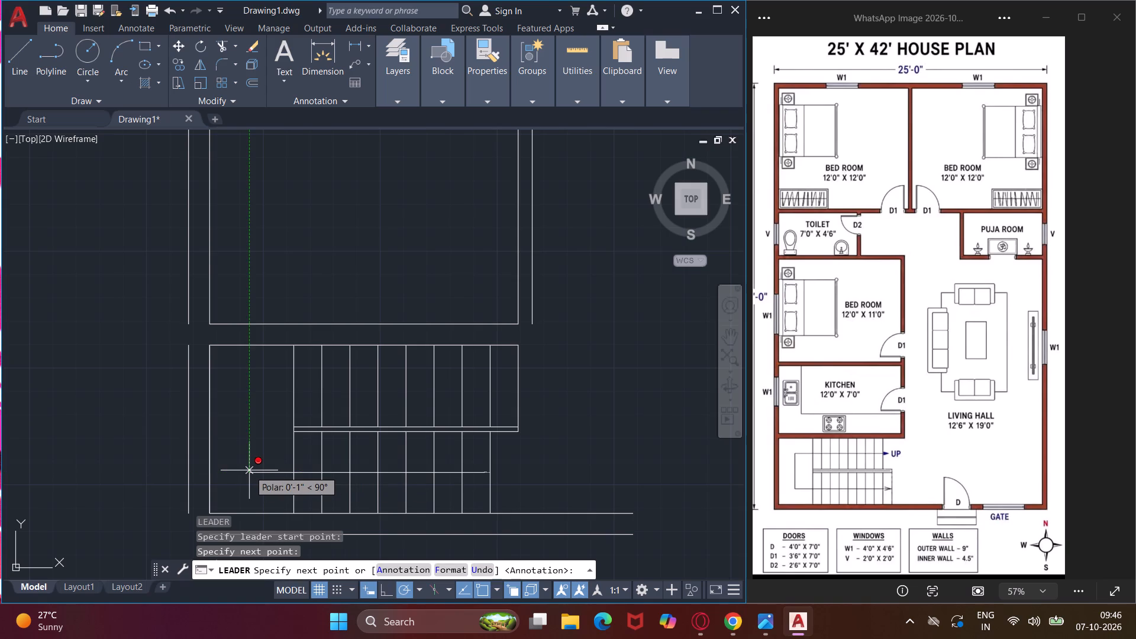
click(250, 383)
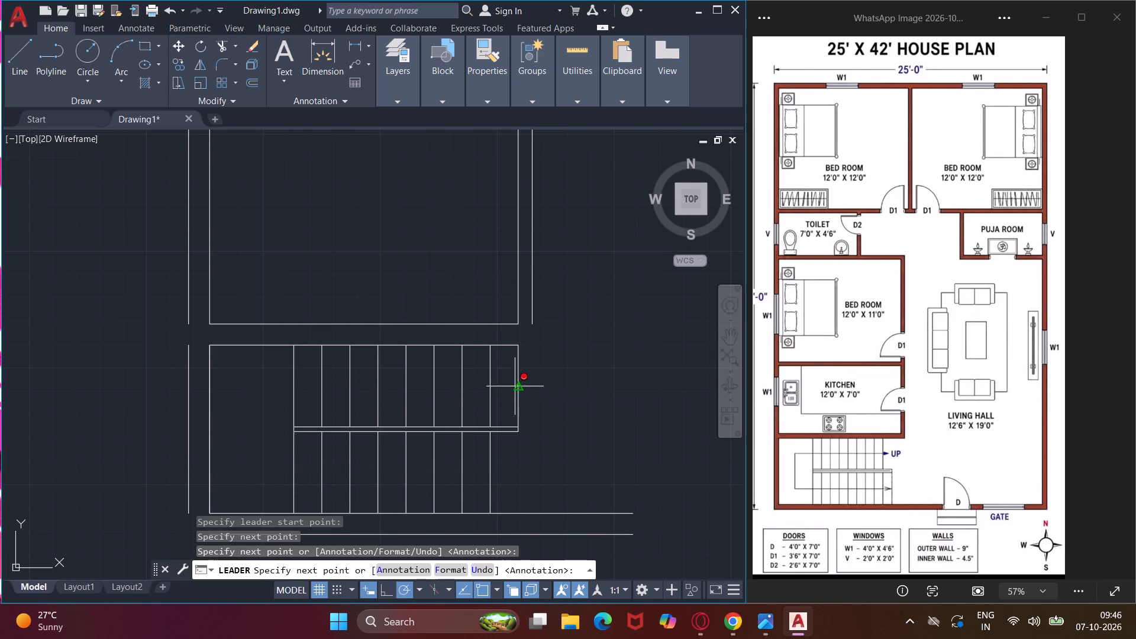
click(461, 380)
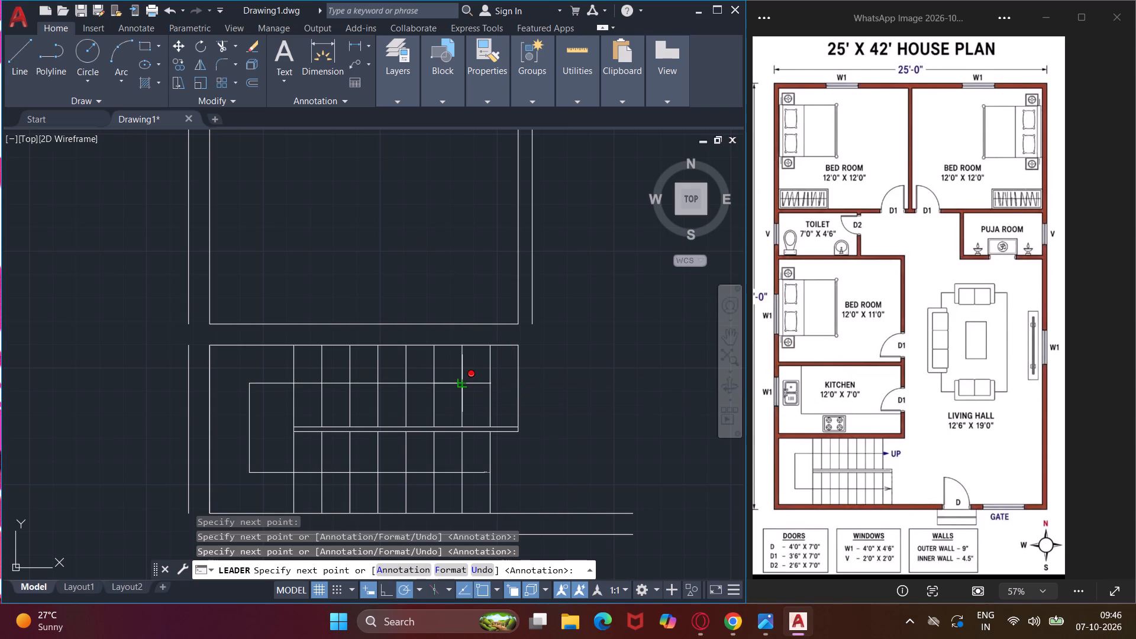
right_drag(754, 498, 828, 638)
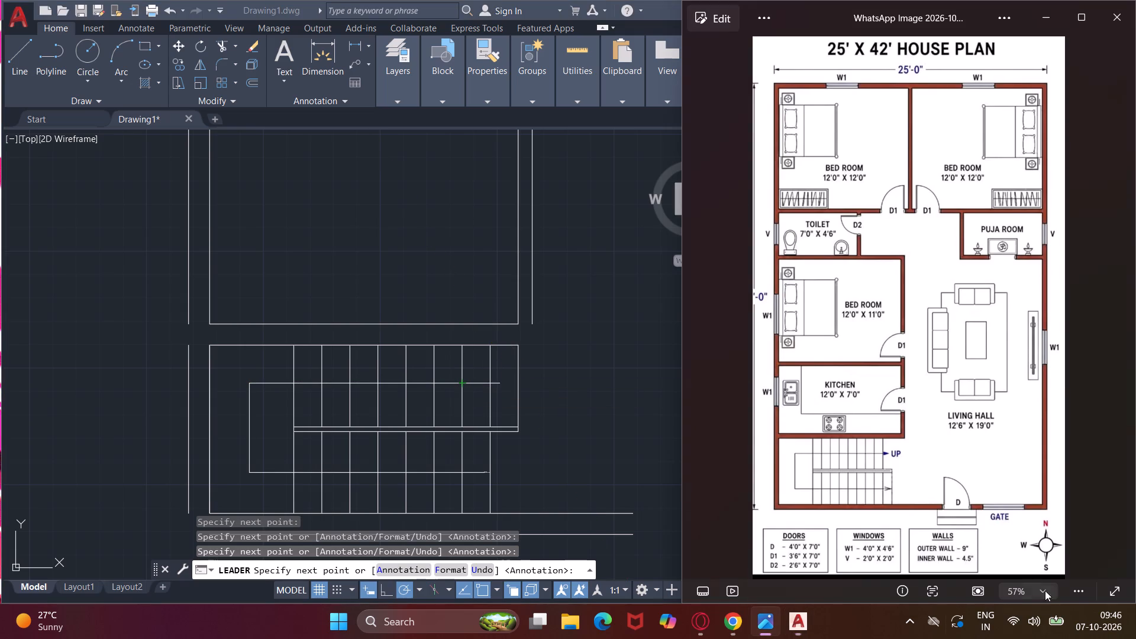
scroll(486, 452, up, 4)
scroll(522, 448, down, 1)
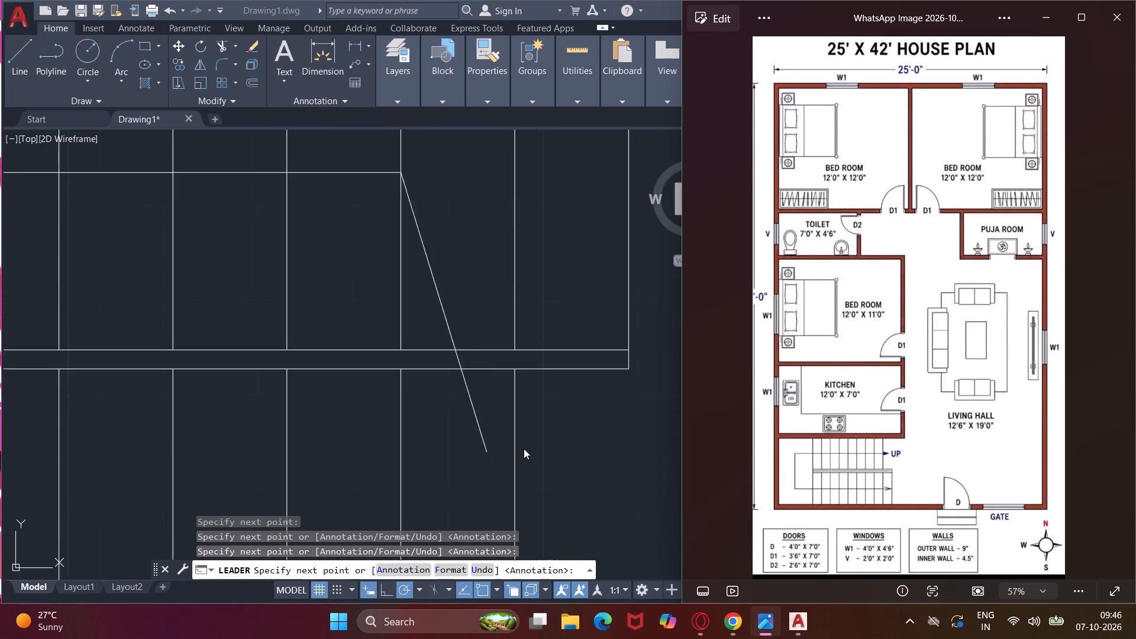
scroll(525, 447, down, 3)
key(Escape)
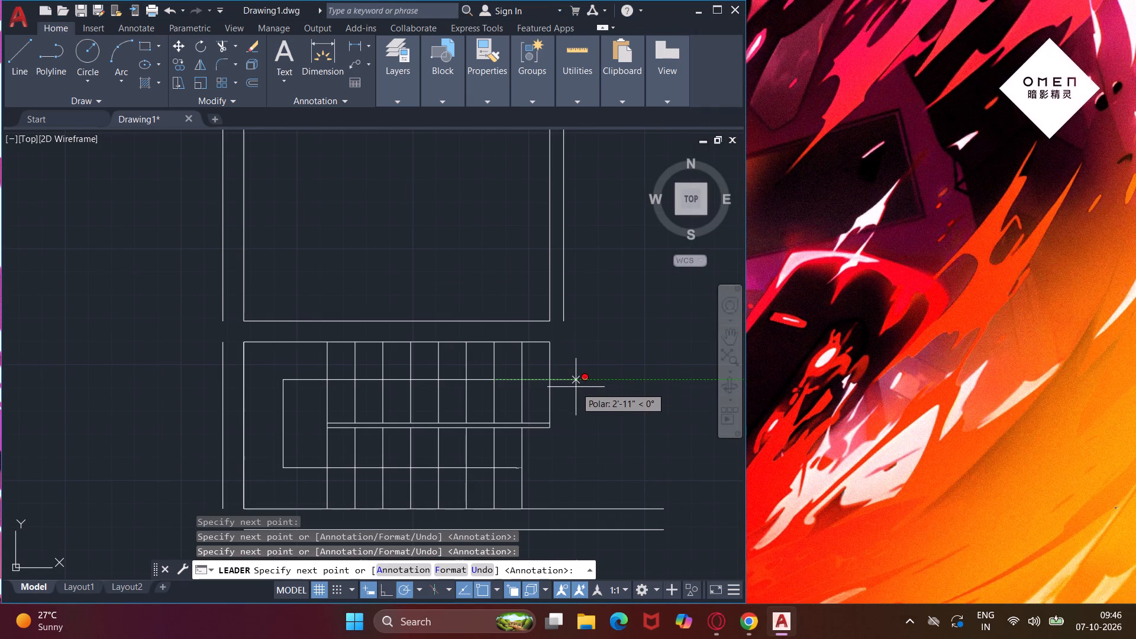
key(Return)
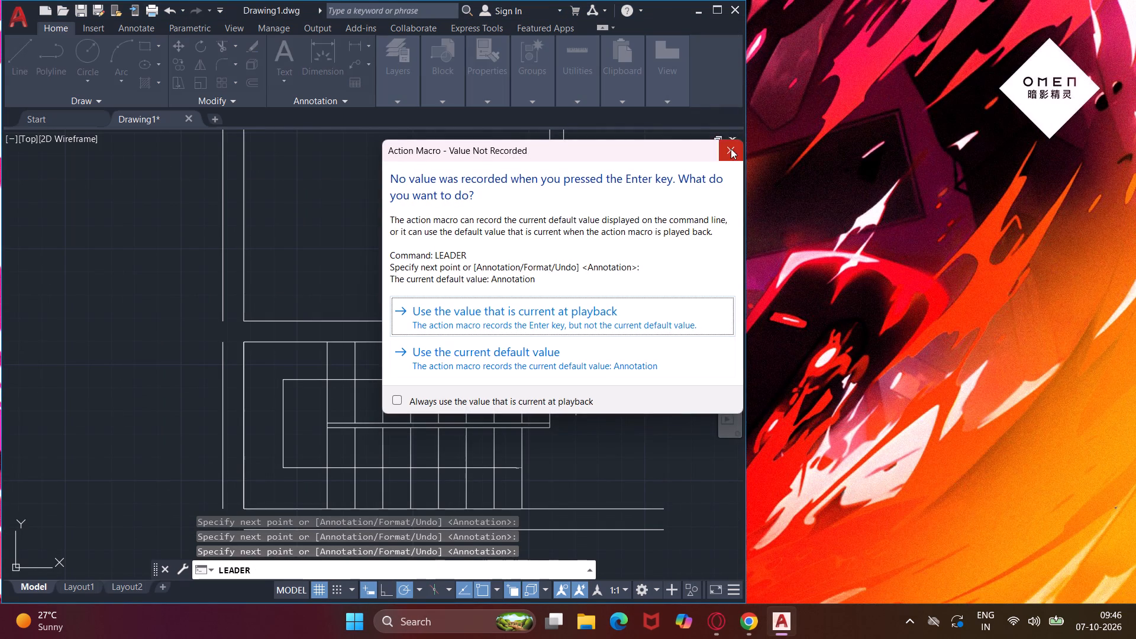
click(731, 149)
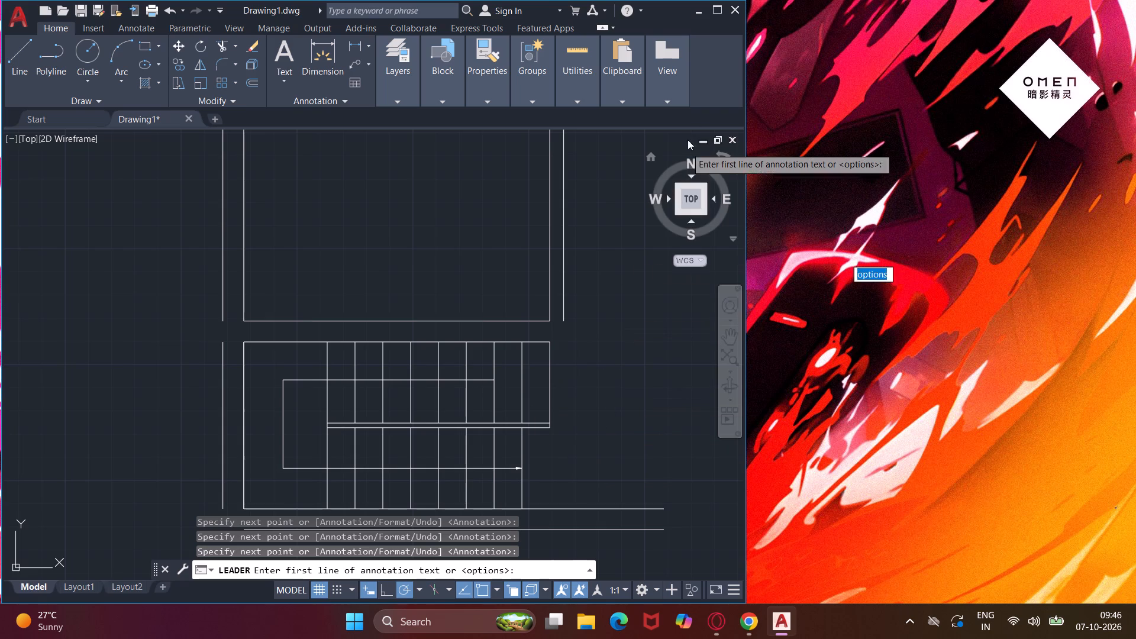
Maximize the drawing window to fill the whole screen.
click(724, 10)
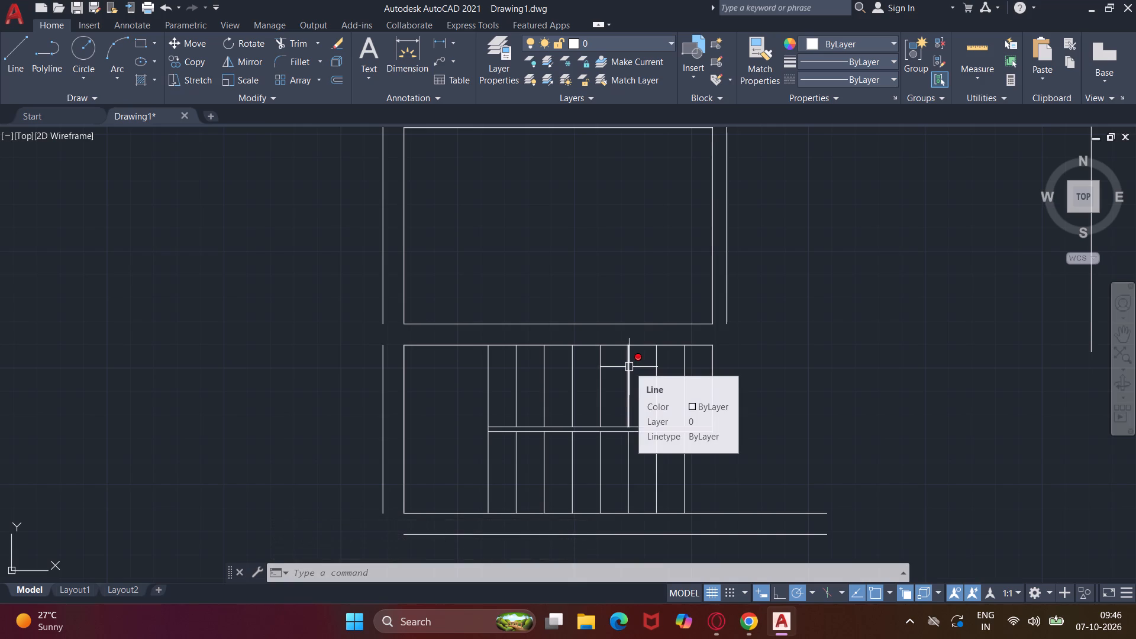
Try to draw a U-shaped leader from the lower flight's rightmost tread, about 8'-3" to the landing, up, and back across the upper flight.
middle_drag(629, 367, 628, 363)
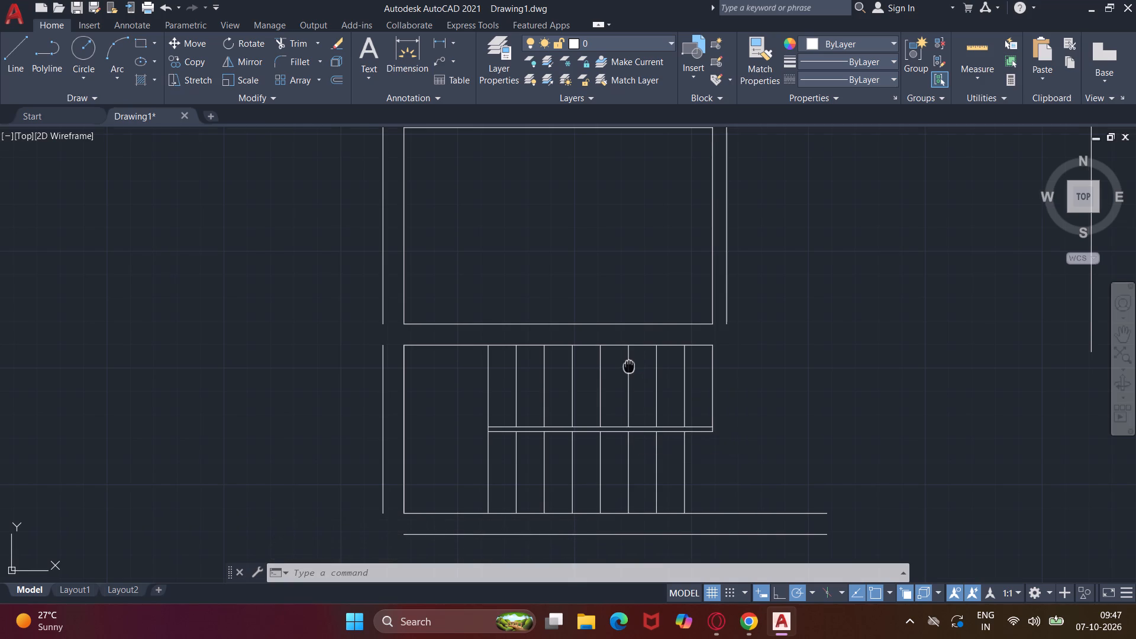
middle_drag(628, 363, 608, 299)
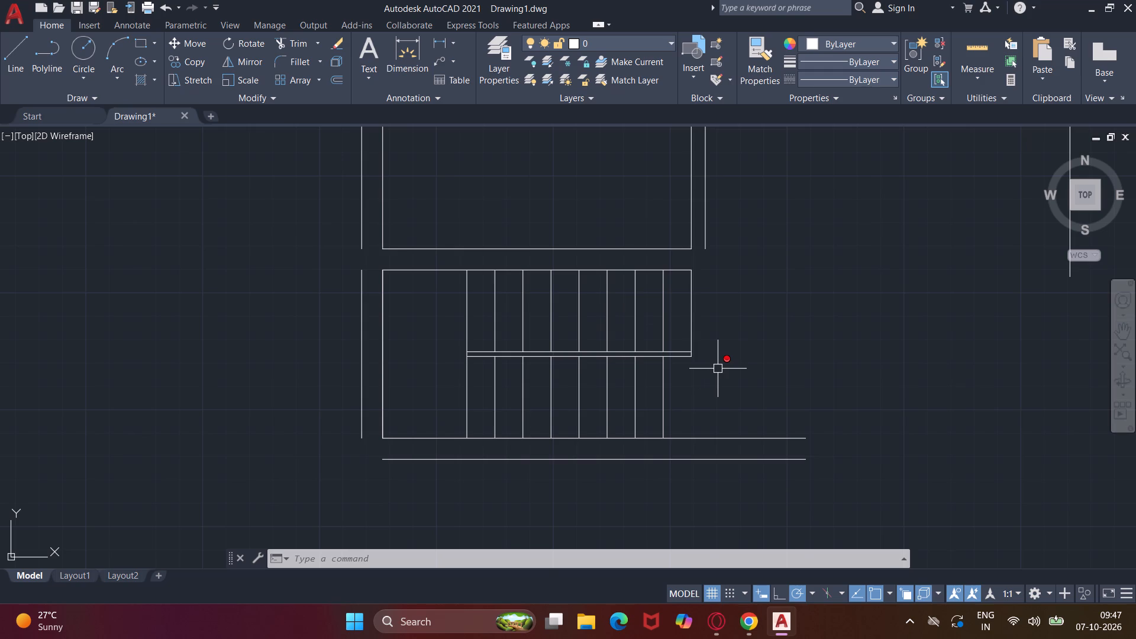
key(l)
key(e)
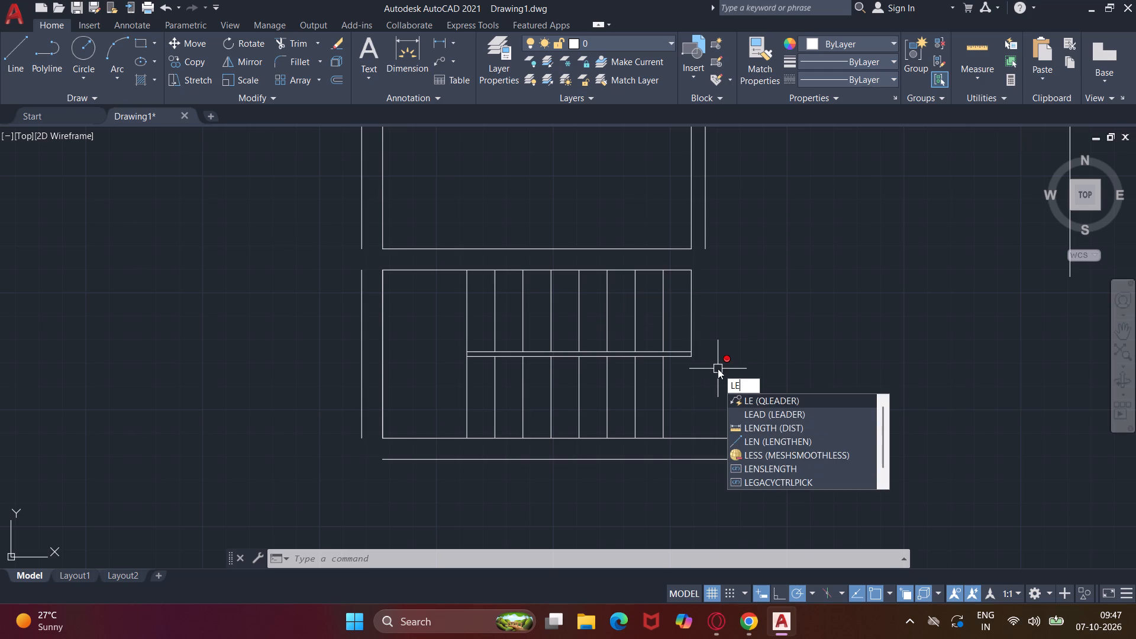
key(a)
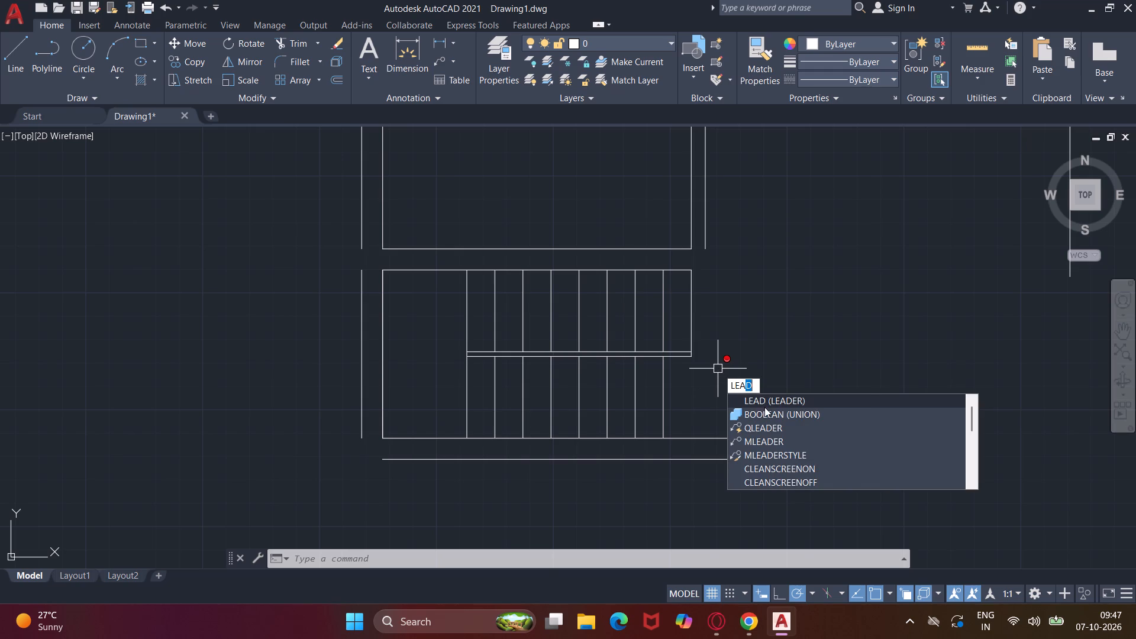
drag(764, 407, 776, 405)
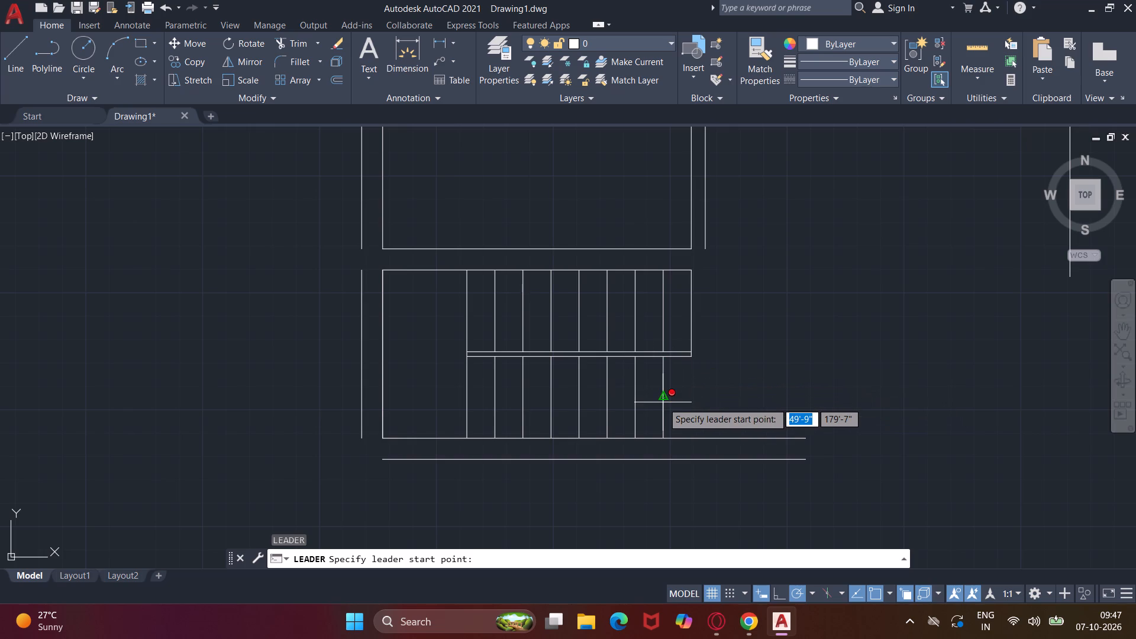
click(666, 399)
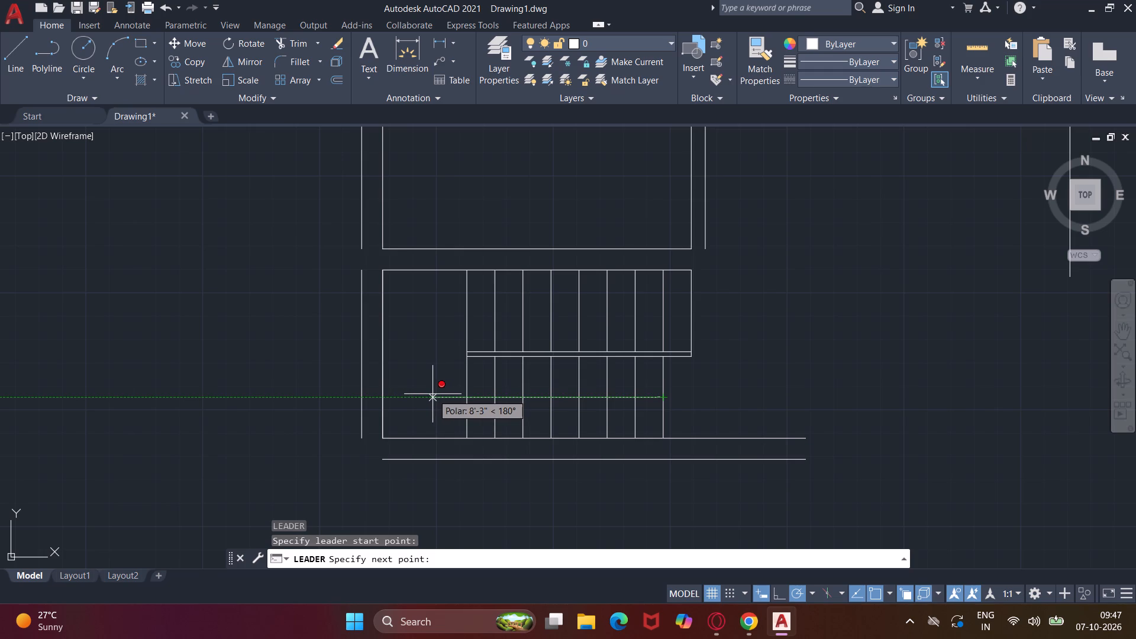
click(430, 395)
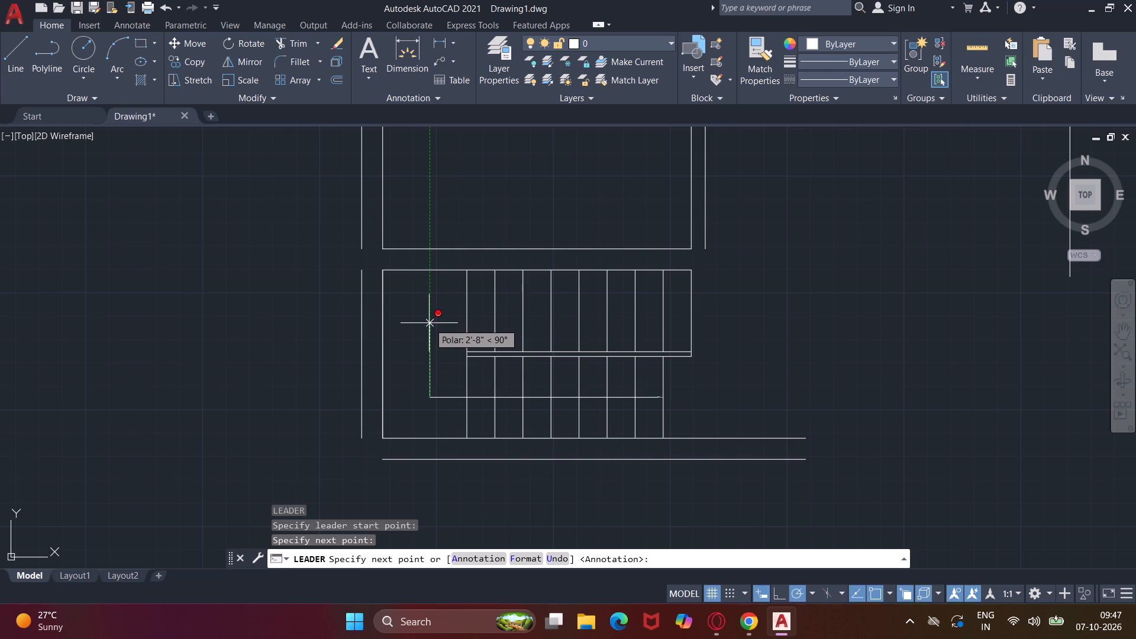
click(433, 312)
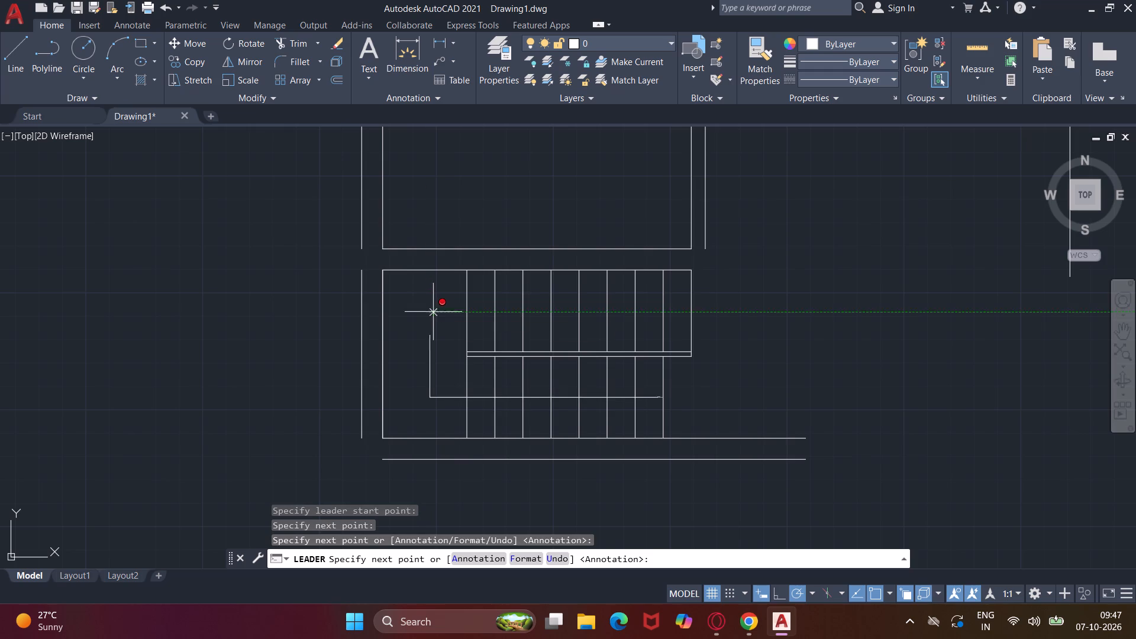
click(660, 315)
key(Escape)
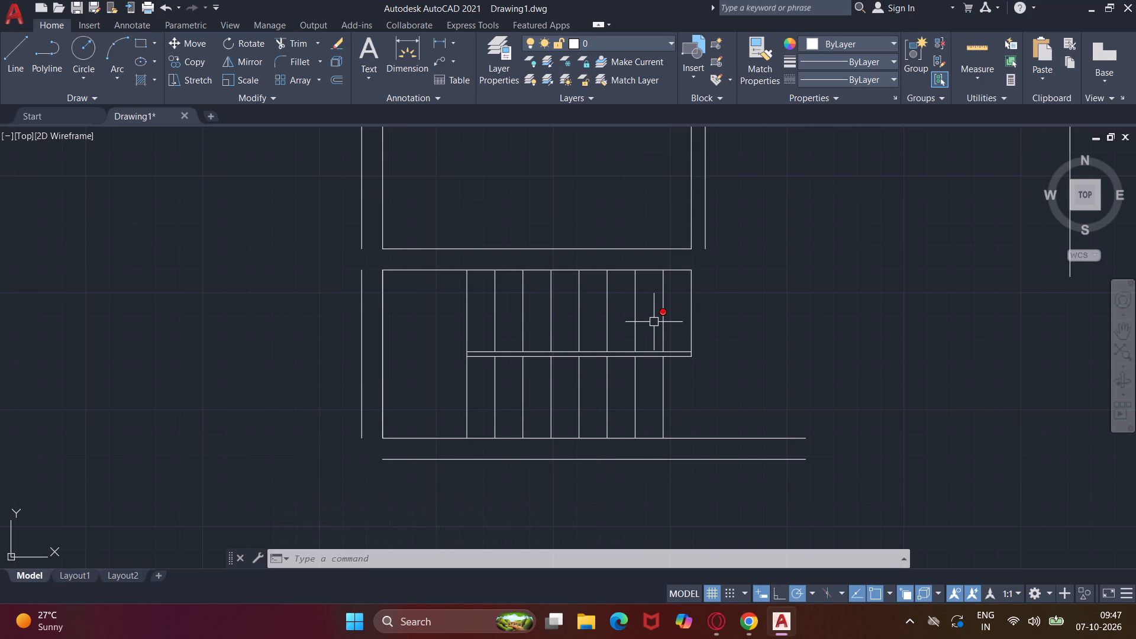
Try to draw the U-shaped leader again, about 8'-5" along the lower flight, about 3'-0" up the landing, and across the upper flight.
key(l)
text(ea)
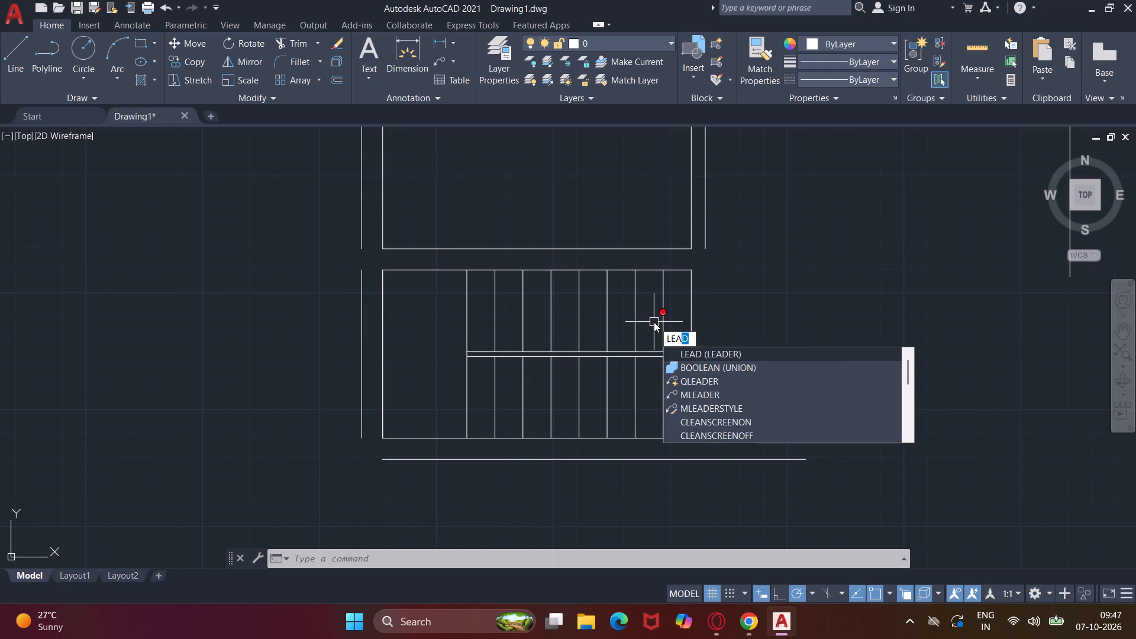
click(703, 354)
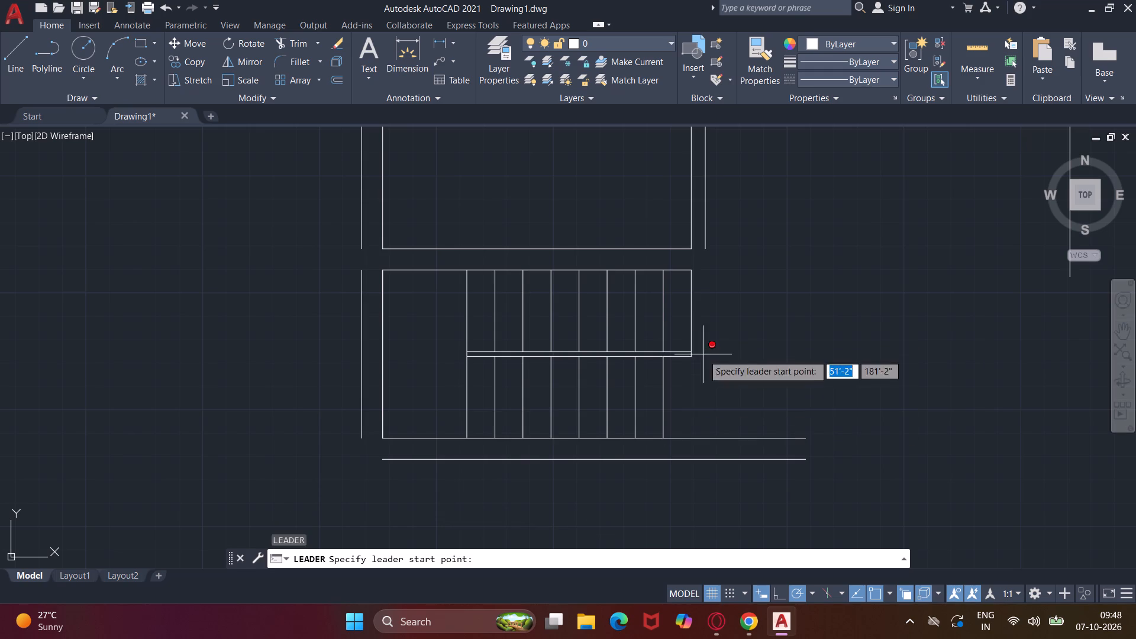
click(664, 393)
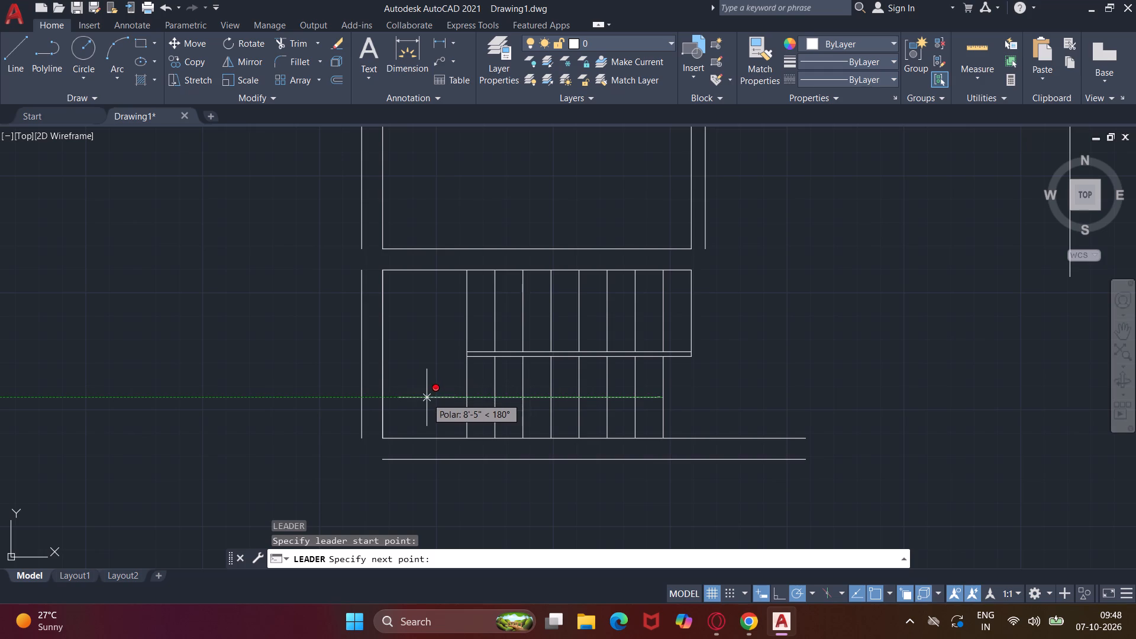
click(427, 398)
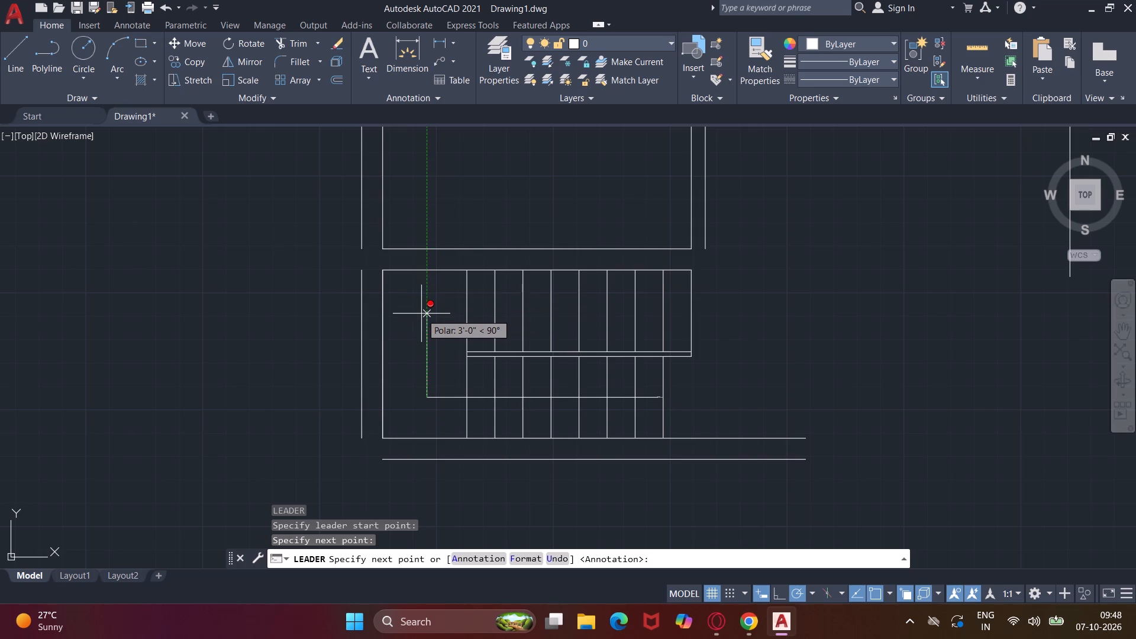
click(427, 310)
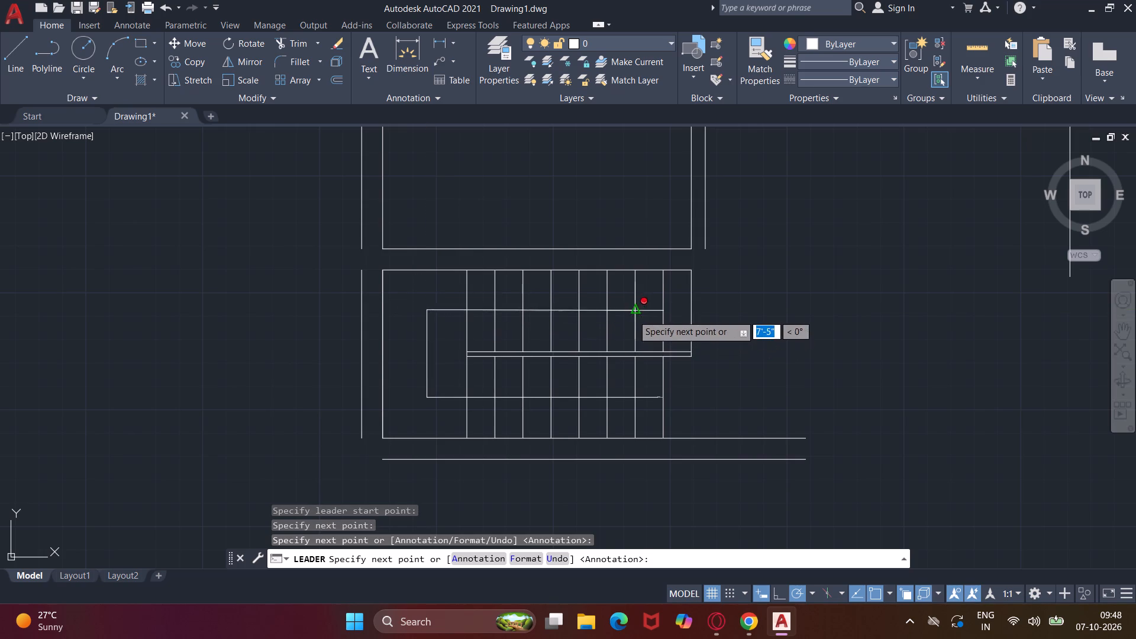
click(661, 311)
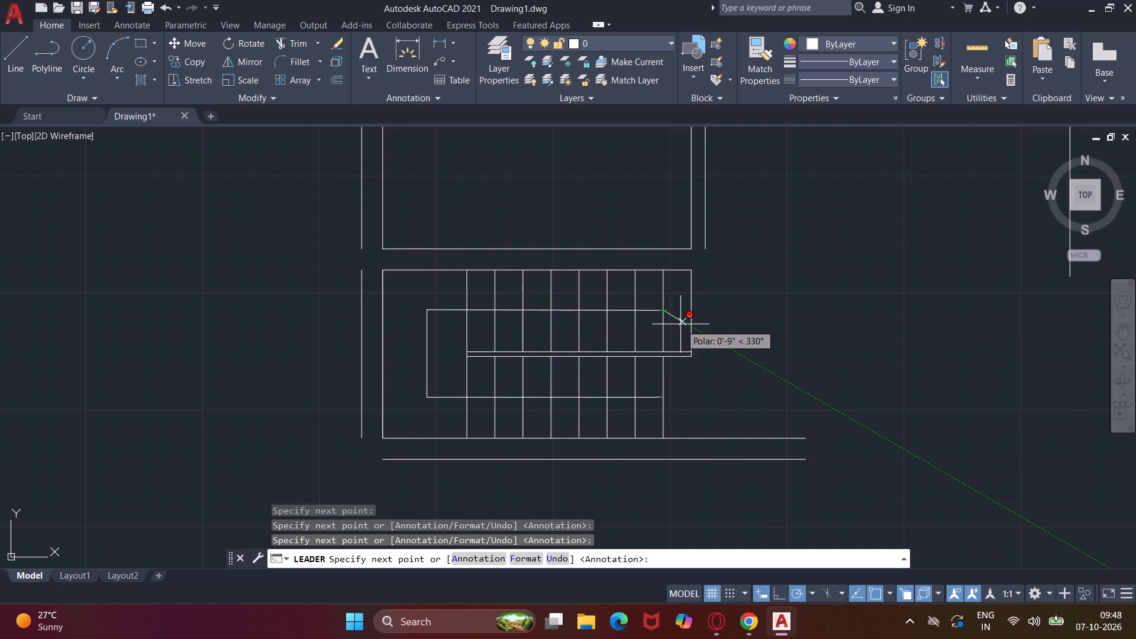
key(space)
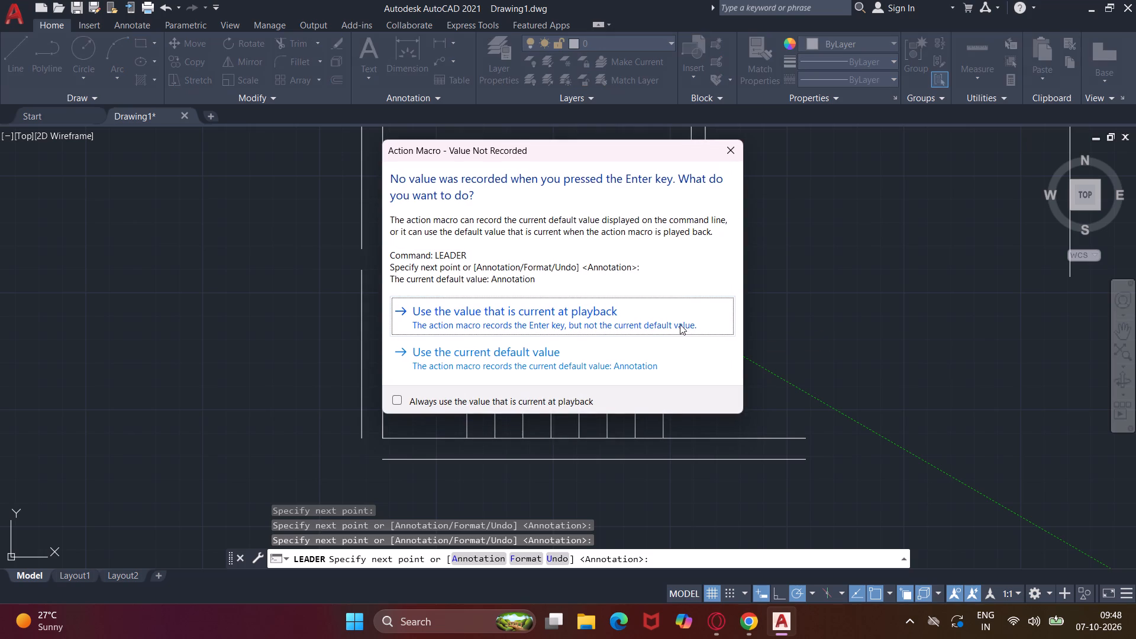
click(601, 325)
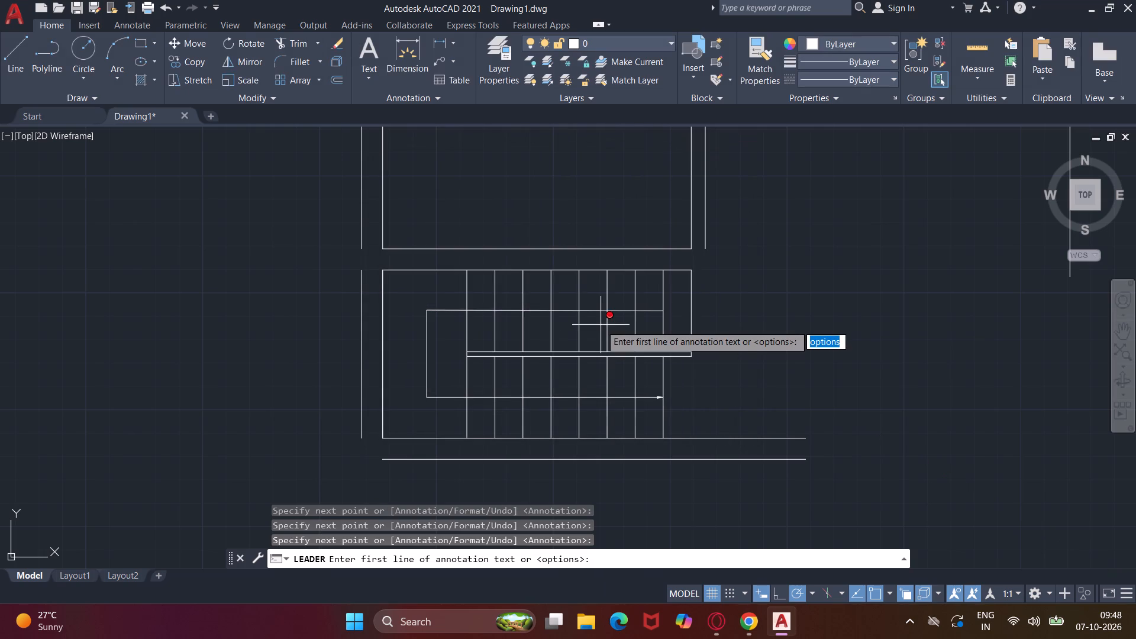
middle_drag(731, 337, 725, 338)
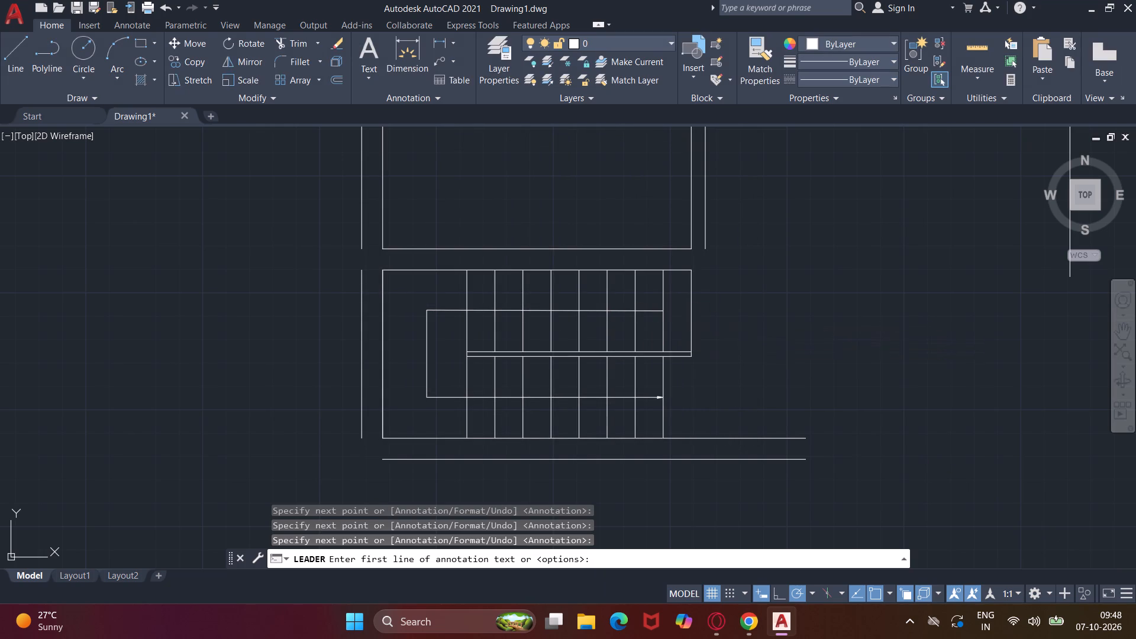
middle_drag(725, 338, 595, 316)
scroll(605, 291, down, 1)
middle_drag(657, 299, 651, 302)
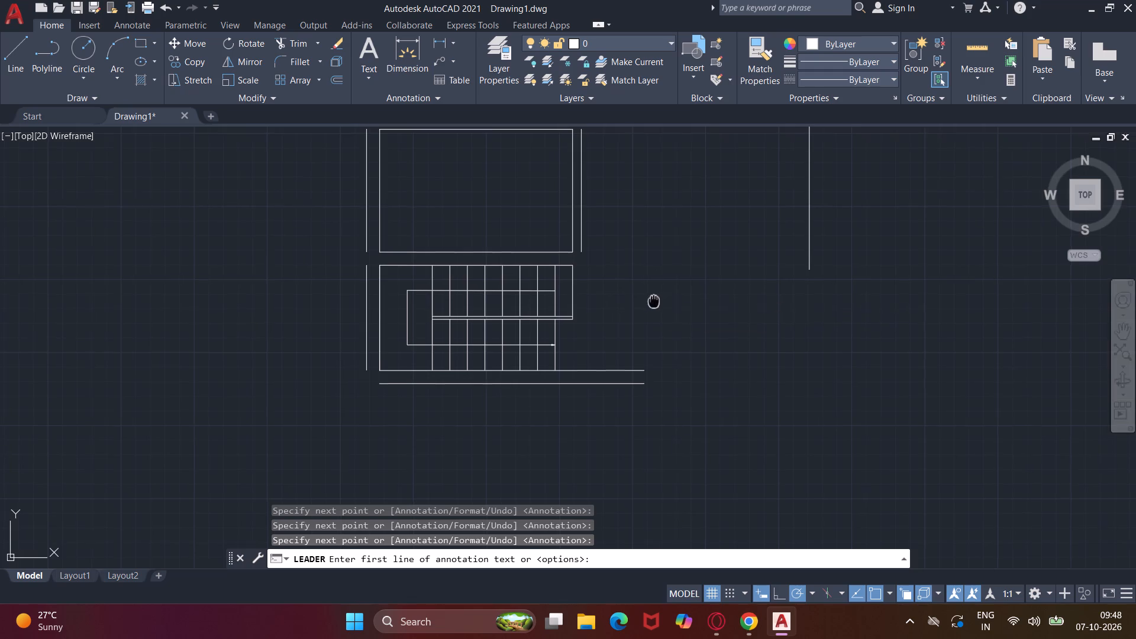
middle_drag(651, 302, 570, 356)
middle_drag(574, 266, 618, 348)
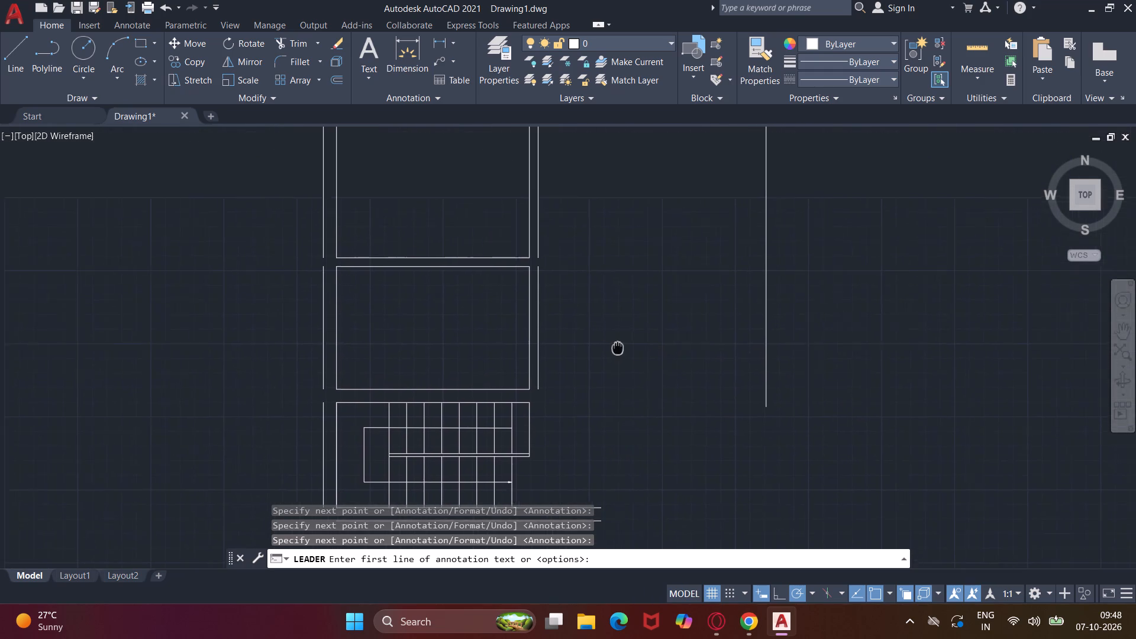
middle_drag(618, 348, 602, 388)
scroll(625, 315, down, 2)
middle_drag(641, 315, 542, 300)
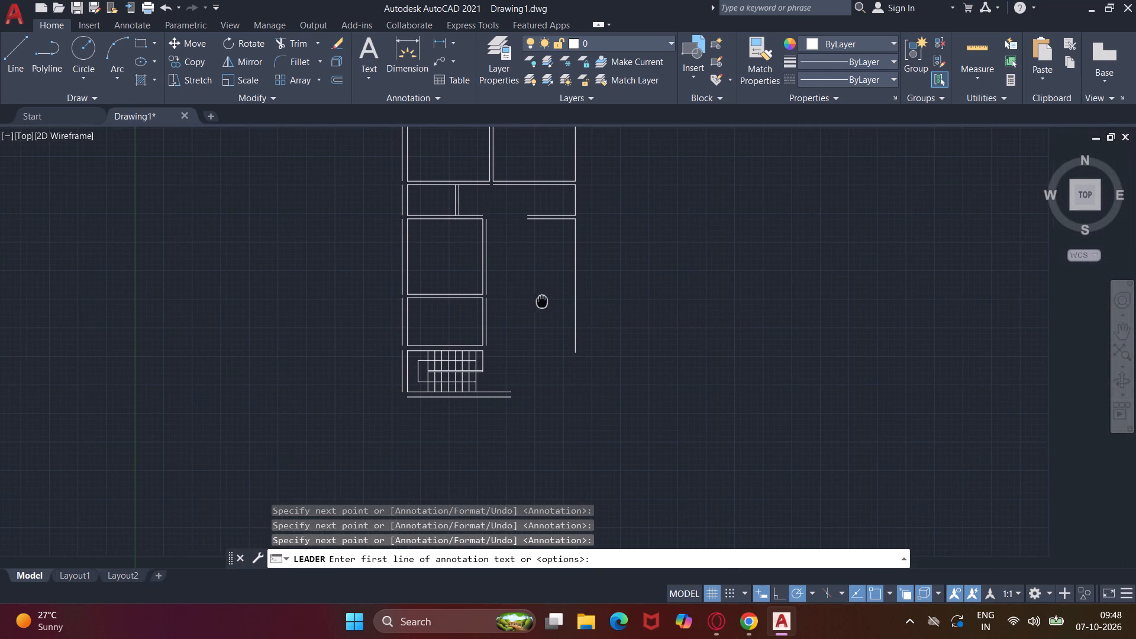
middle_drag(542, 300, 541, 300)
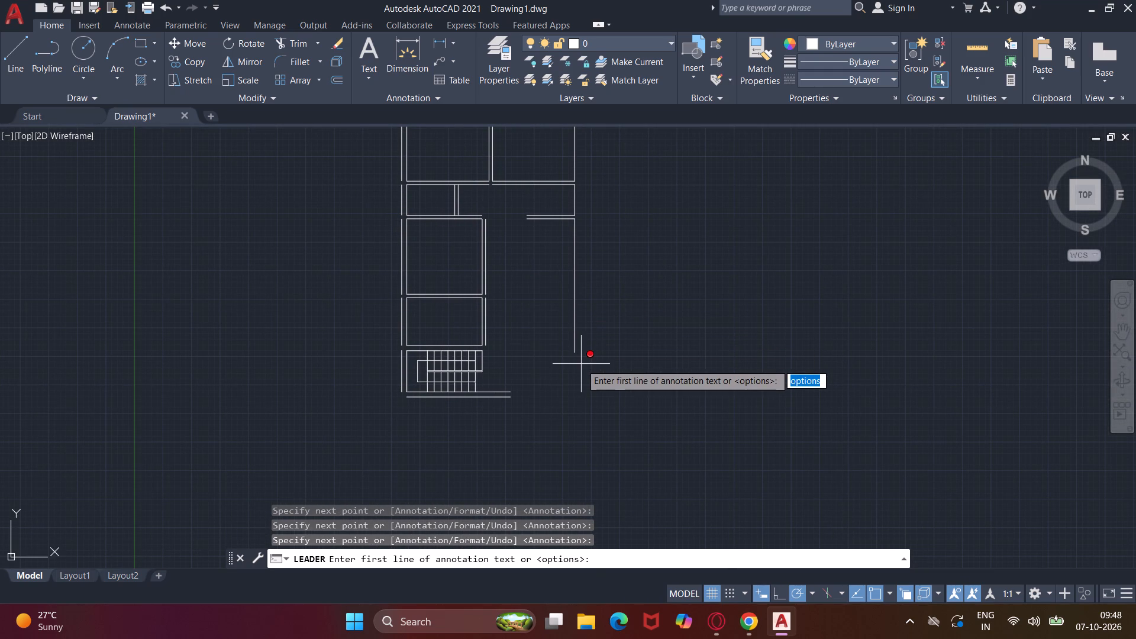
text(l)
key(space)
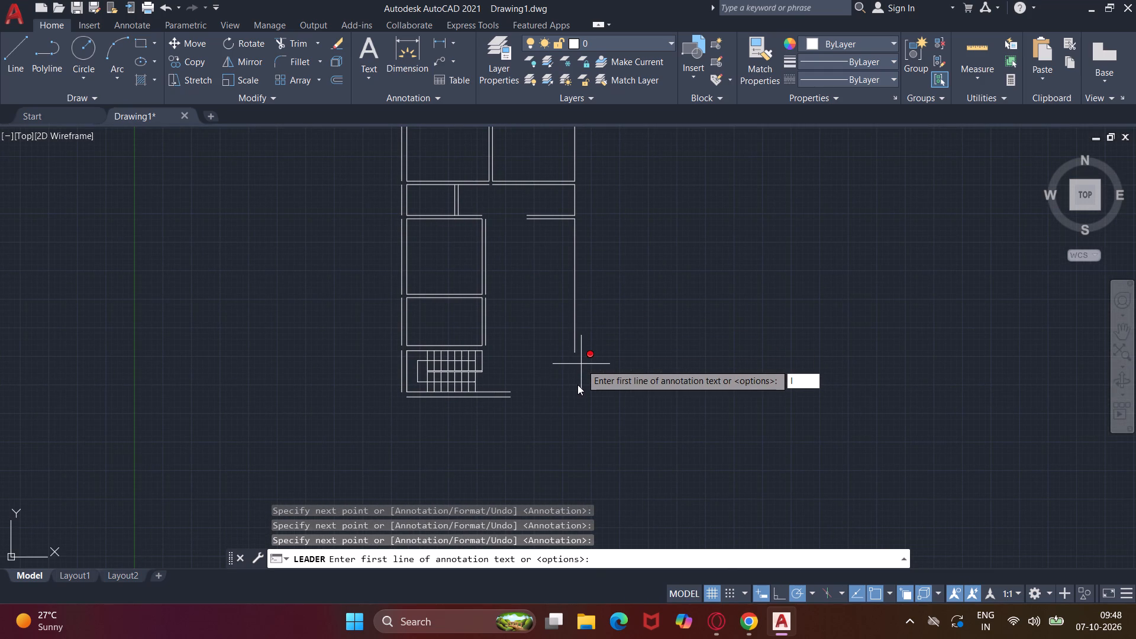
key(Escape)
Draw a vertical line from the lower end of the plan's right wall line straight down past the bottom wall lines.
scroll(558, 357, down, 2)
middle_drag(672, 371, 567, 379)
text(l)
key(space)
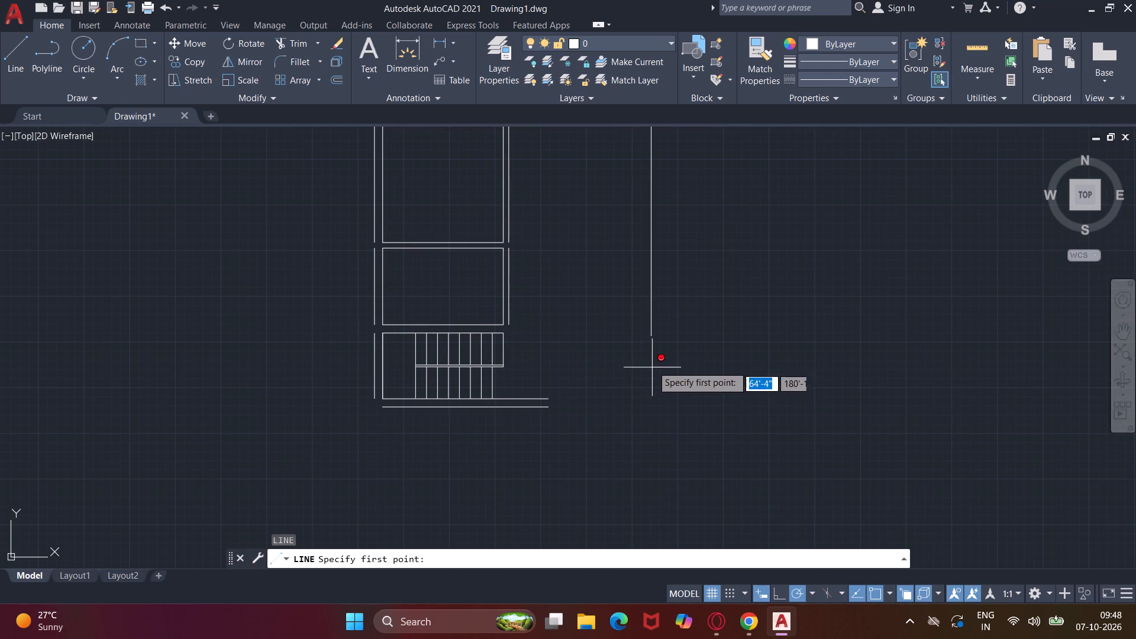
click(650, 337)
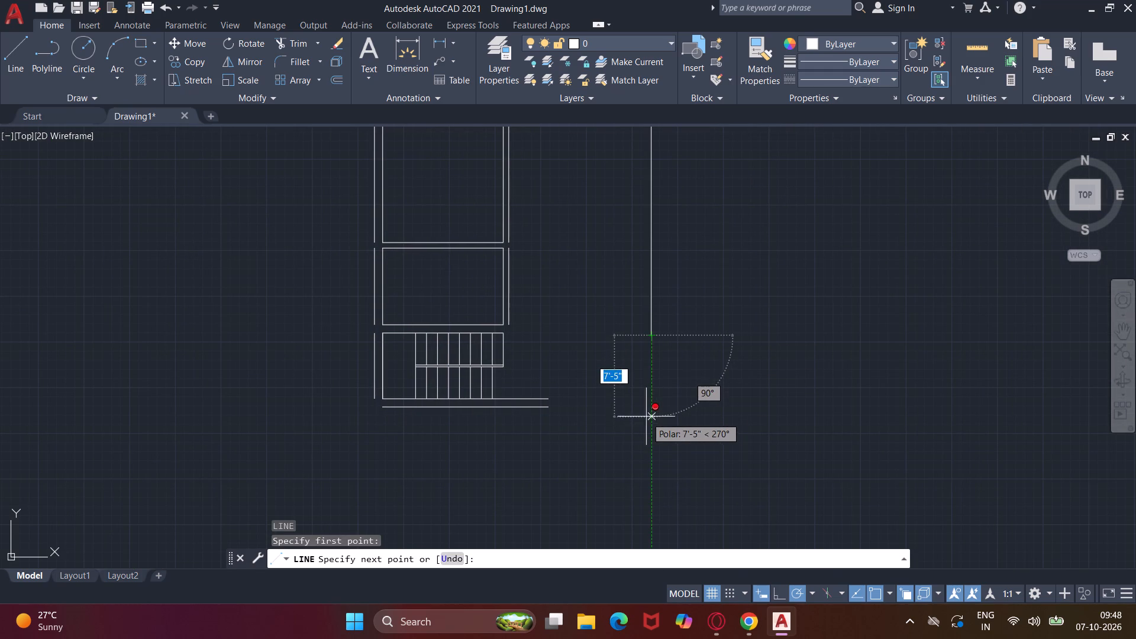
scroll(646, 417, up, 3)
click(655, 442)
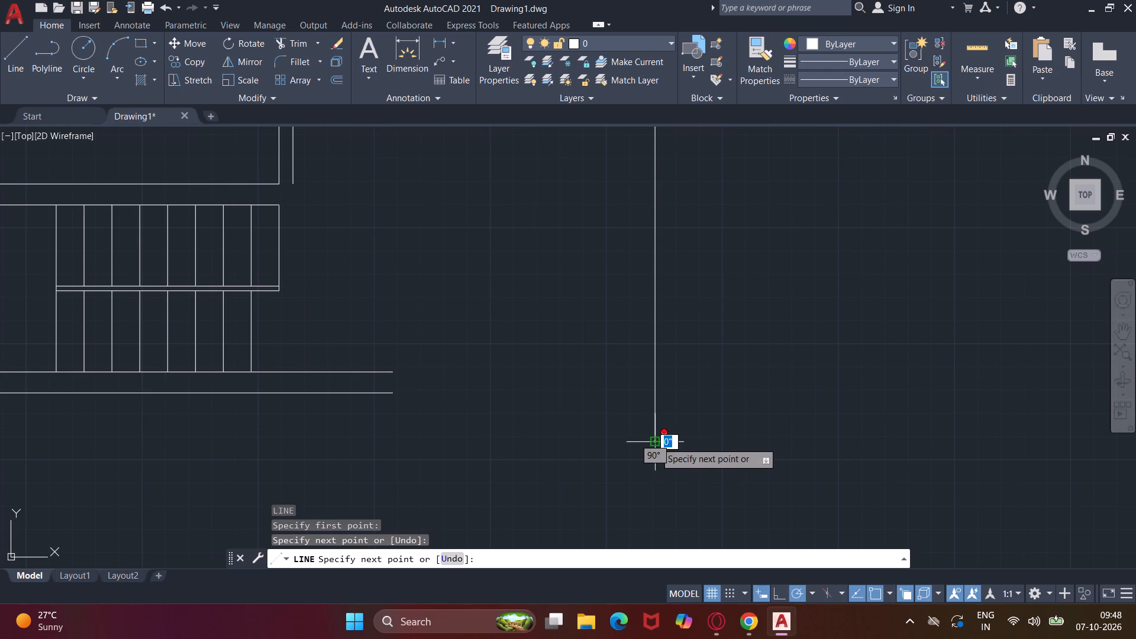
key(Escape)
Draw a horizontal line from the right end of the bottom wall's outer line to the extended right wall line.
text(l)
key(space)
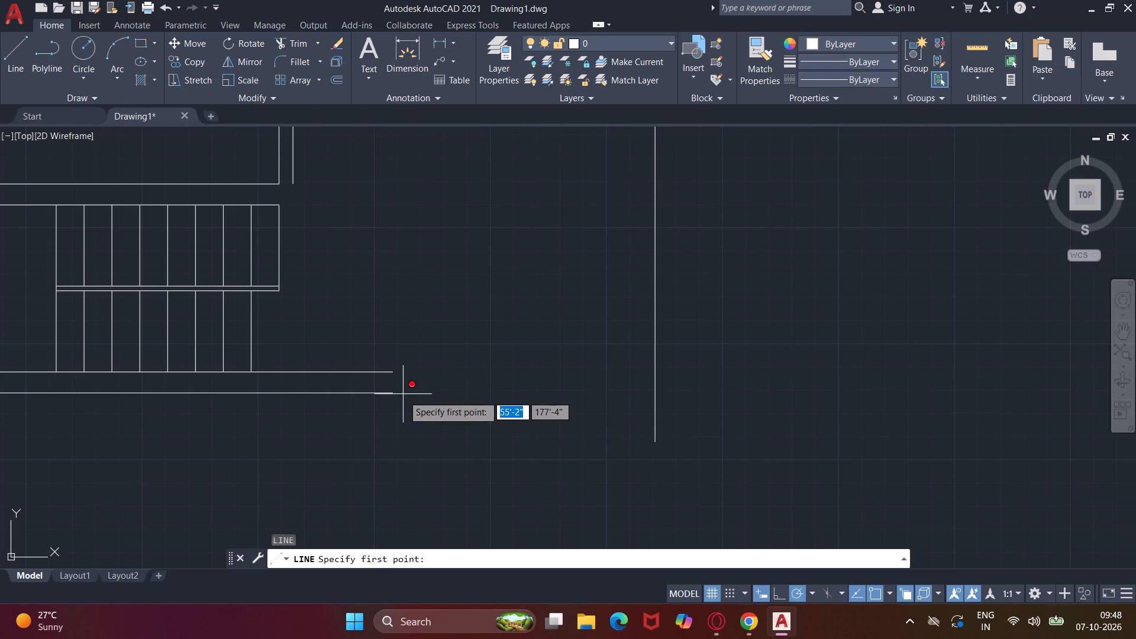
click(396, 395)
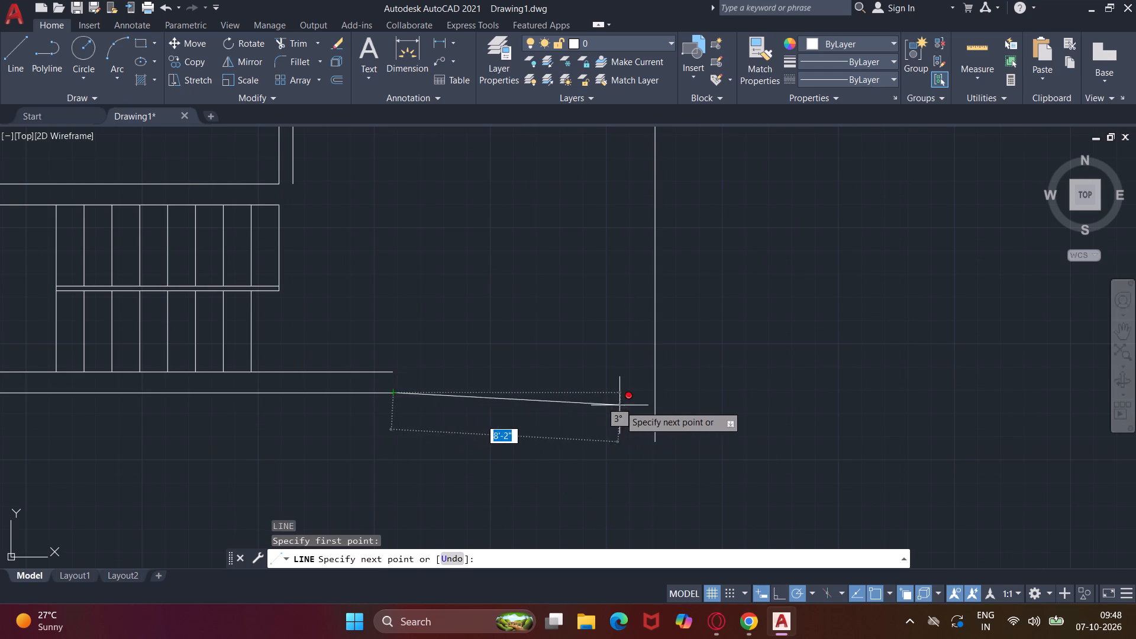
click(653, 393)
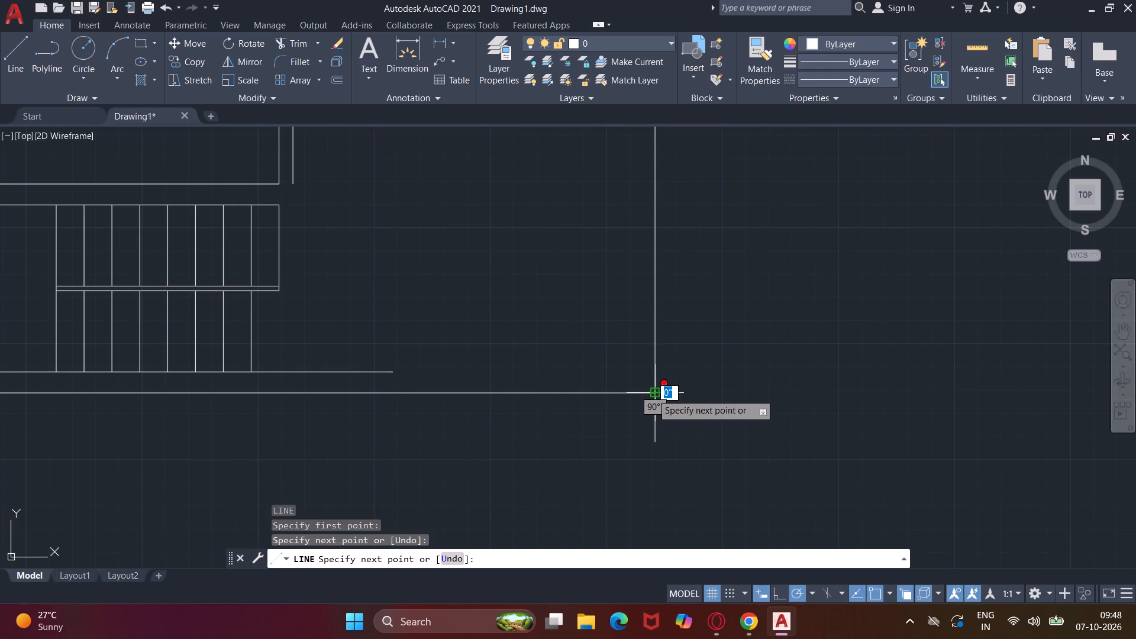
key(Escape)
Offset the new bottom wall line 9" upward to continue the wall's inner face.
scroll(557, 286, down, 1)
middle_drag(557, 286, 539, 390)
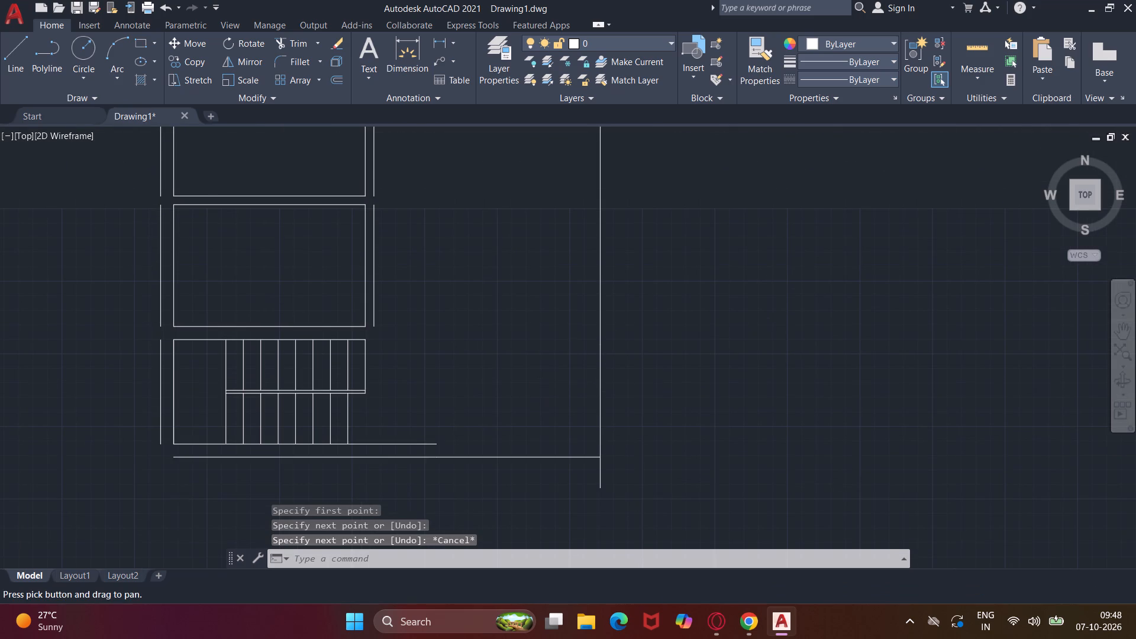
text(o 9")
key(Return)
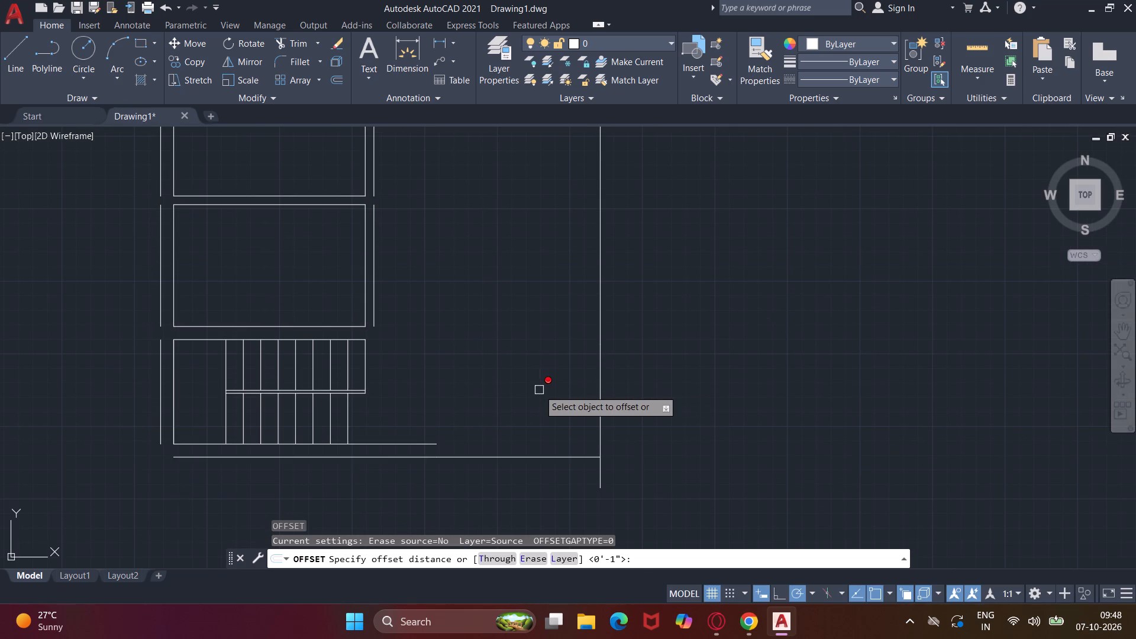
click(547, 456)
click(544, 438)
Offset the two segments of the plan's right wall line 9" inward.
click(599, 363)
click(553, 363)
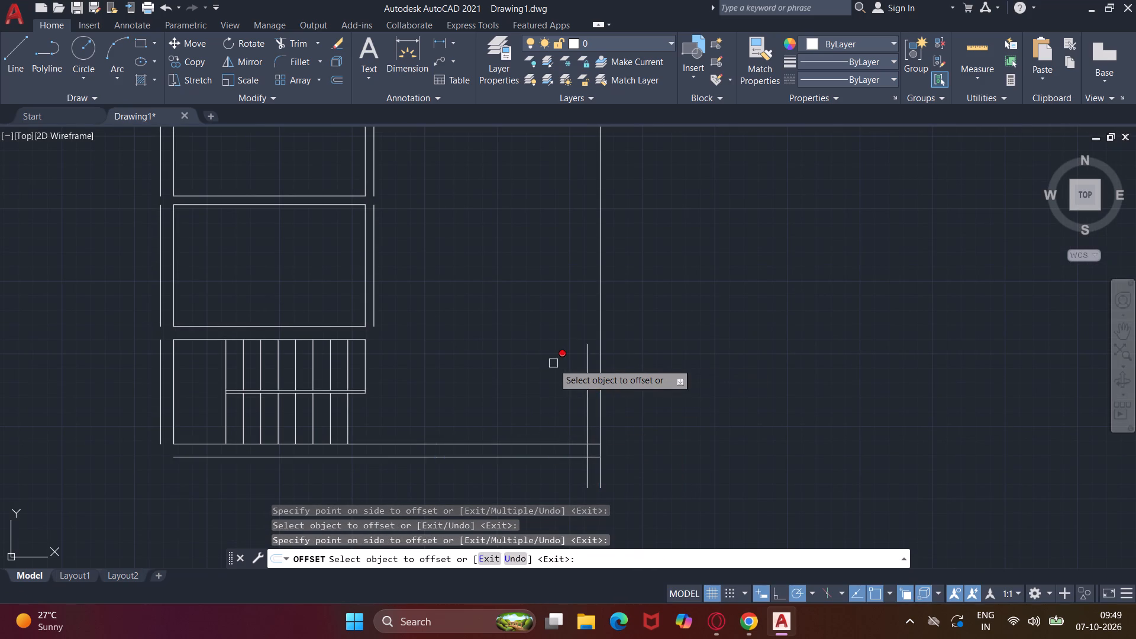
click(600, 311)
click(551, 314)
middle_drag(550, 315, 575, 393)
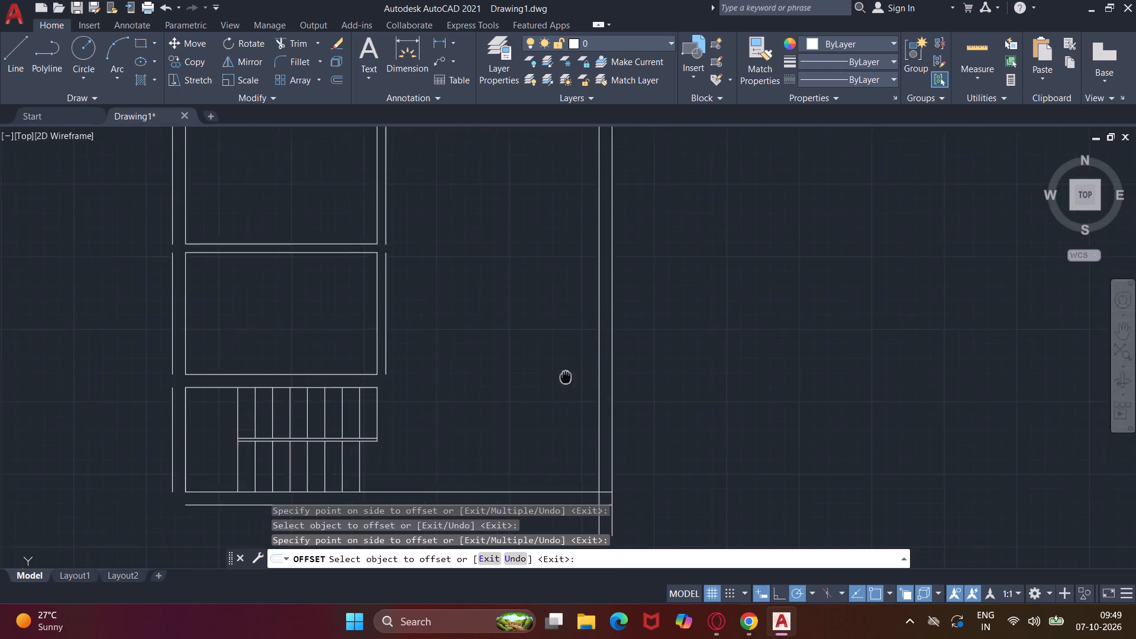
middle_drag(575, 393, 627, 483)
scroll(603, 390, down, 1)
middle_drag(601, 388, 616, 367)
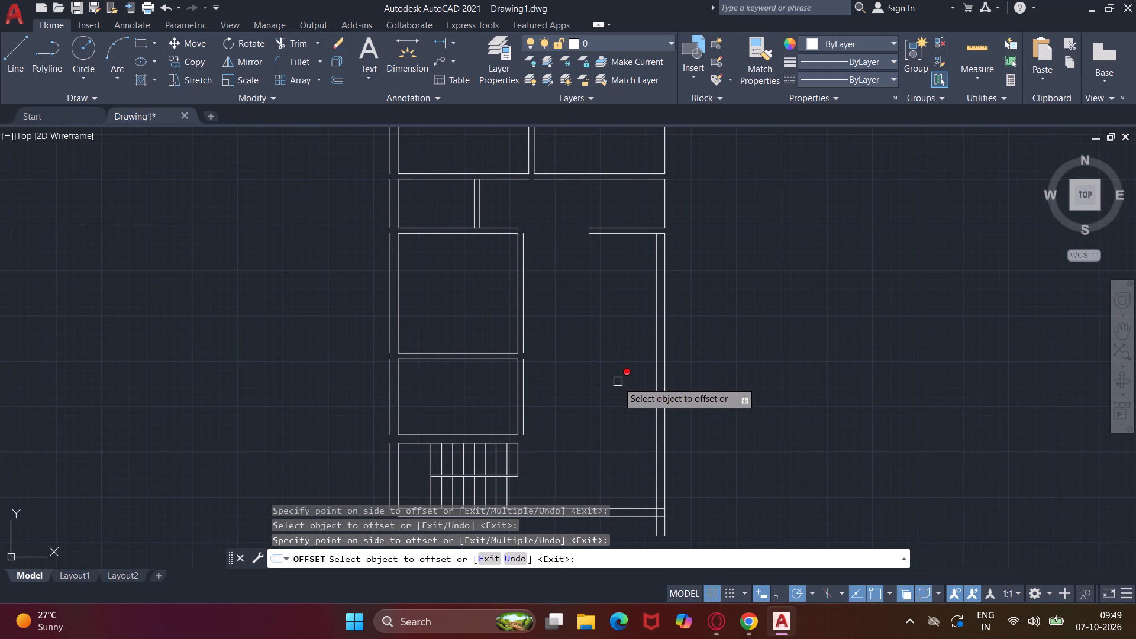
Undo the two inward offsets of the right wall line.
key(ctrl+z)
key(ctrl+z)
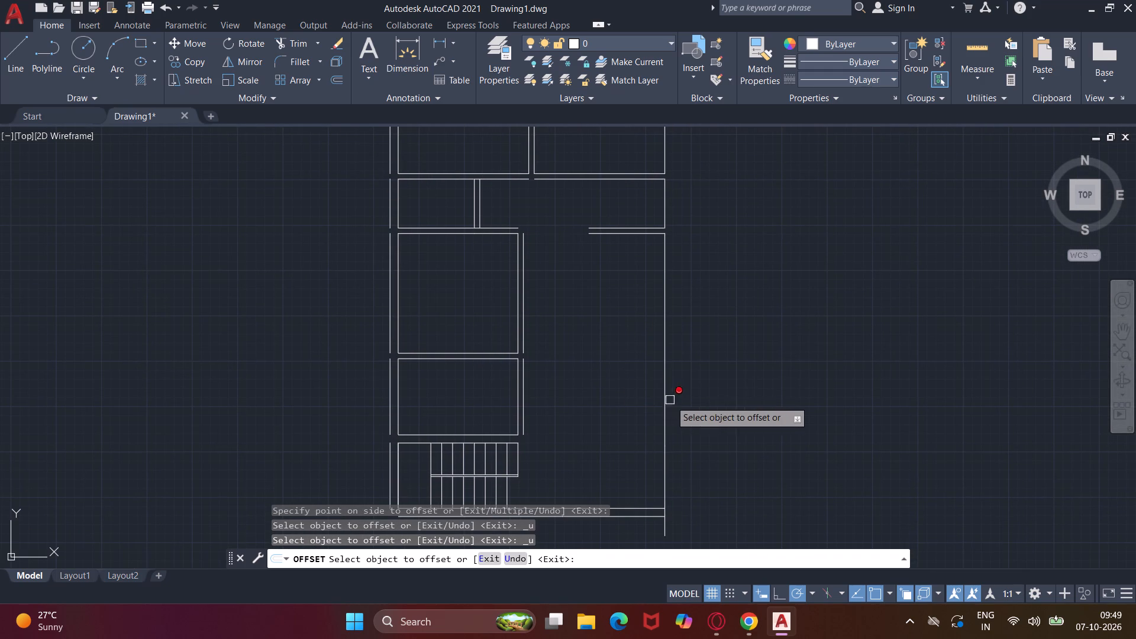
Offset the two segments of the plan's right wall line 9" outward to form the outer wall face.
click(664, 258)
click(681, 264)
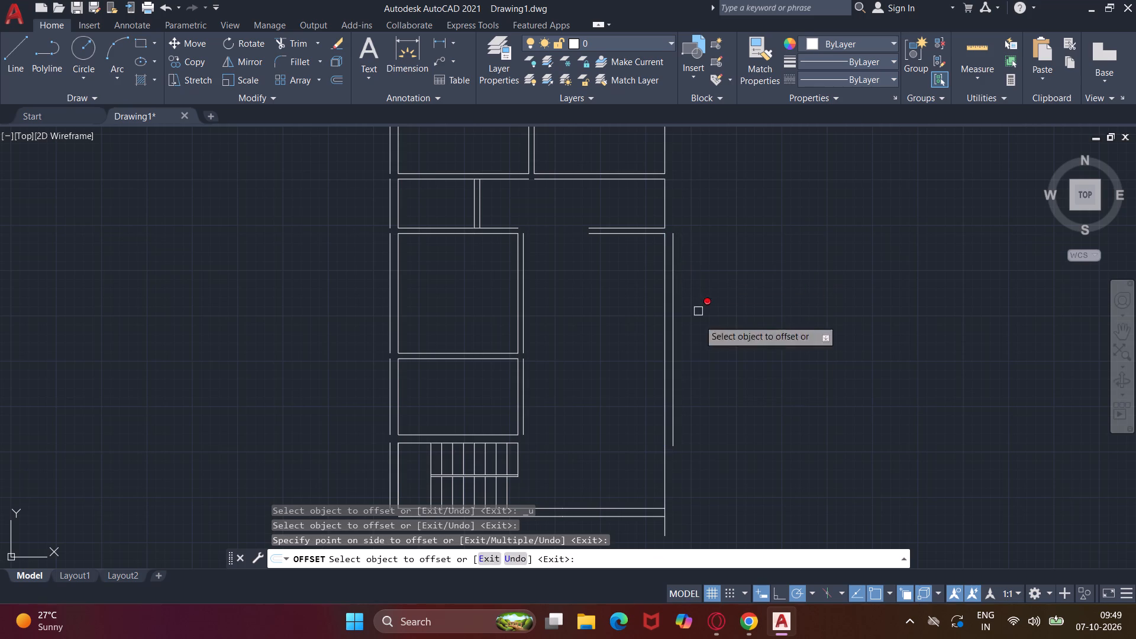
click(668, 478)
click(699, 476)
scroll(696, 476, down, 1)
middle_drag(696, 476, 700, 392)
scroll(700, 392, up, 1)
key(Escape)
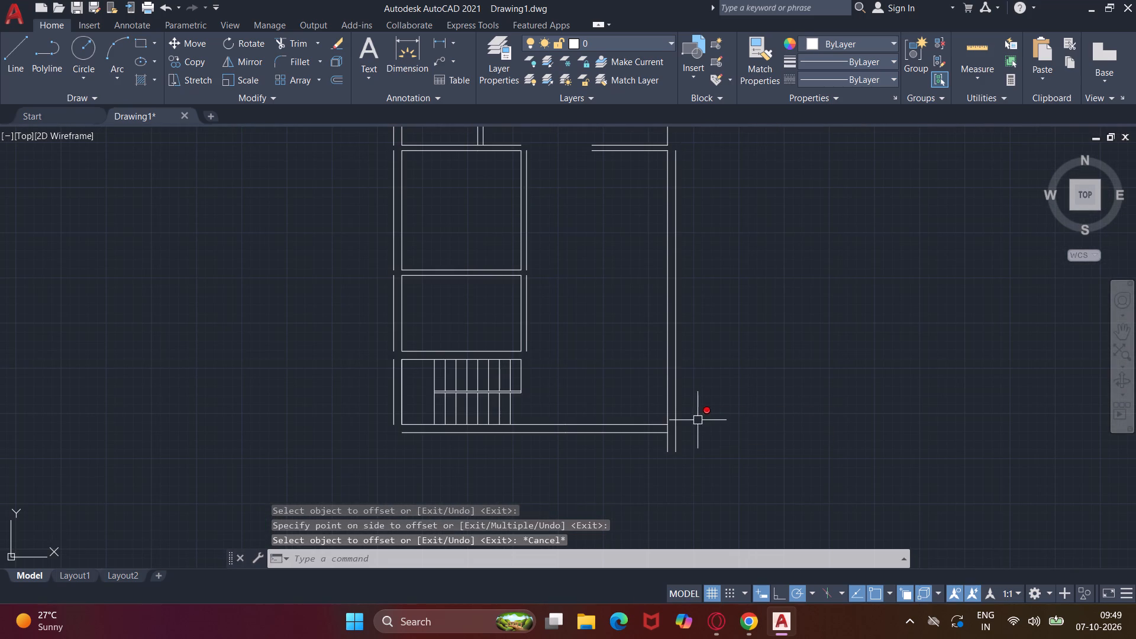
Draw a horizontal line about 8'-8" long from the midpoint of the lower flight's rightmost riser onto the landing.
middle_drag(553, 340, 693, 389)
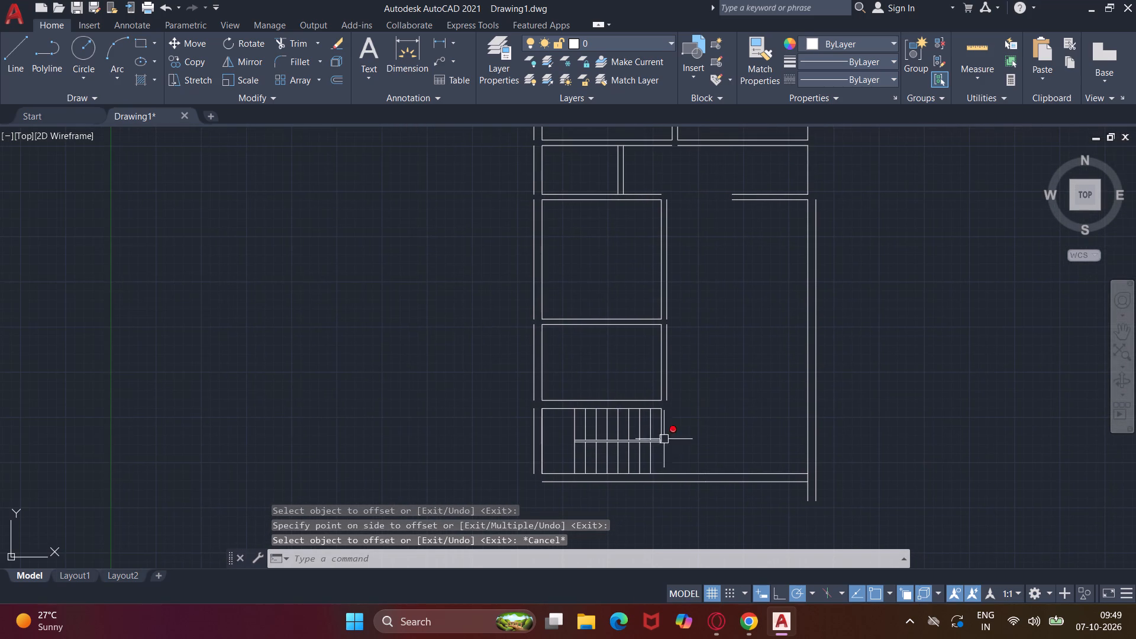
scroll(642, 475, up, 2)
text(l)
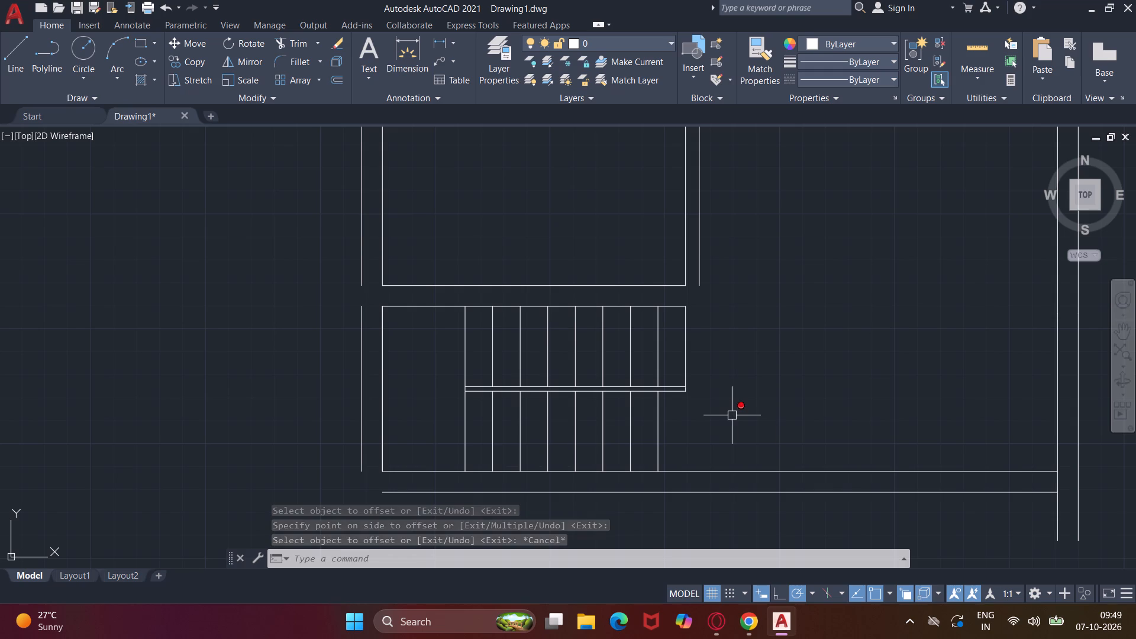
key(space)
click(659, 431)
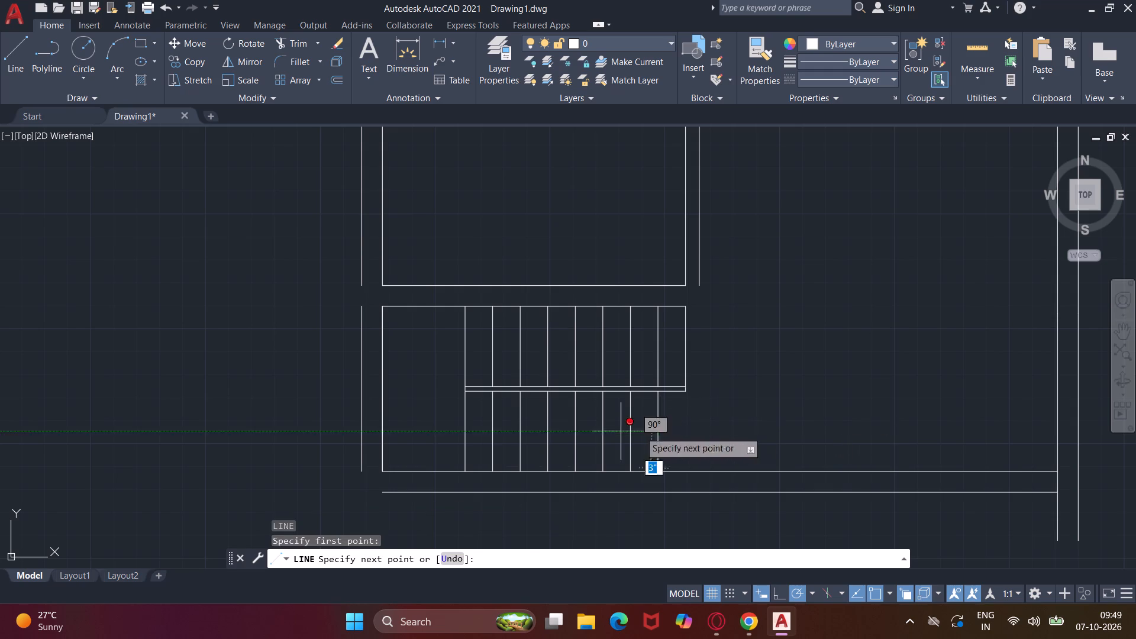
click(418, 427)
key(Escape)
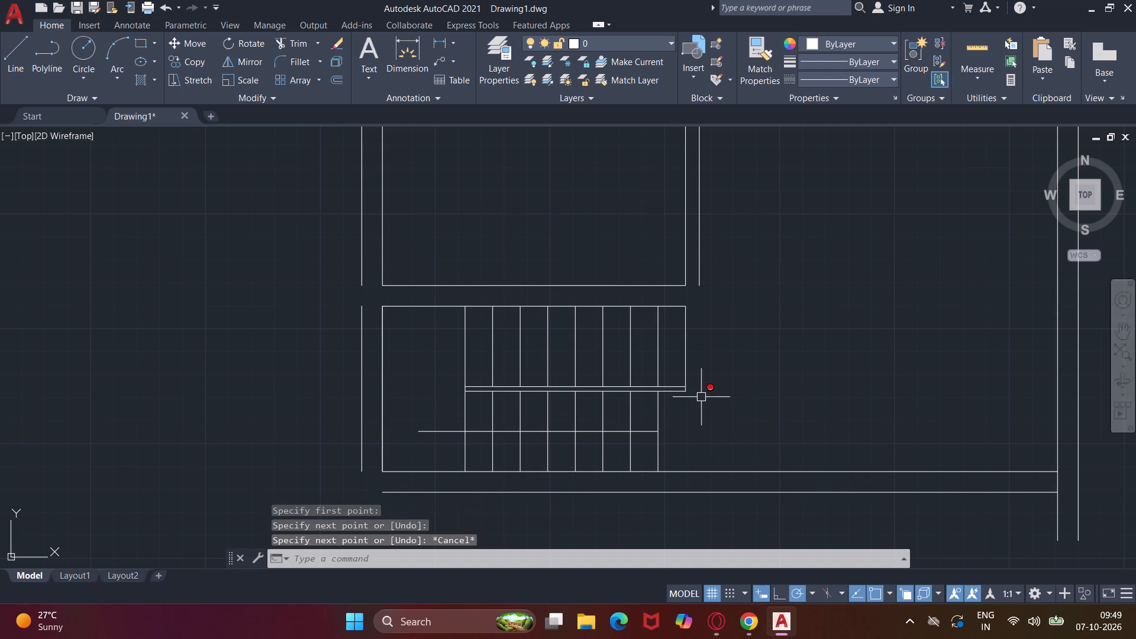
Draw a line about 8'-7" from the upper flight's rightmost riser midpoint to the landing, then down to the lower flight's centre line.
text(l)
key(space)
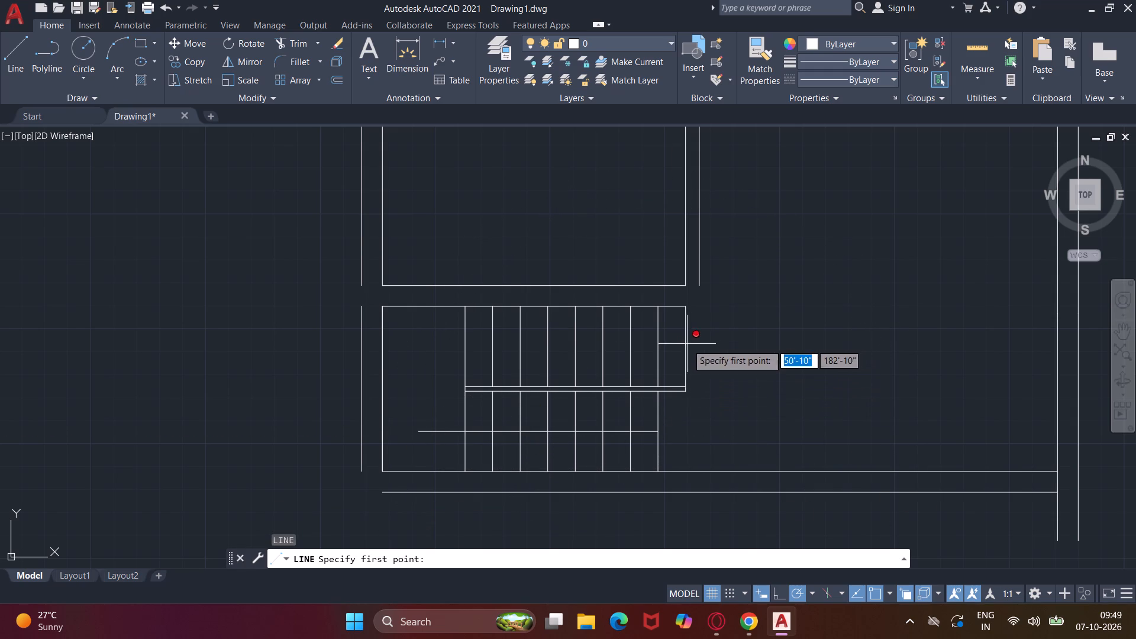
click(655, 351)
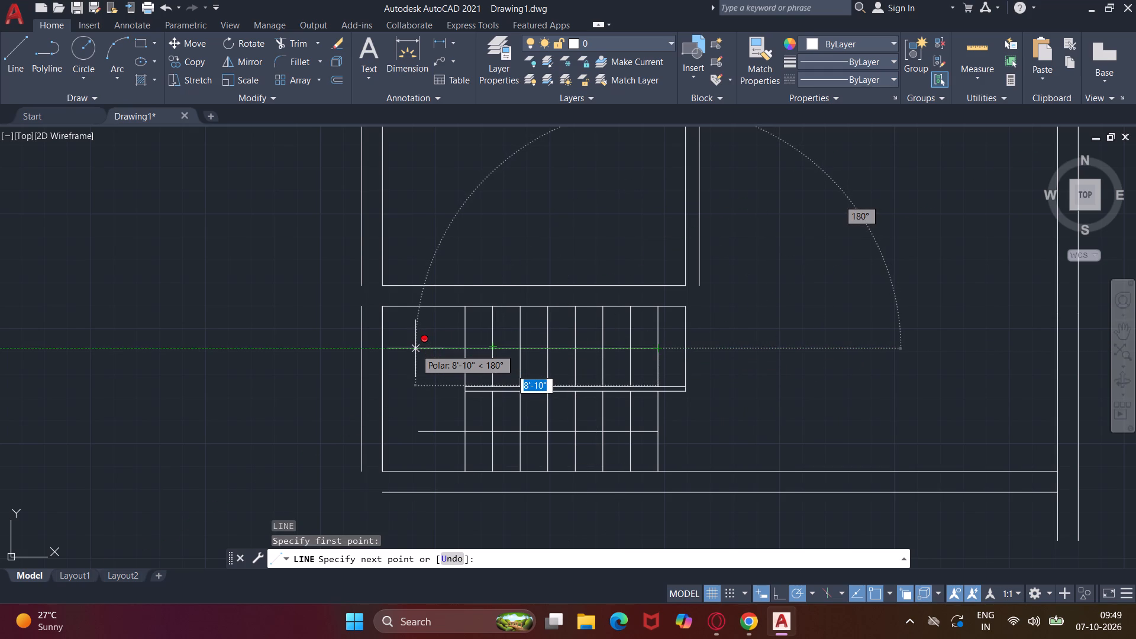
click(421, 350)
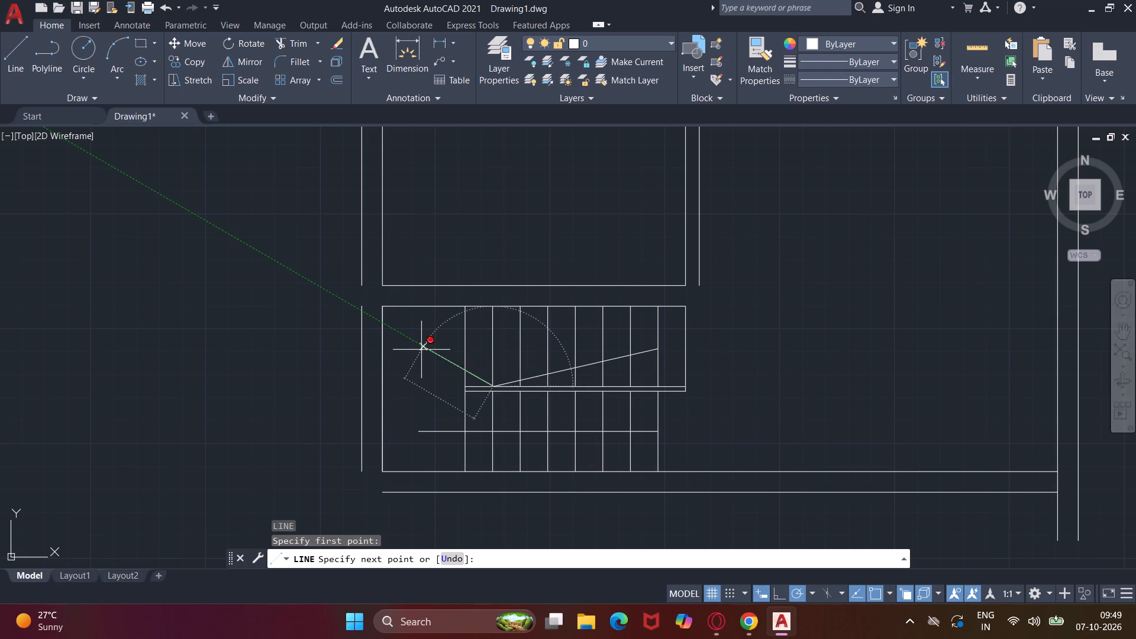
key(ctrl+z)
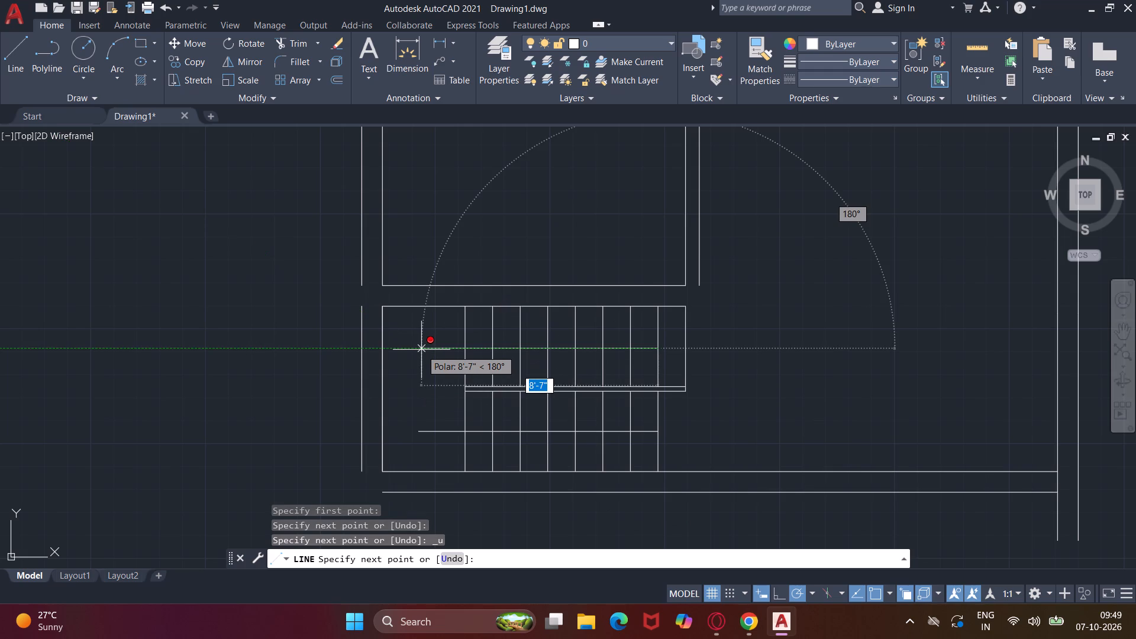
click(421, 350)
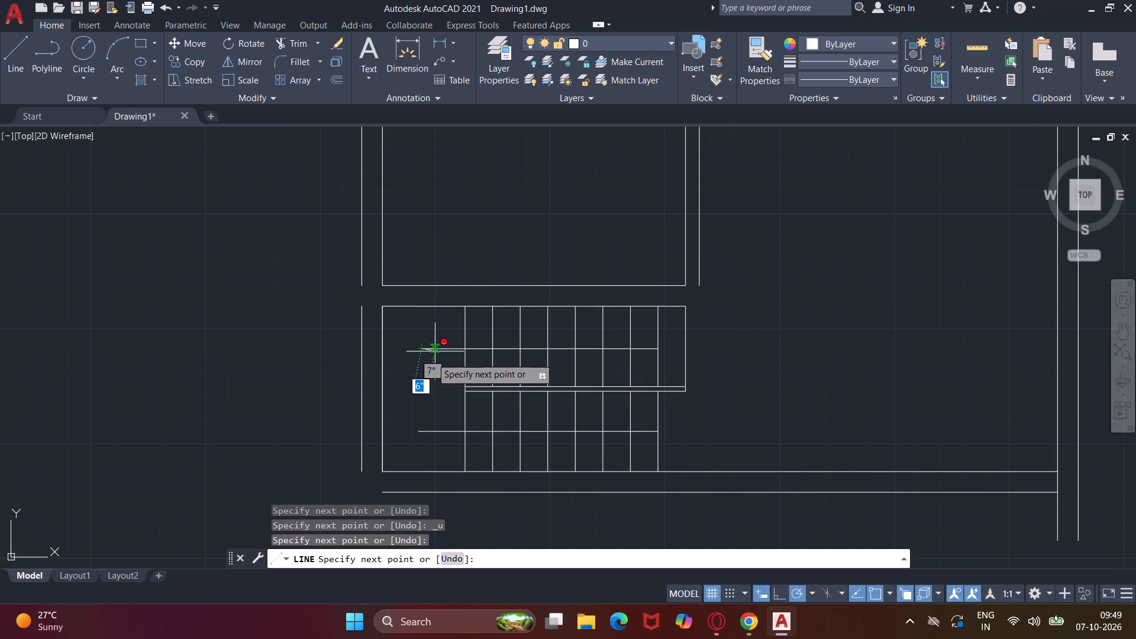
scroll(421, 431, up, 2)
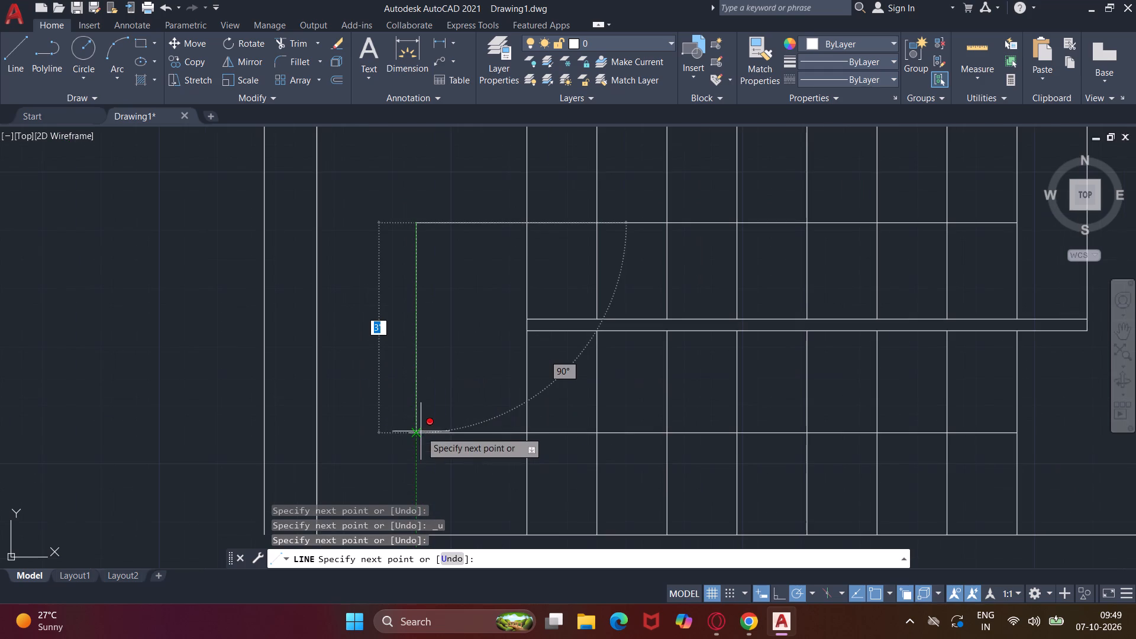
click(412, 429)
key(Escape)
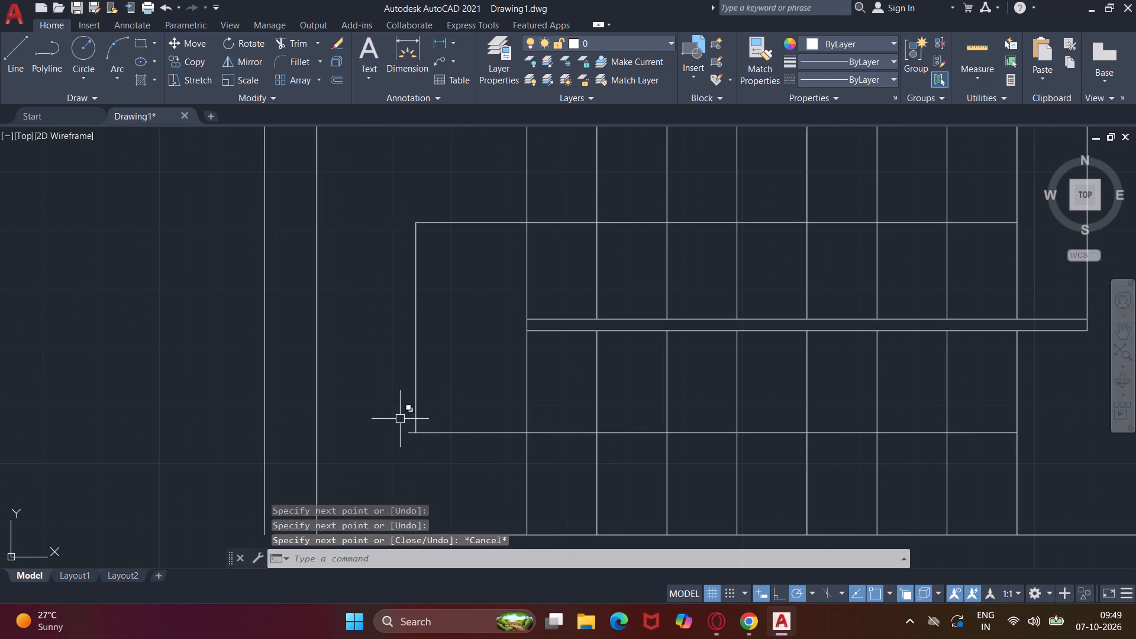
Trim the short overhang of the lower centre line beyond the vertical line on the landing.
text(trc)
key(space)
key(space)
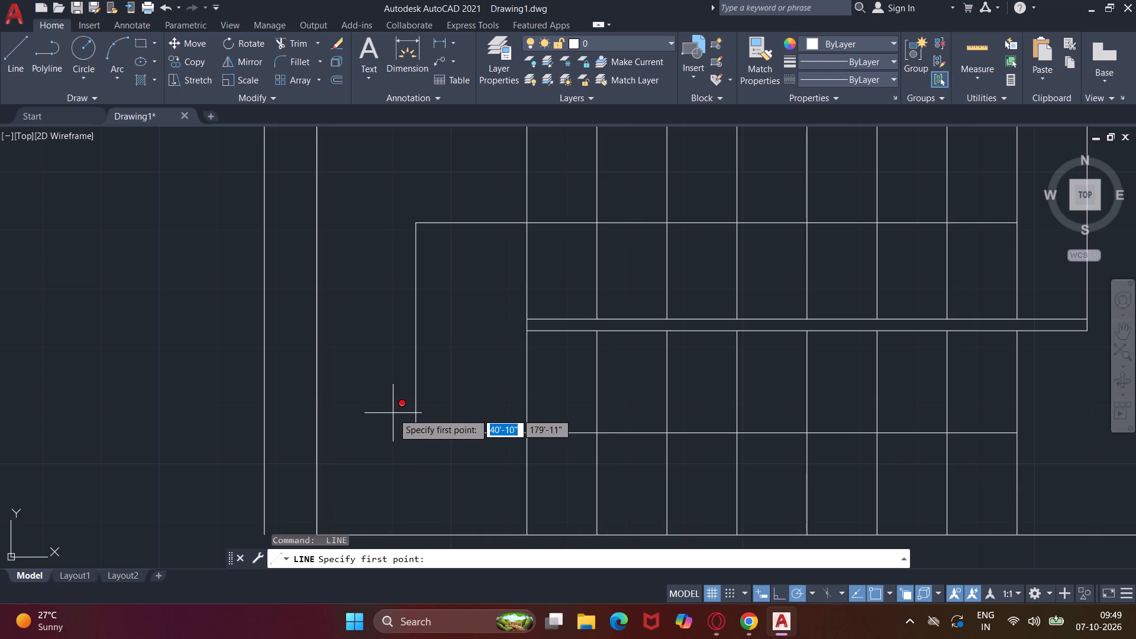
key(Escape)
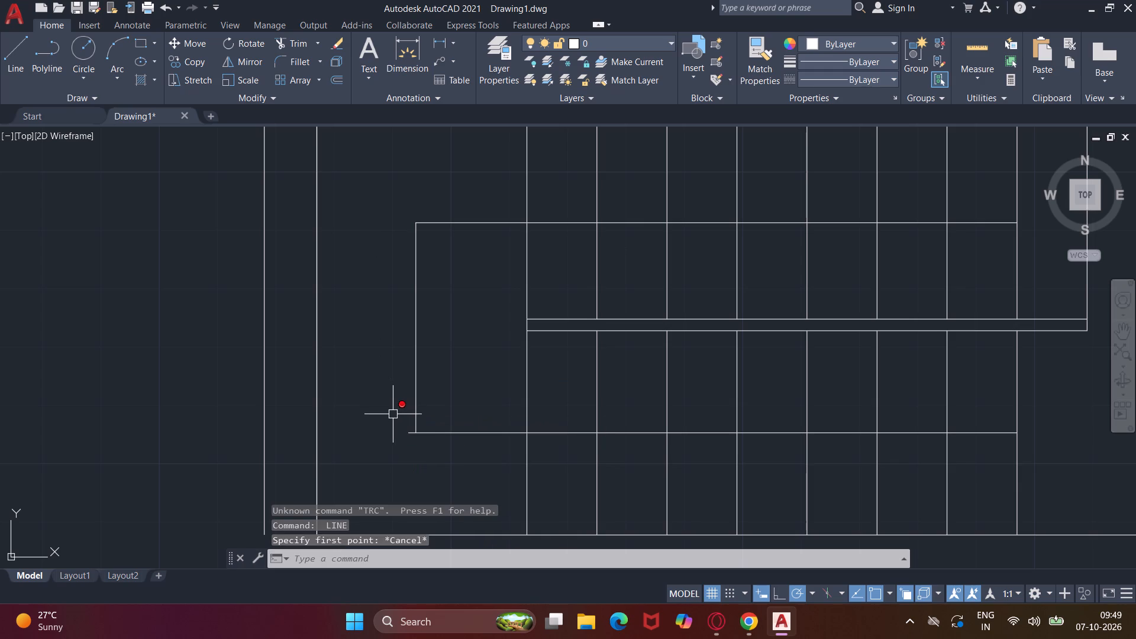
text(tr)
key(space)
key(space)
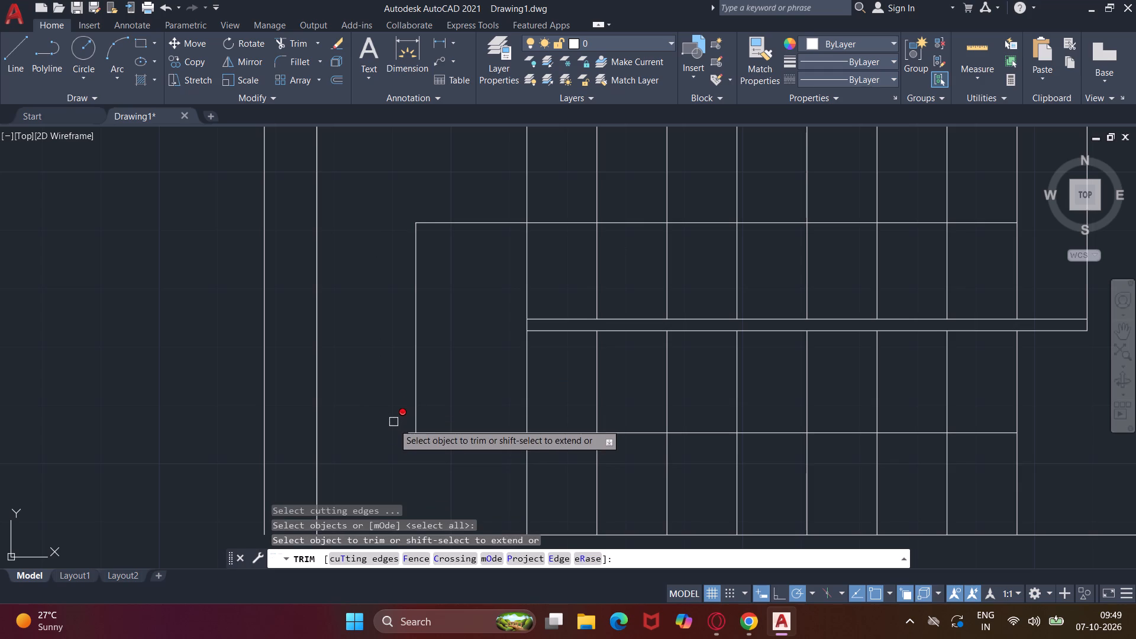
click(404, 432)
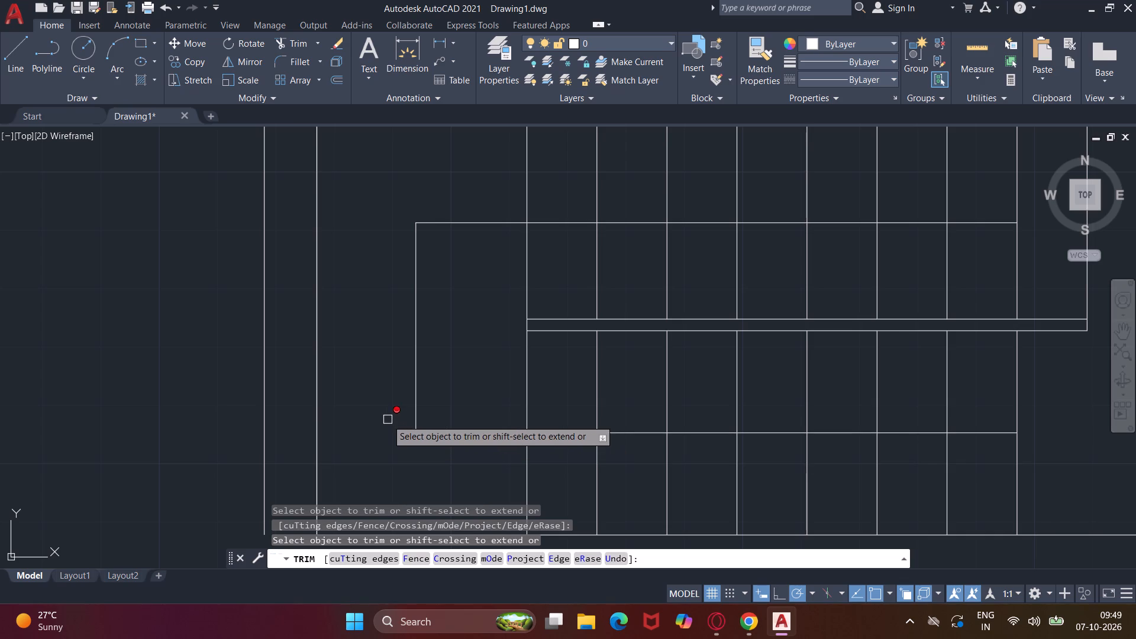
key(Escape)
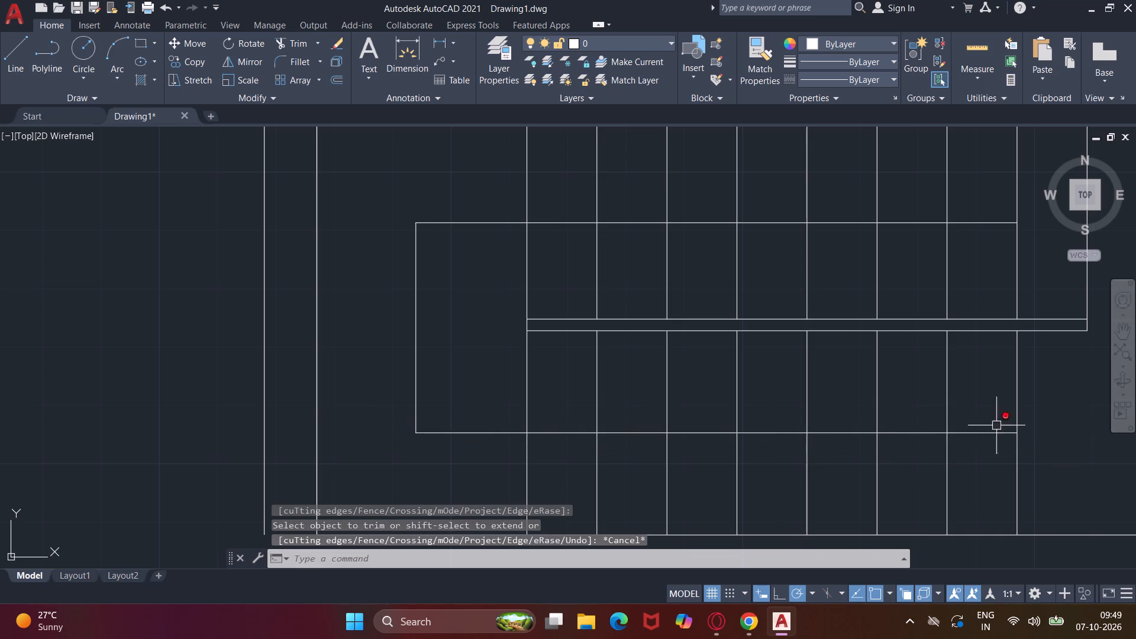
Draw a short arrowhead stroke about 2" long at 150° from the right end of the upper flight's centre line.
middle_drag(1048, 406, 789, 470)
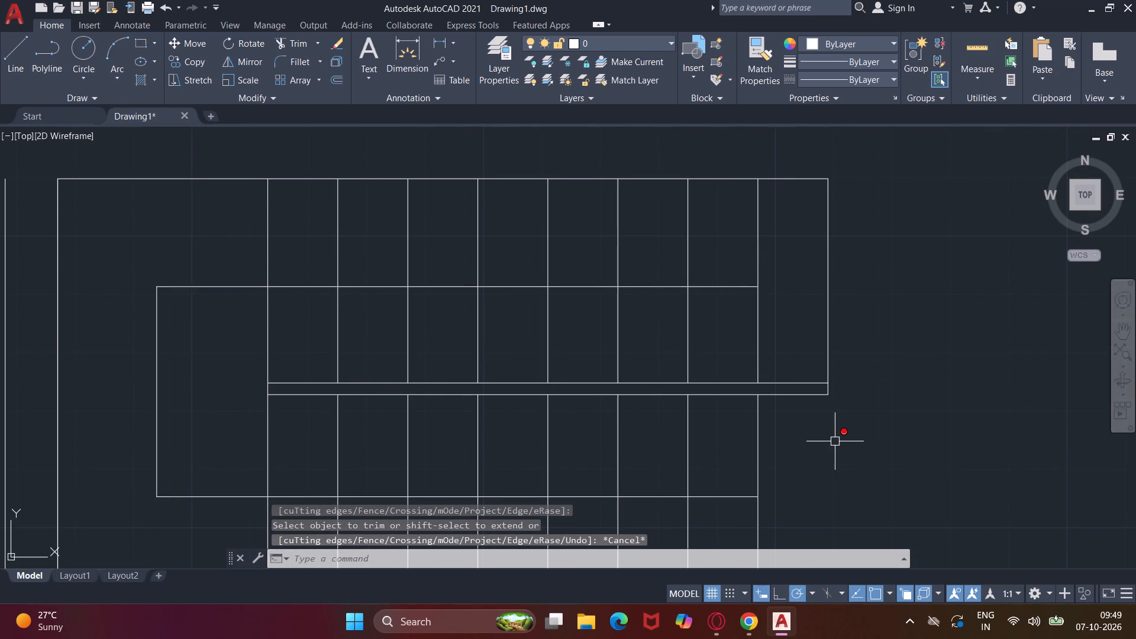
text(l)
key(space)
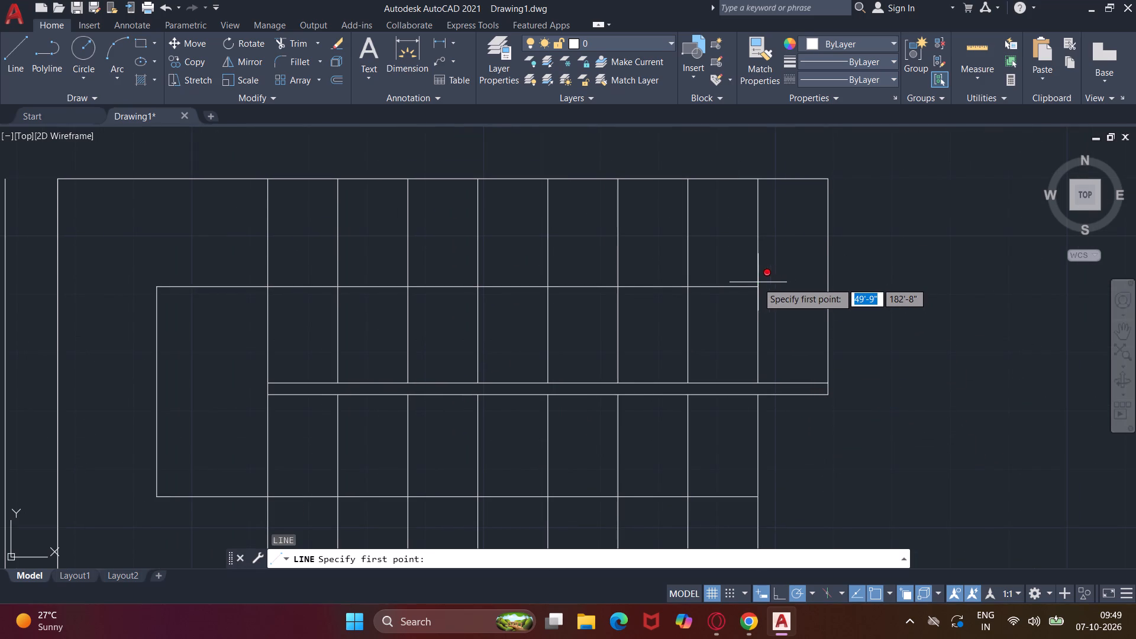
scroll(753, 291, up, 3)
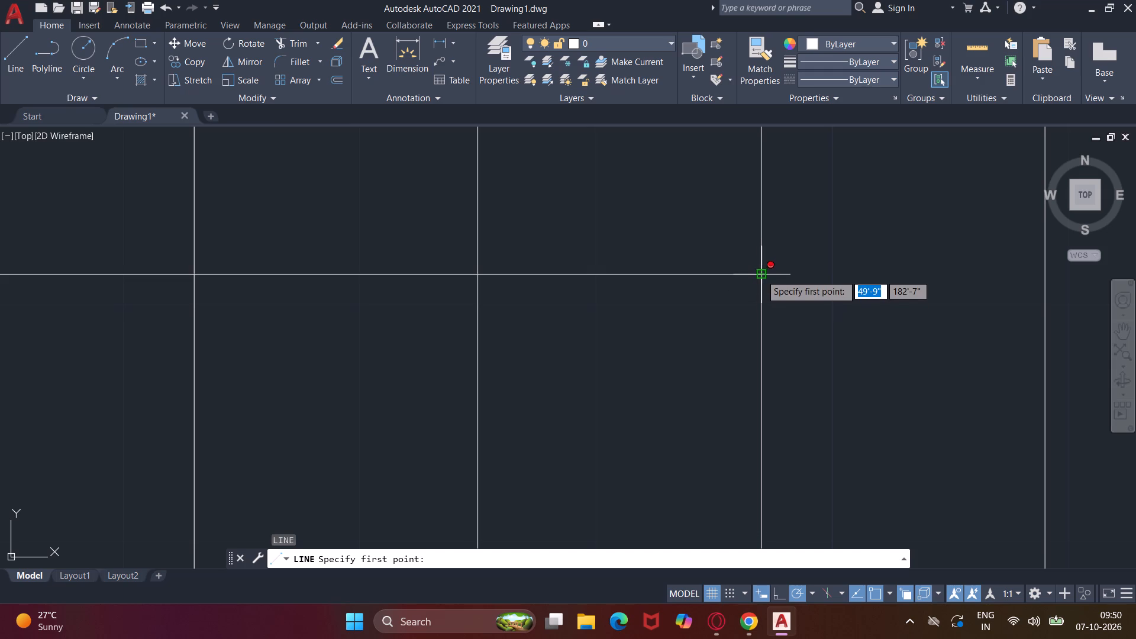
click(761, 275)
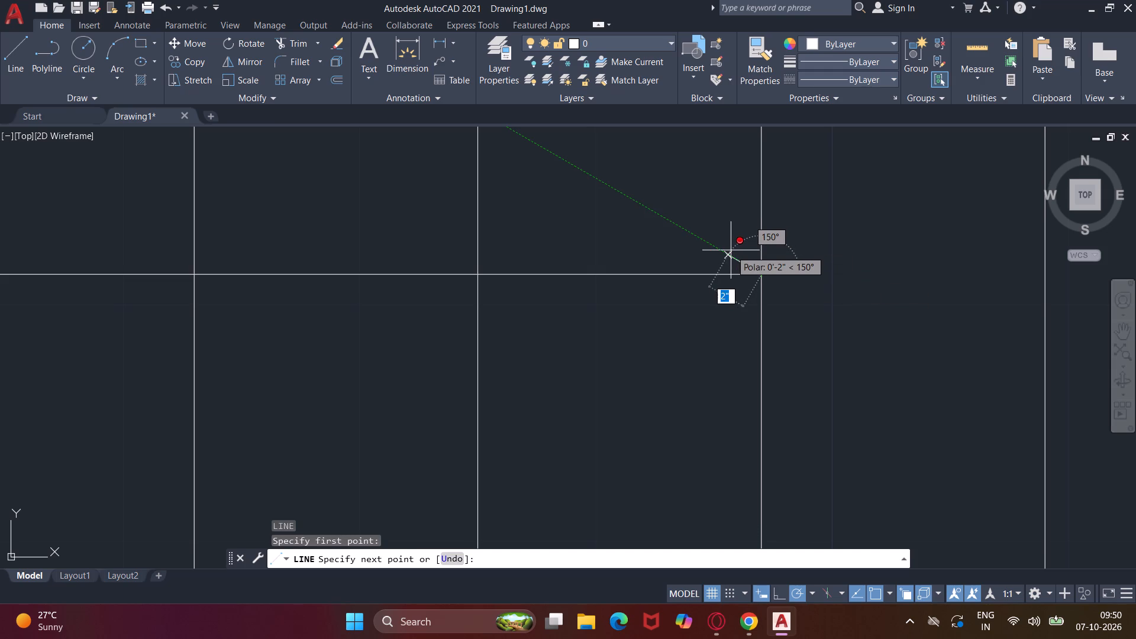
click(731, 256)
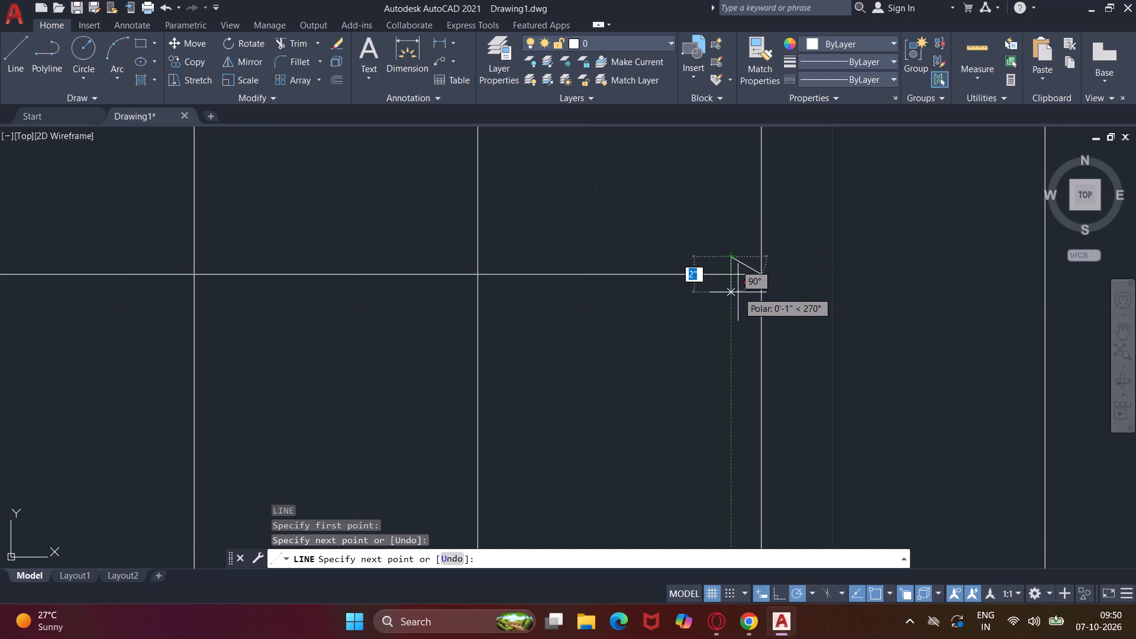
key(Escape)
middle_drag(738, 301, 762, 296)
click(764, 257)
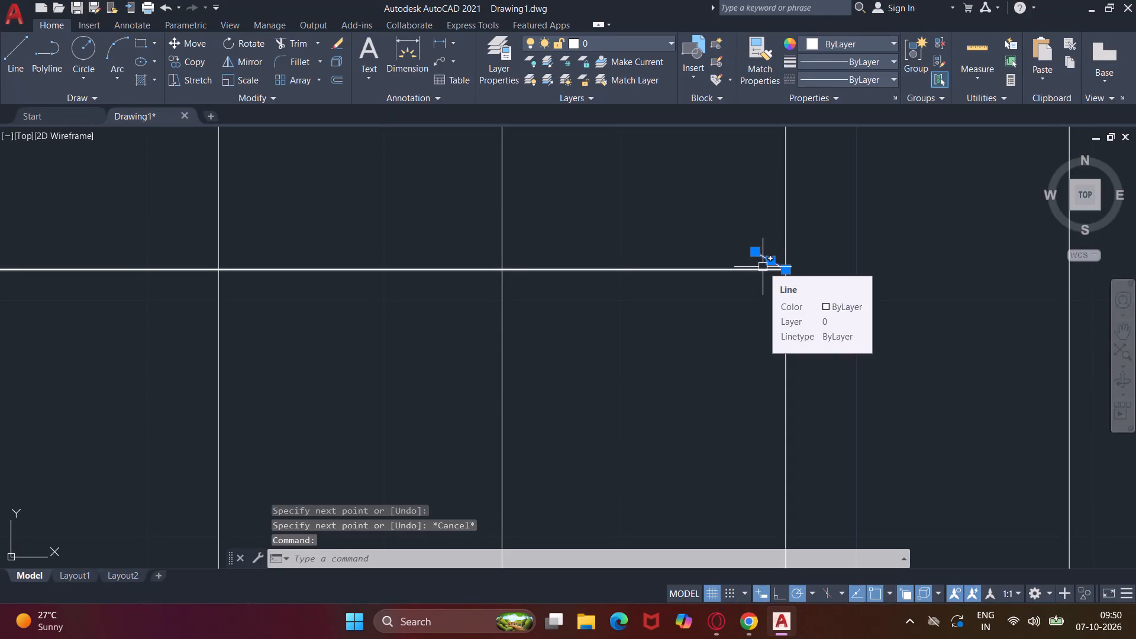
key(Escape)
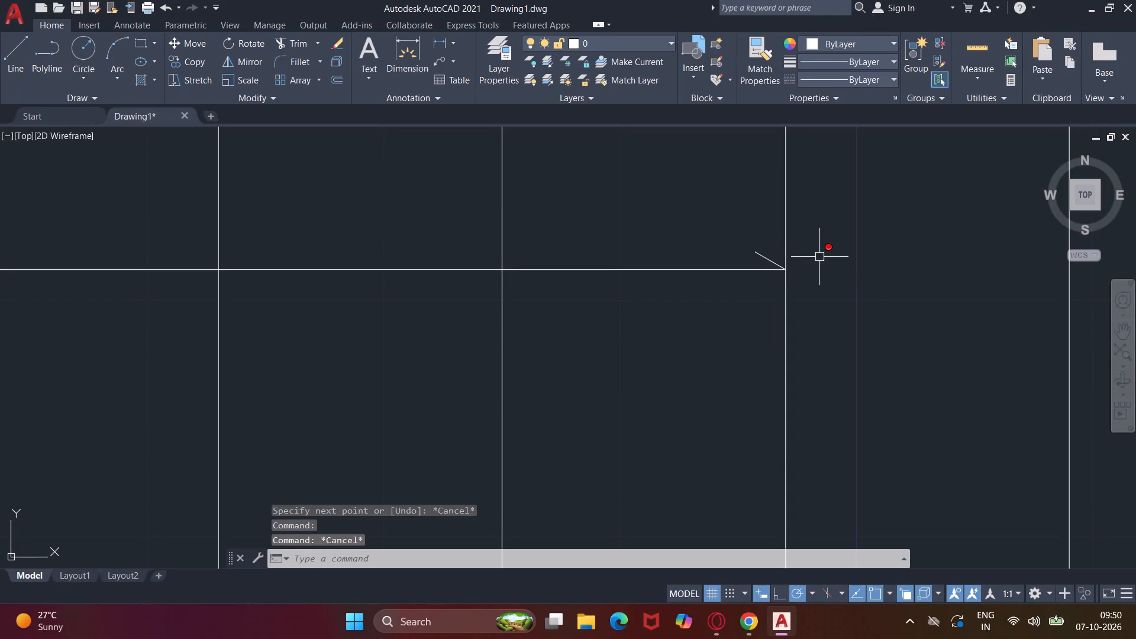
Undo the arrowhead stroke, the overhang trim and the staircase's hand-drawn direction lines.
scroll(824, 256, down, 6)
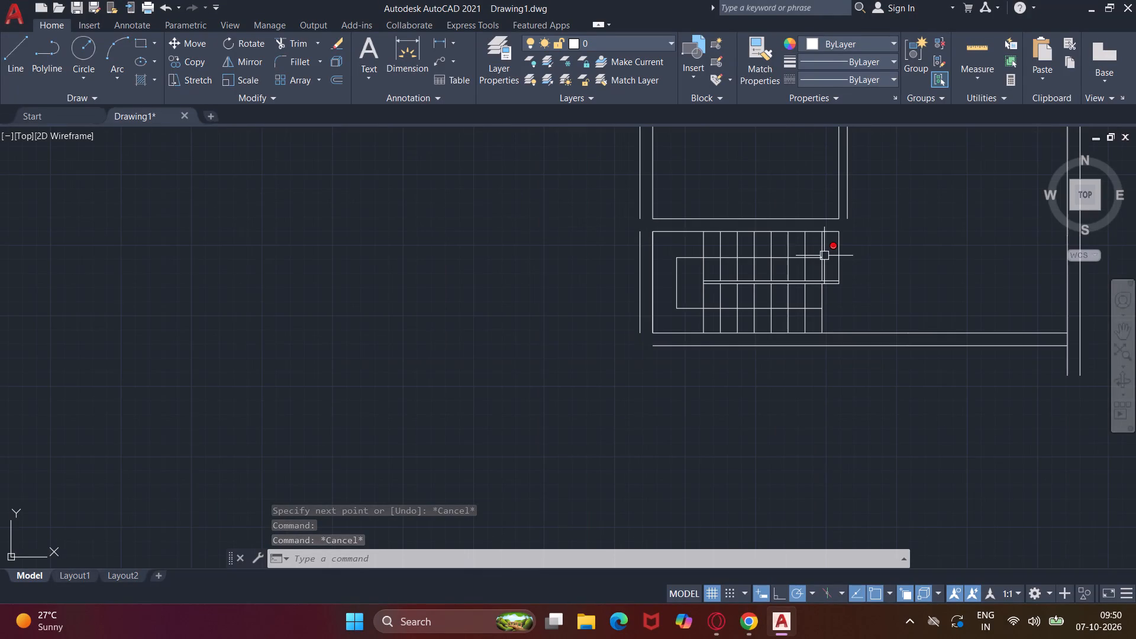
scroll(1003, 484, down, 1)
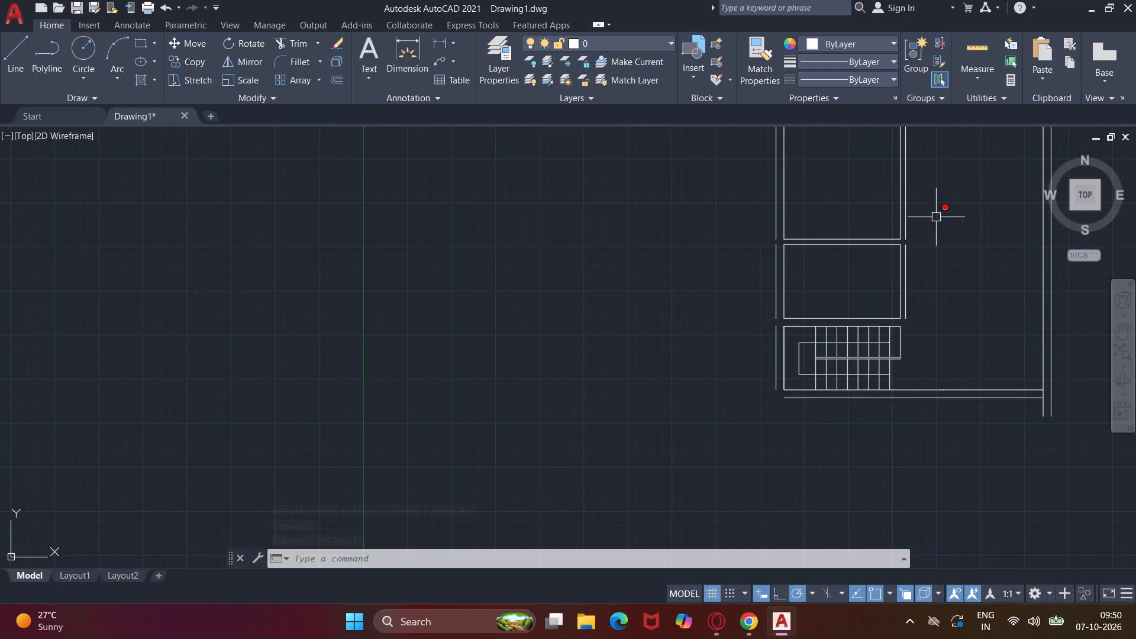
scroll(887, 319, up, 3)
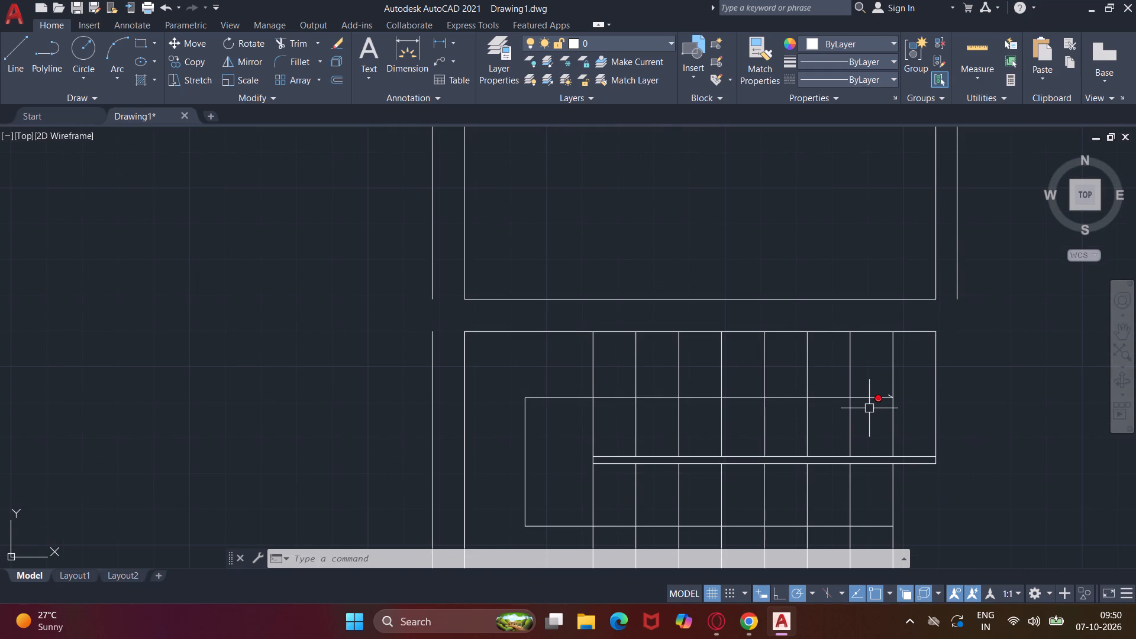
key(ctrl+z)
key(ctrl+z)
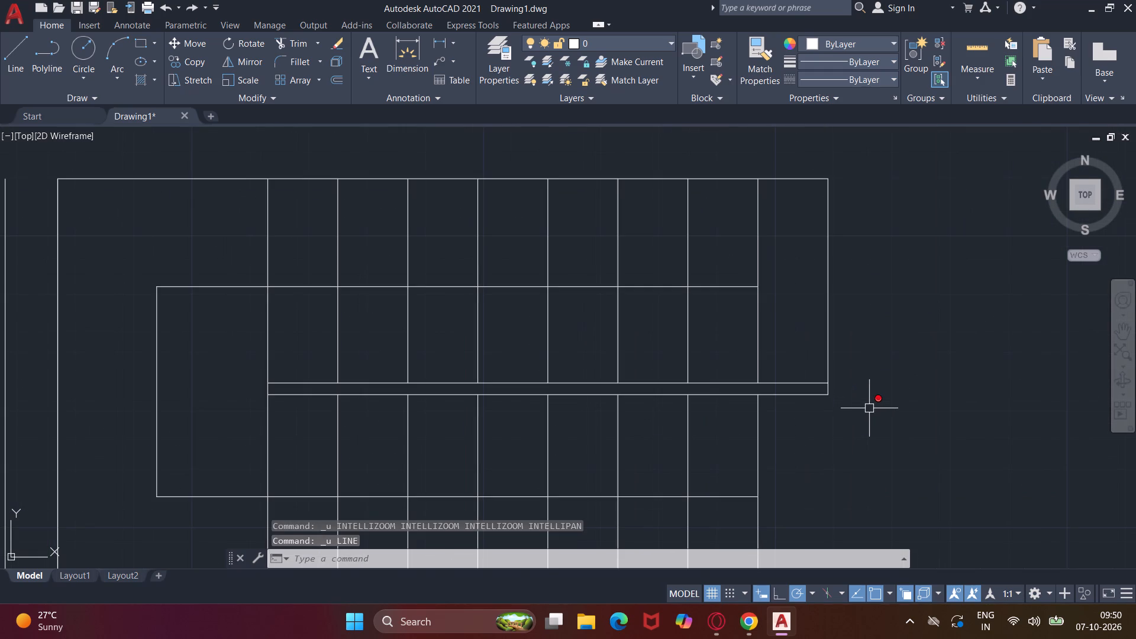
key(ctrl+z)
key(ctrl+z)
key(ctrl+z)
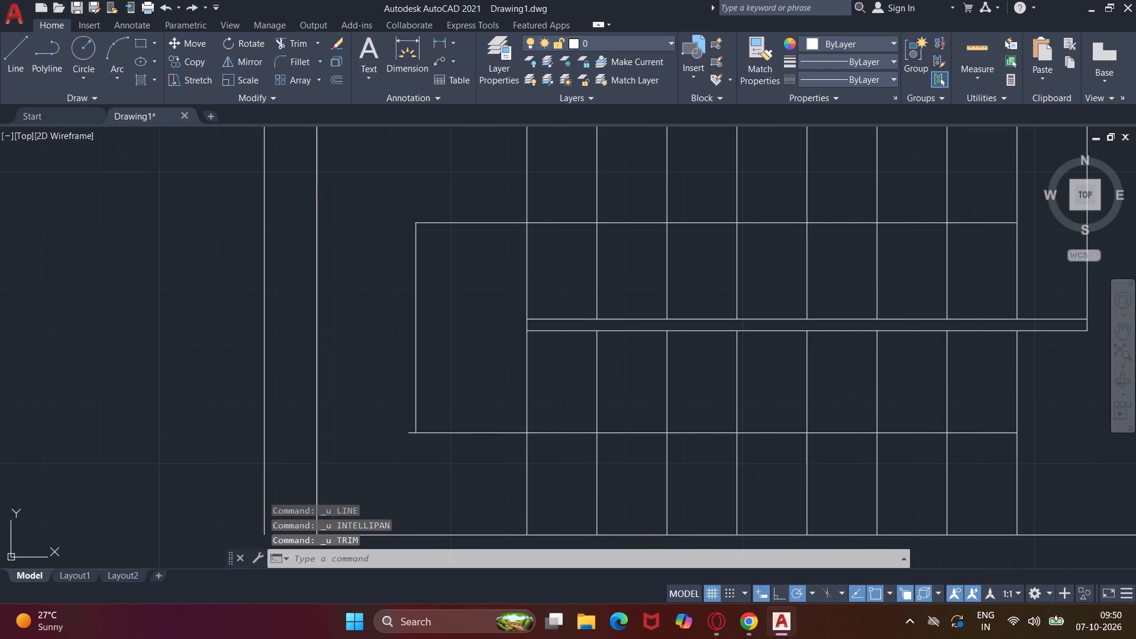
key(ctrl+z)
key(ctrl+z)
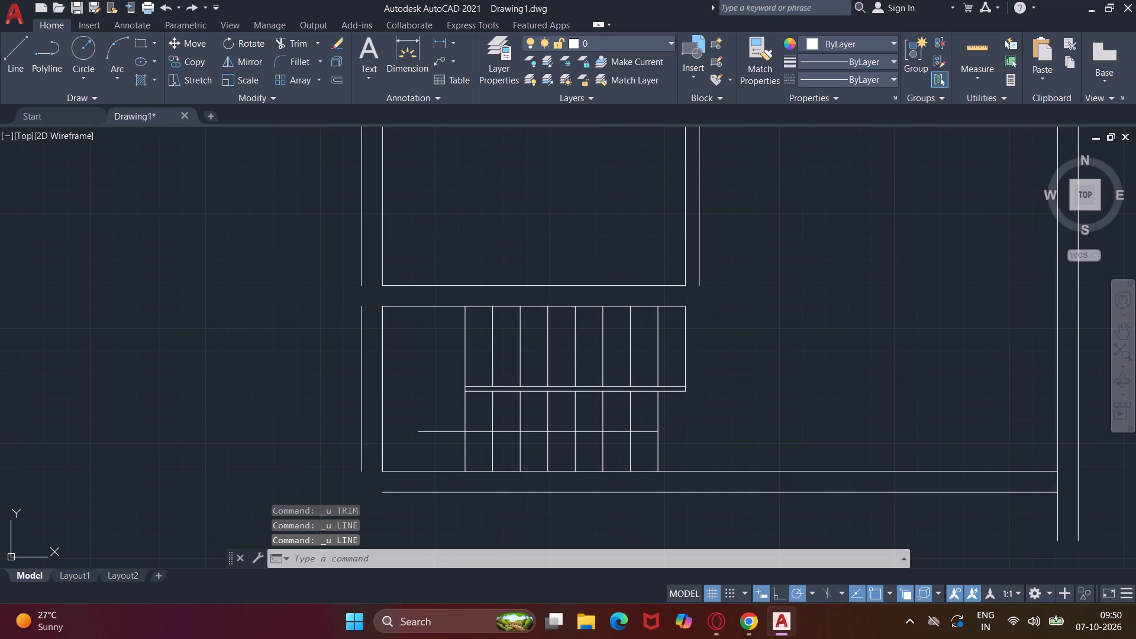
Draw a leader from the lower flight's rightmost riser midpoint about 8'-10" onto the landing, 2'-7" up, and back along the upper flight.
key(l)
text(eade)
scroll(869, 408, right, 4)
key(space)
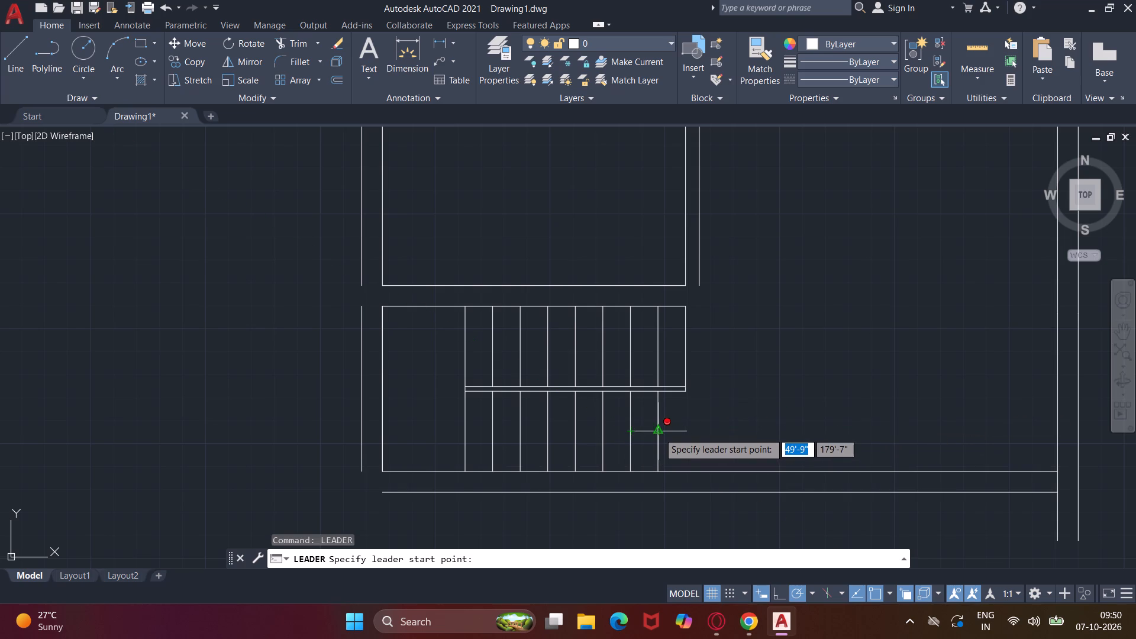
click(659, 433)
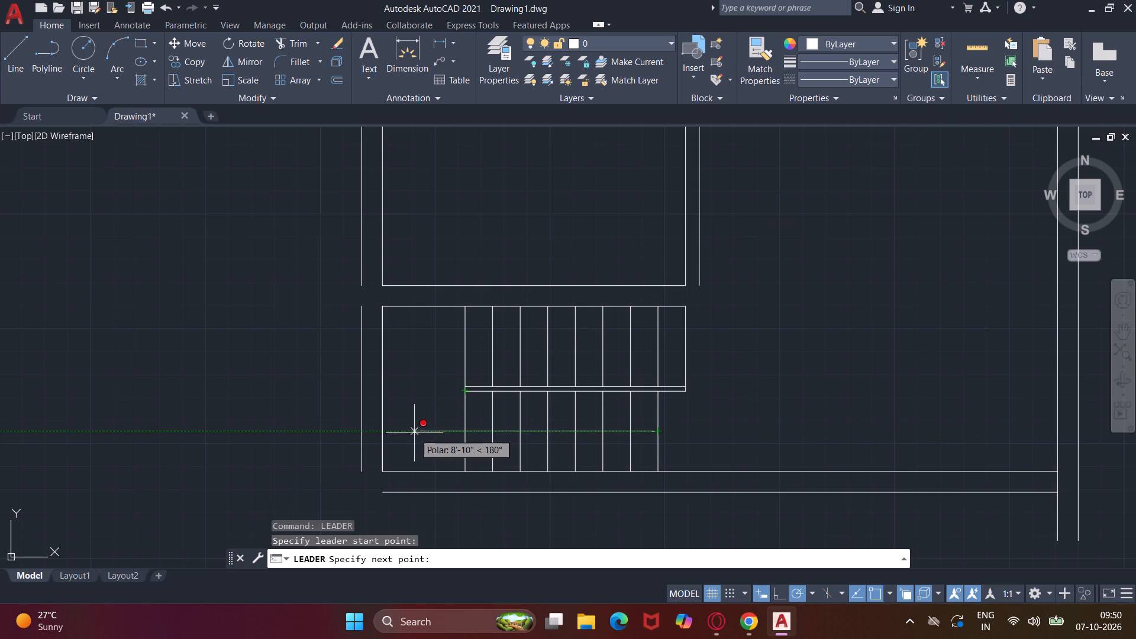
click(413, 437)
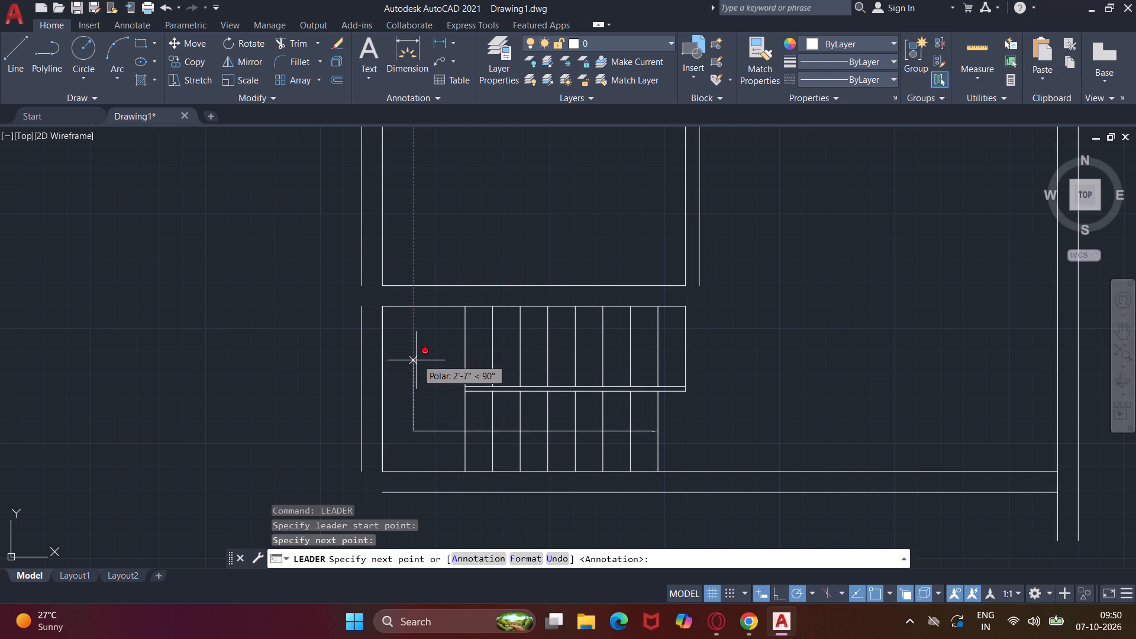
click(416, 360)
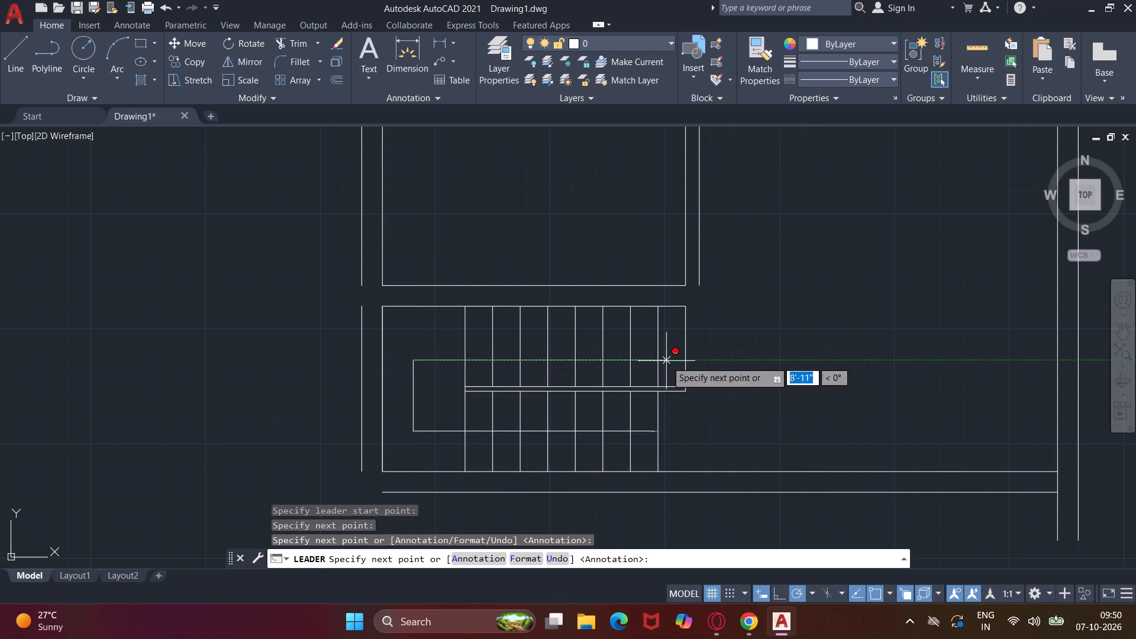
click(640, 357)
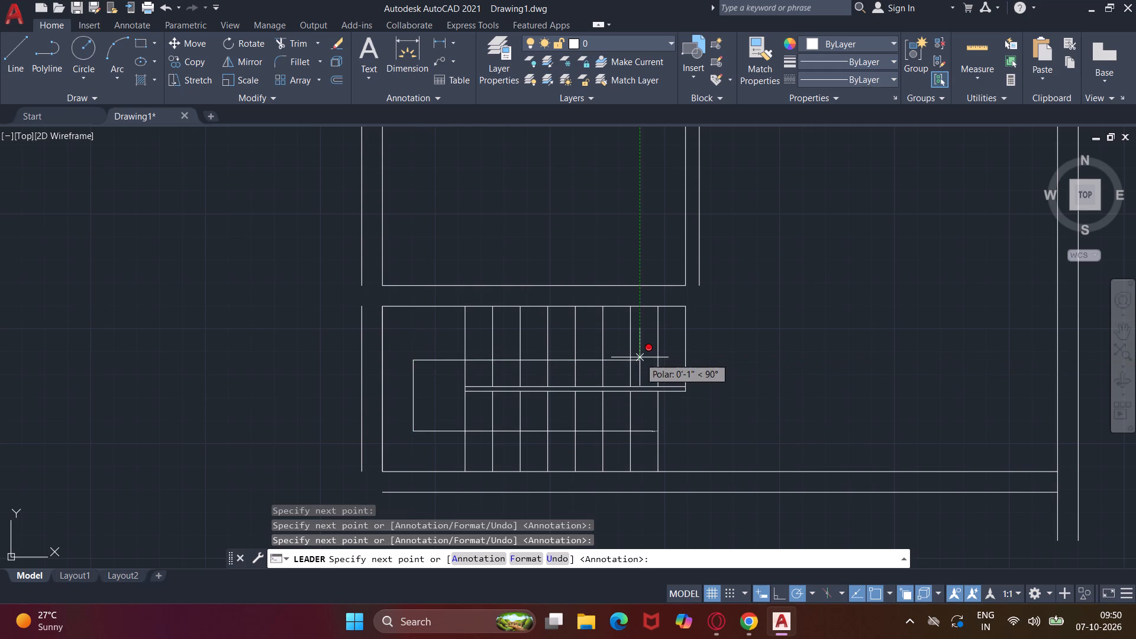
scroll(651, 350, up, 3)
middle_drag(651, 350, 798, 253)
scroll(798, 253, down, 3)
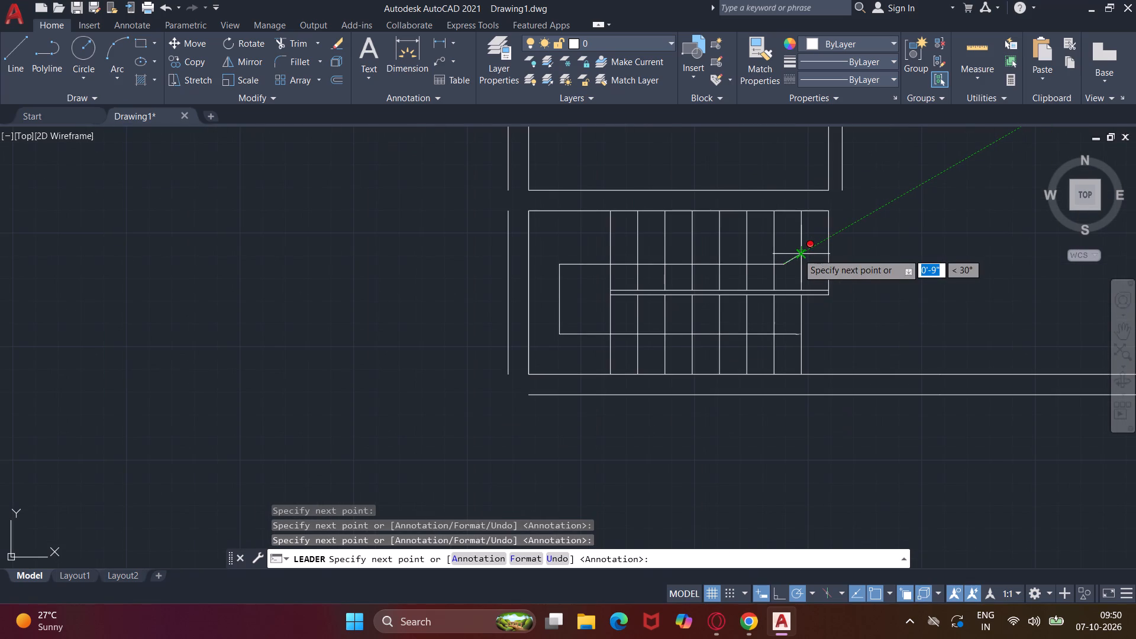
End the staircase leader with the Mtext annotation option and leave its text empty.
key(Return)
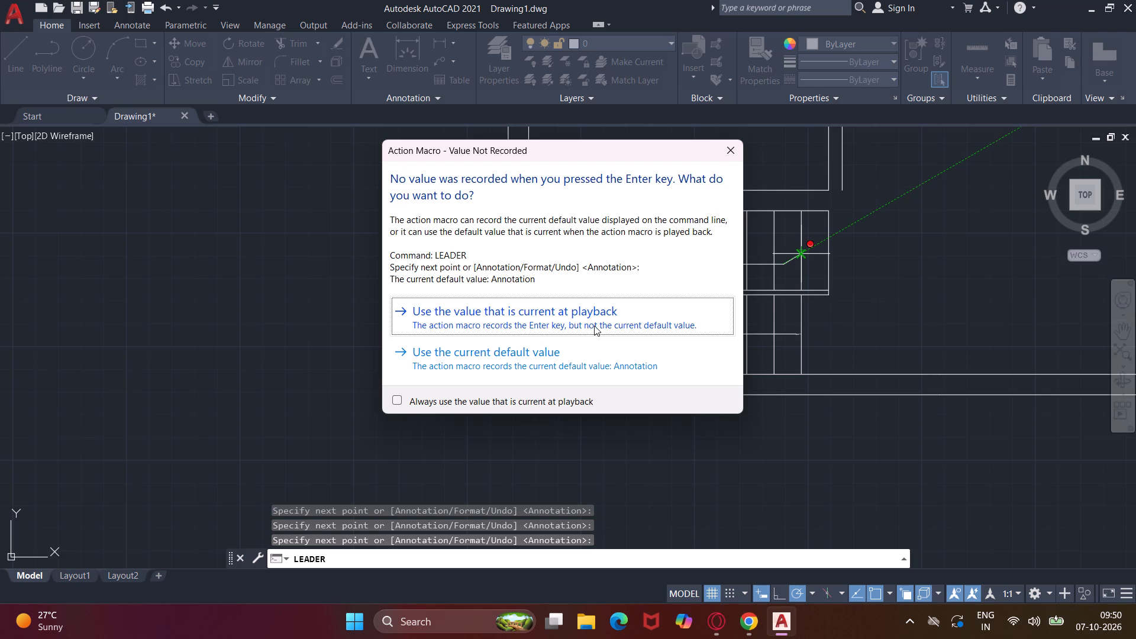
click(730, 140)
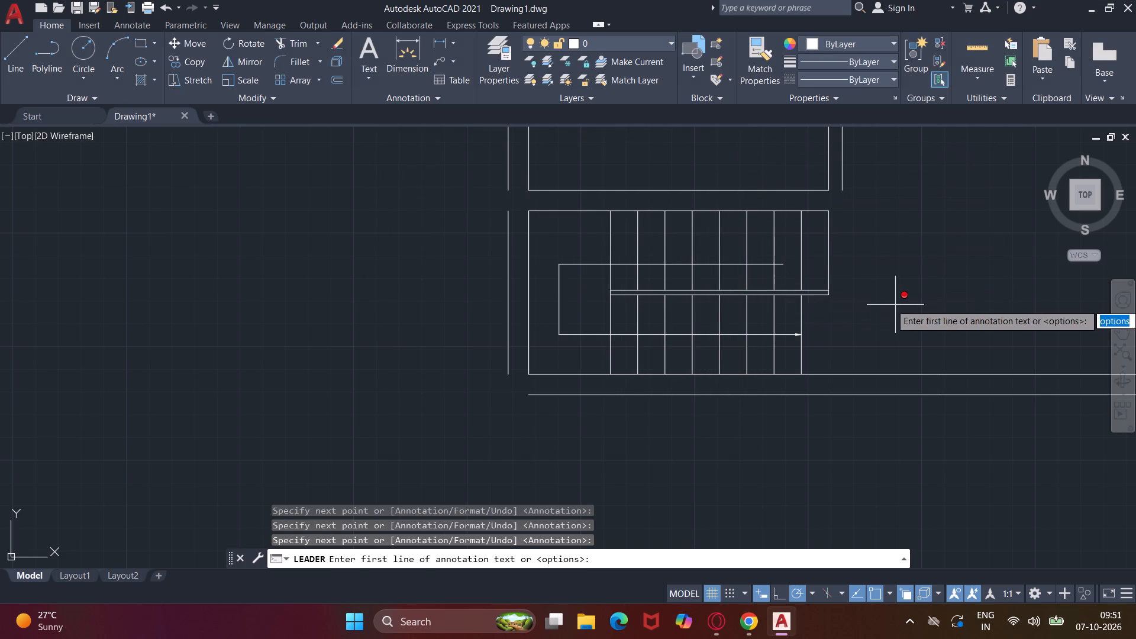
scroll(896, 301, up, 2)
scroll(896, 301, down, 1)
key(Return)
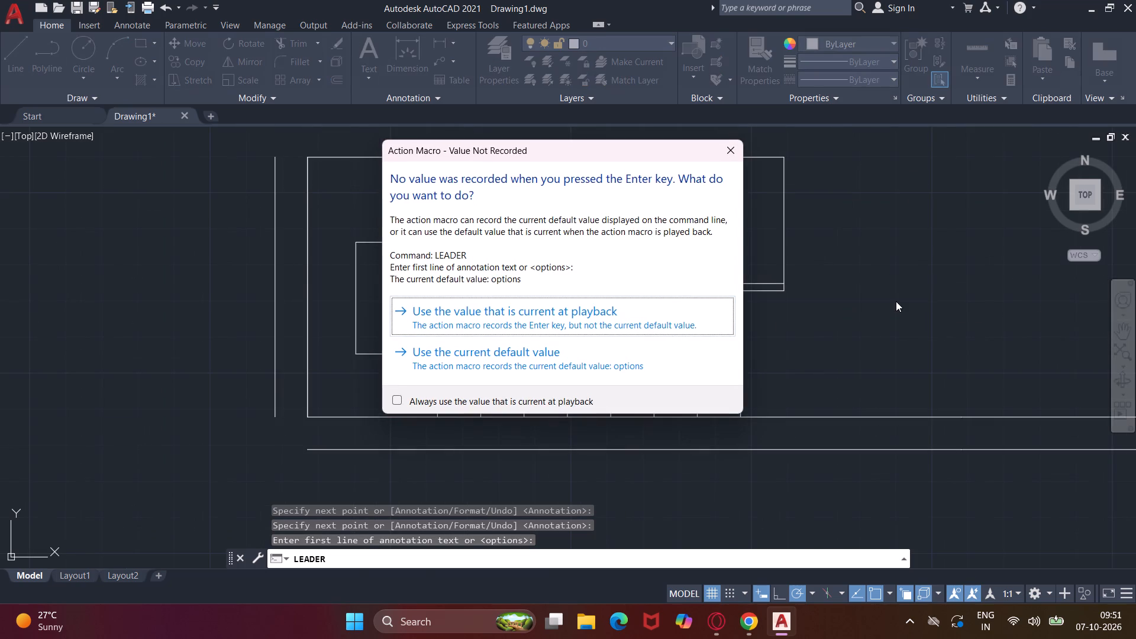
click(639, 299)
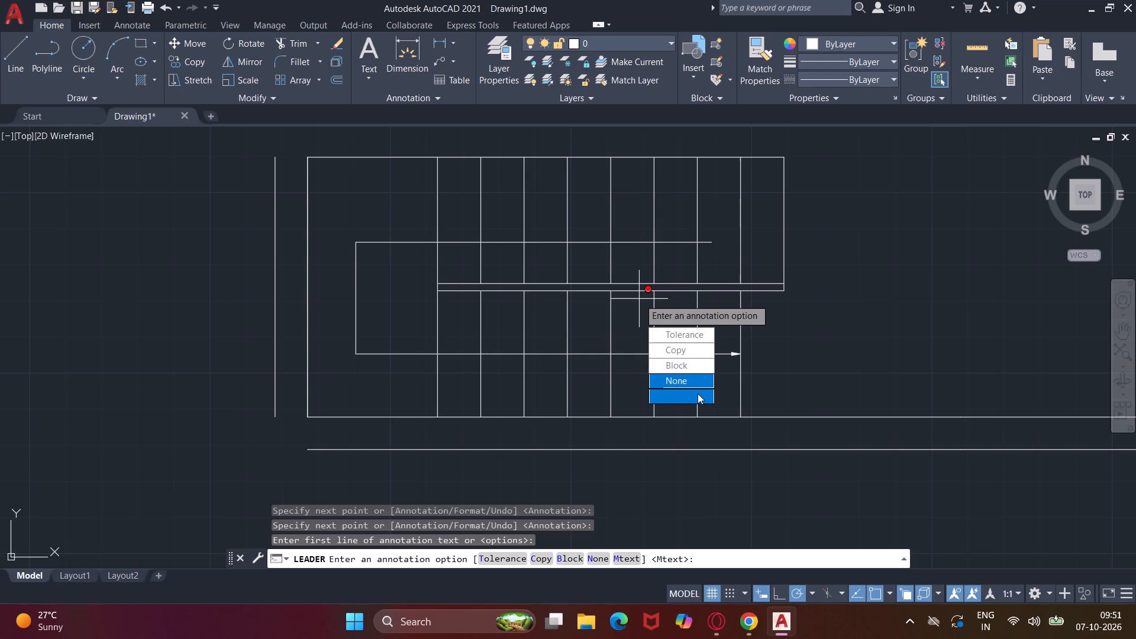
drag(698, 393, 639, 299)
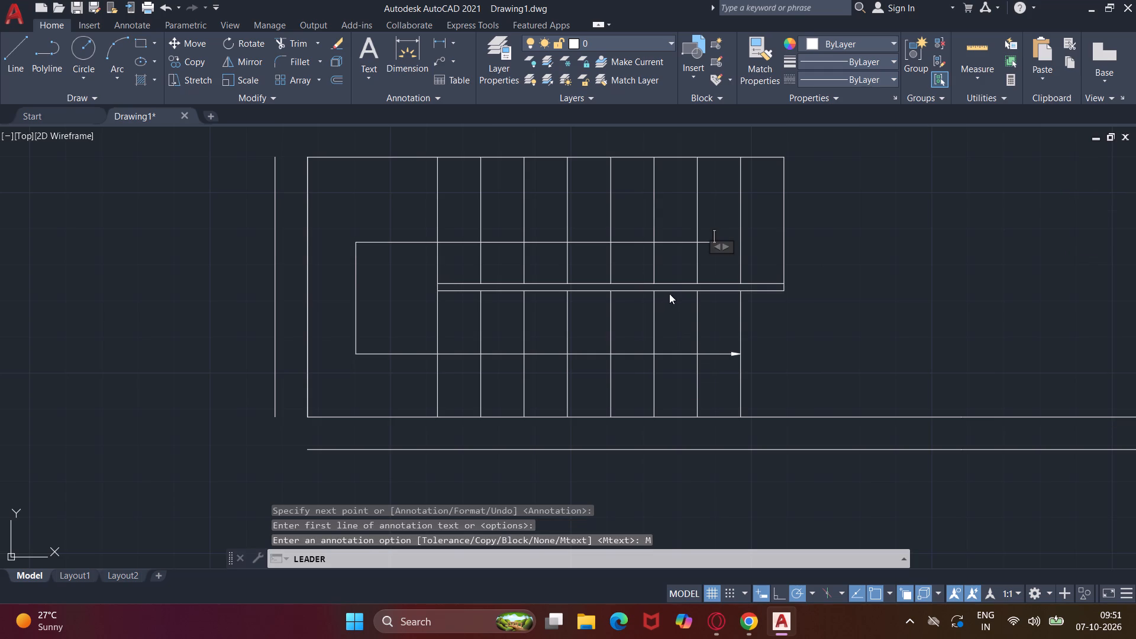
click(847, 294)
key(Return)
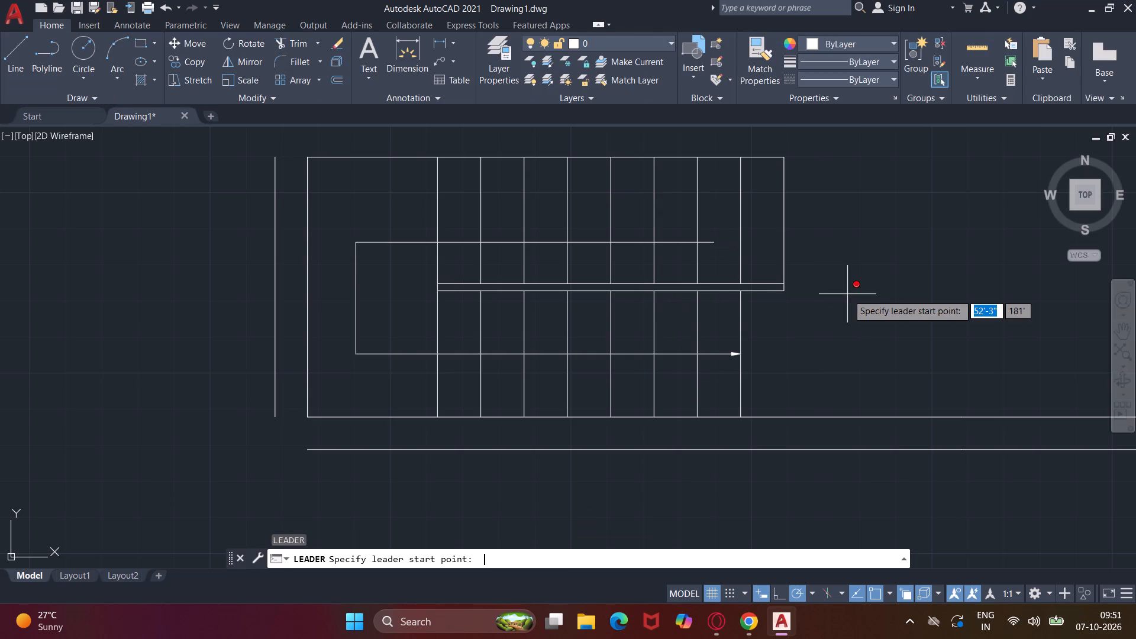
key(Return)
key(Return)
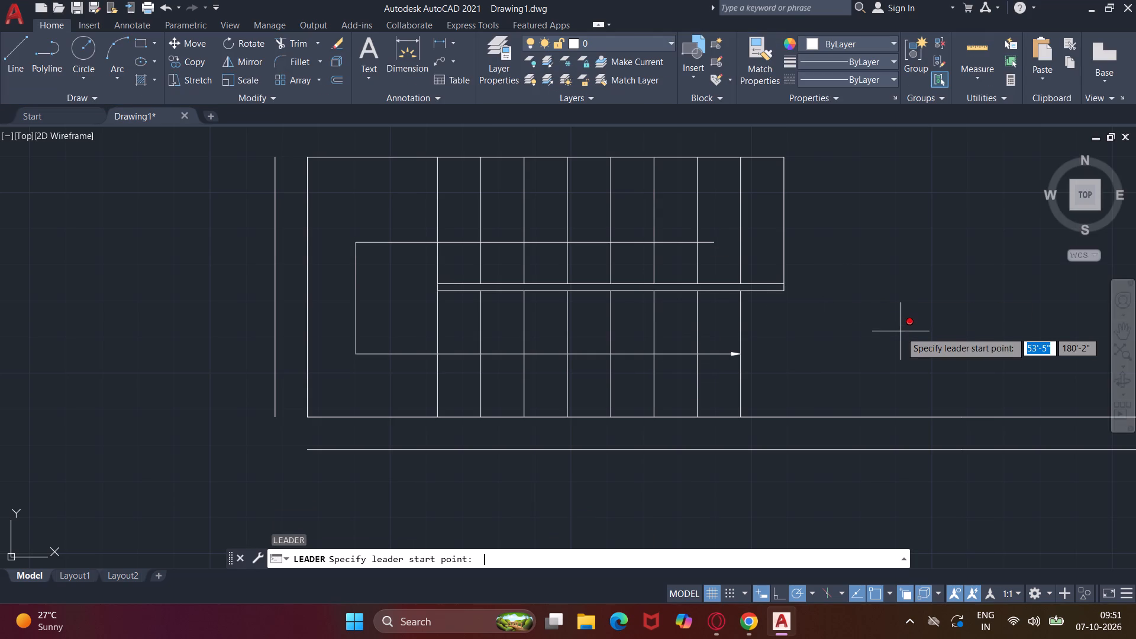
key(Escape)
key(grave)
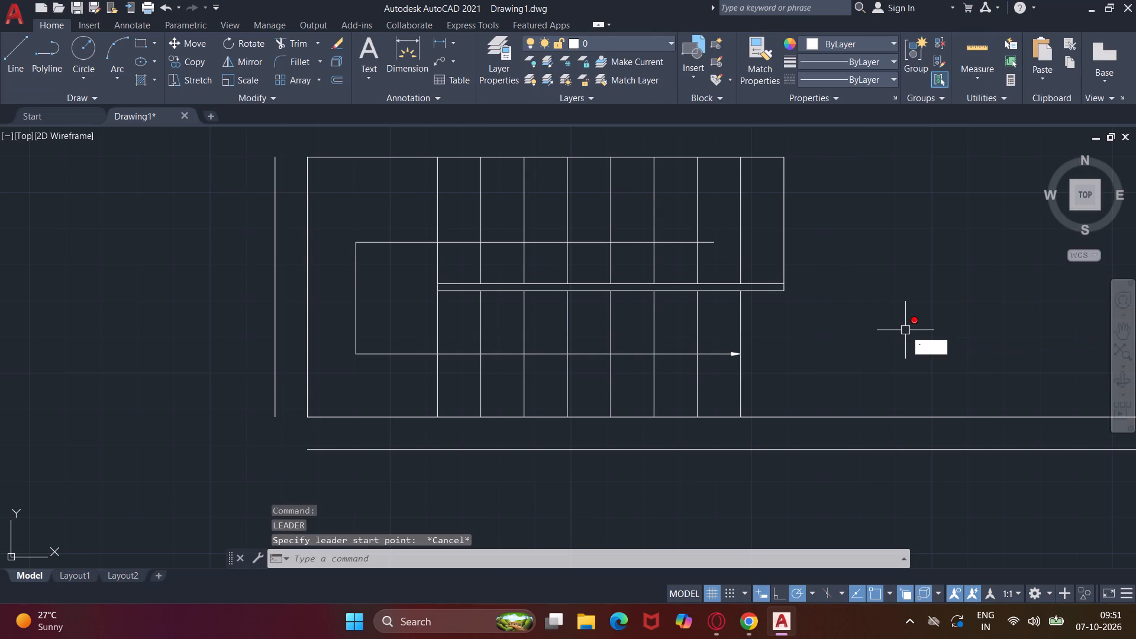
key(Escape)
Offset the top wall lines of the two uppermost rooms 9" outward.
scroll(905, 330, down, 3)
middle_drag(927, 344, 551, 401)
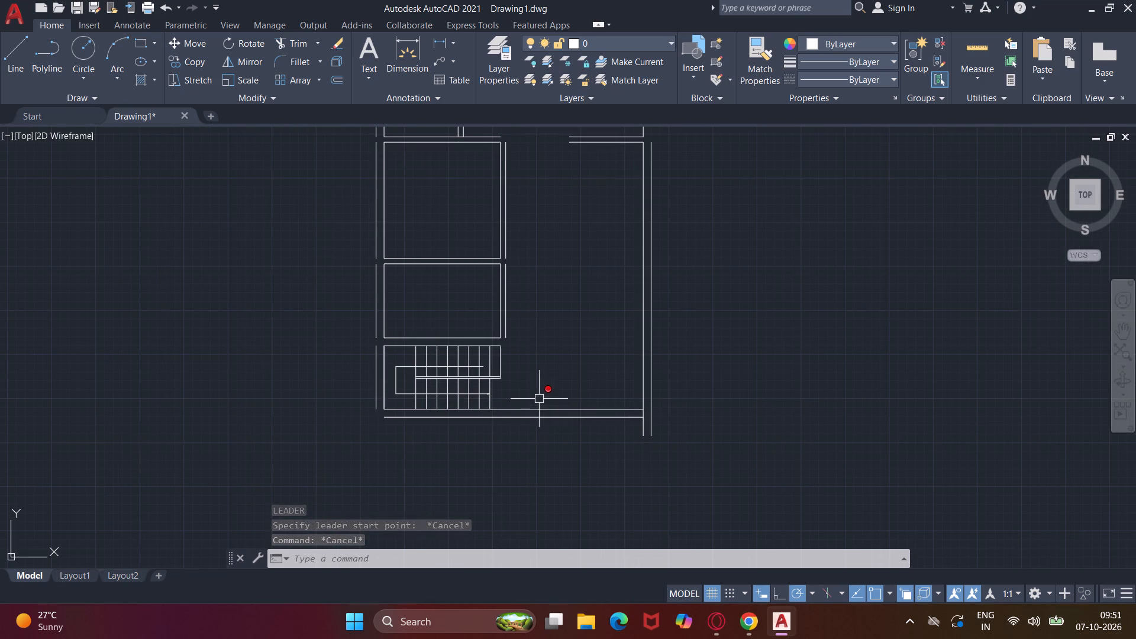
middle_drag(347, 408, 426, 577)
middle_drag(558, 184, 512, 295)
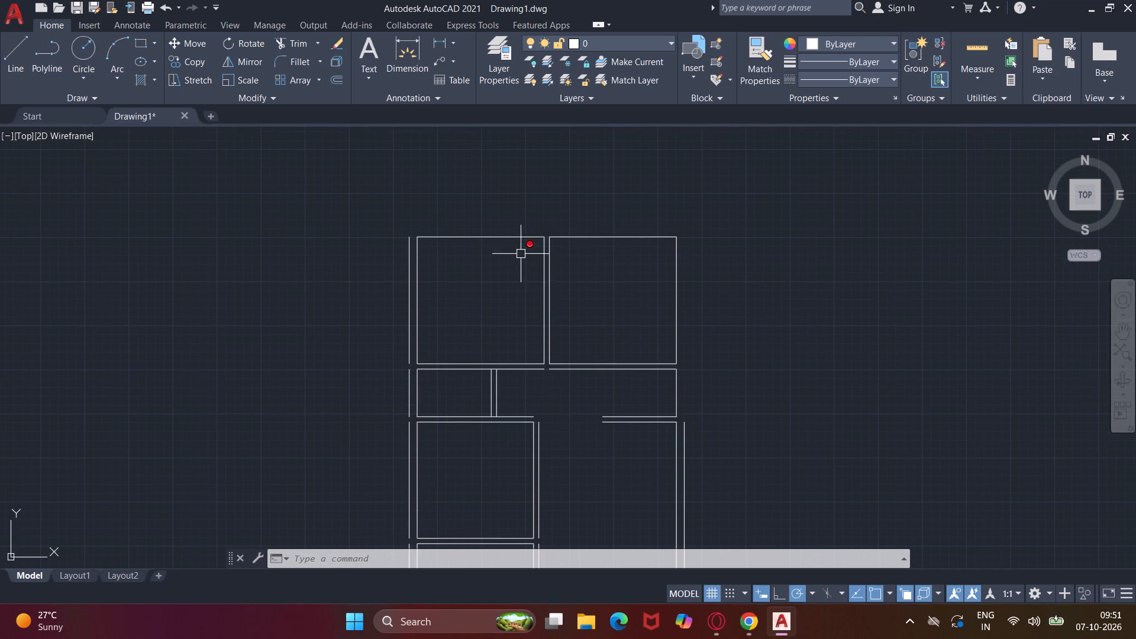
scroll(717, 231, down, 1)
middle_drag(717, 231, 721, 203)
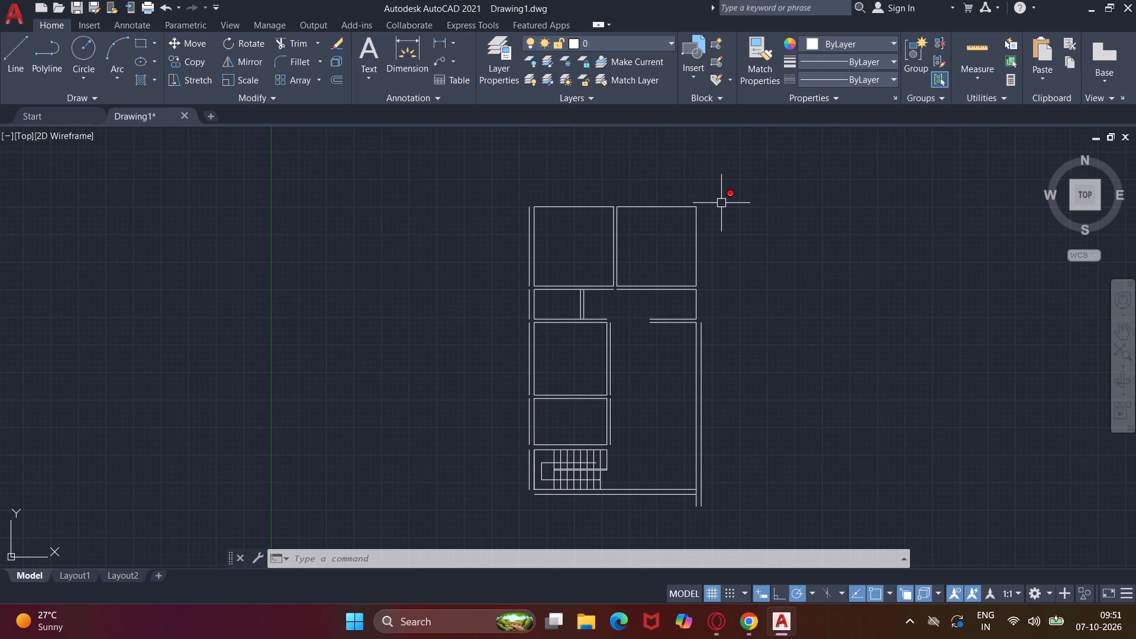
text(o)
key(space)
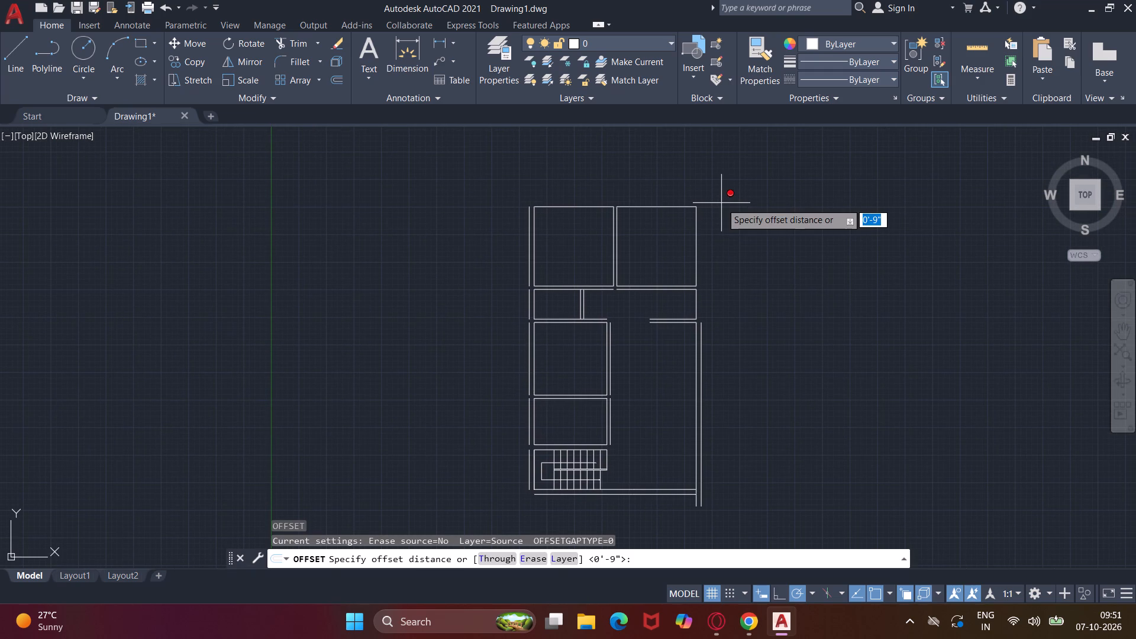
text(9")
key(Return)
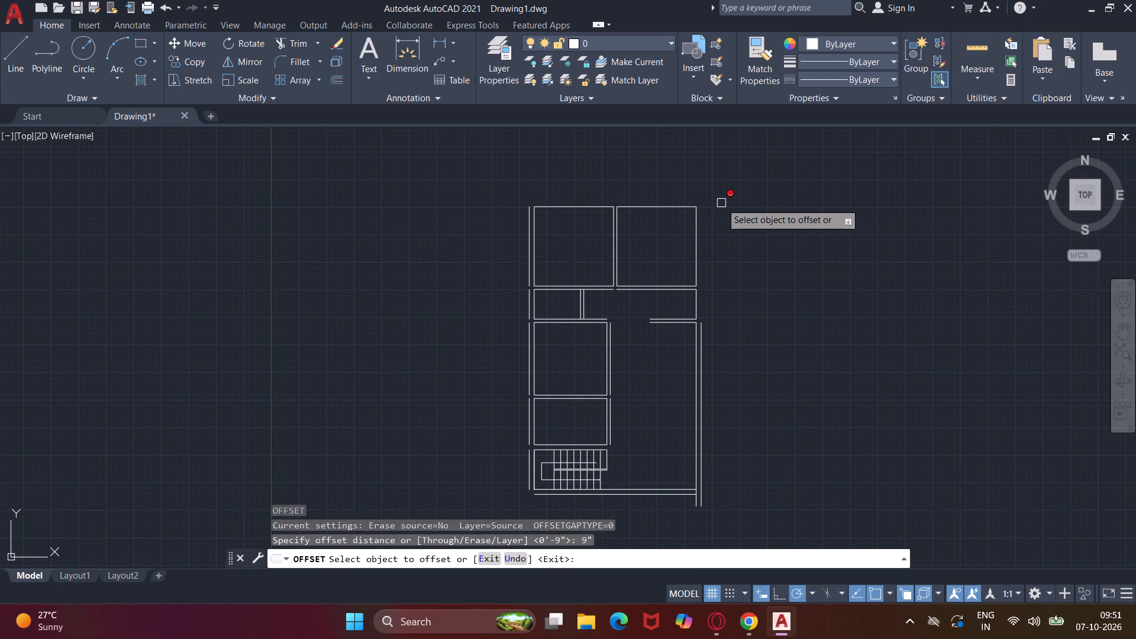
click(588, 204)
click(597, 191)
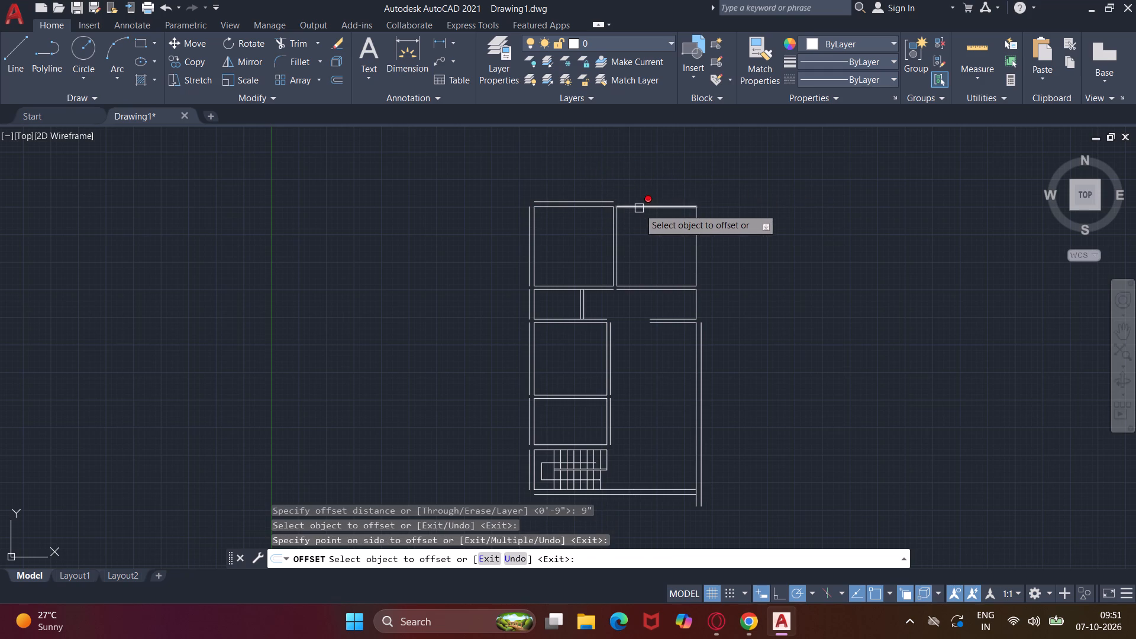
click(639, 208)
click(661, 186)
Offset the right wall lines of the upper right room and the passage below it 9" outward.
click(692, 240)
click(721, 254)
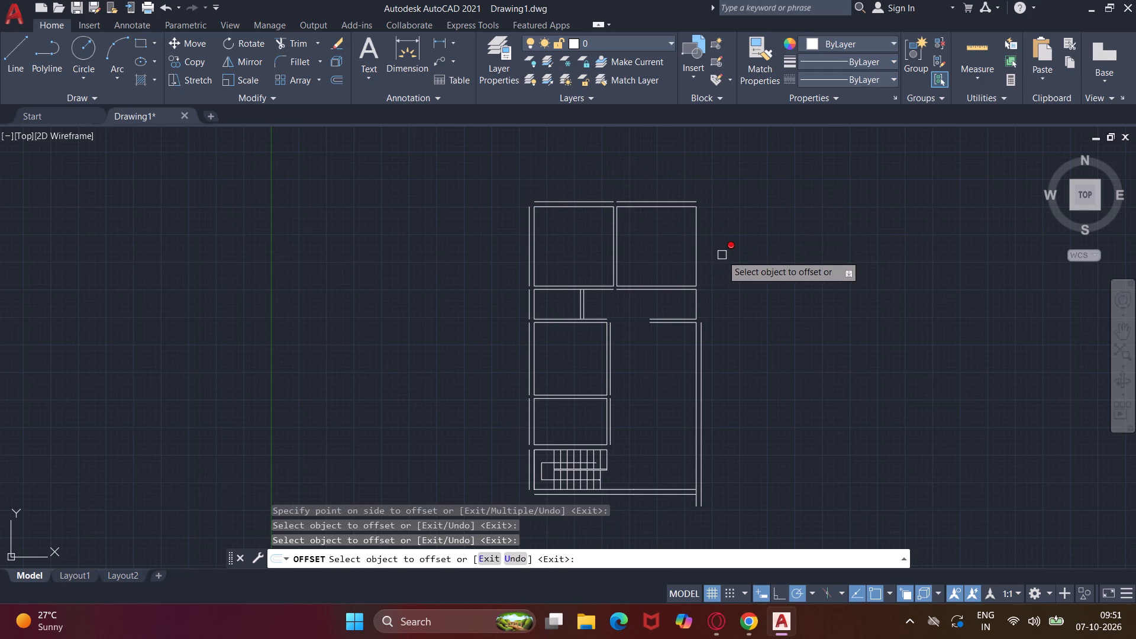
click(693, 244)
click(727, 251)
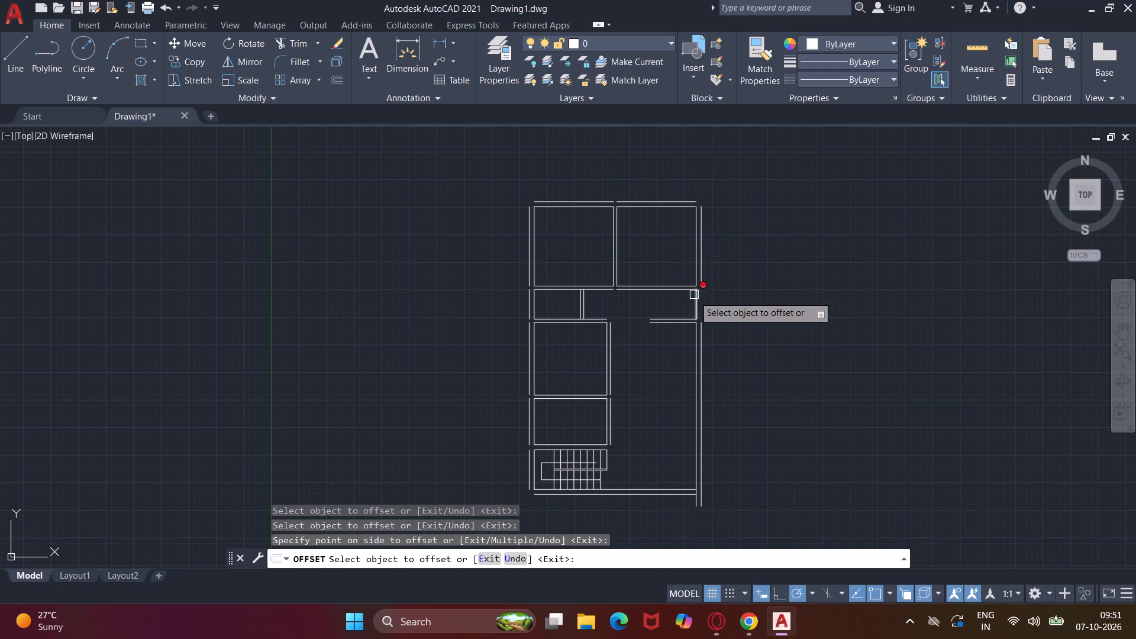
click(698, 305)
click(731, 305)
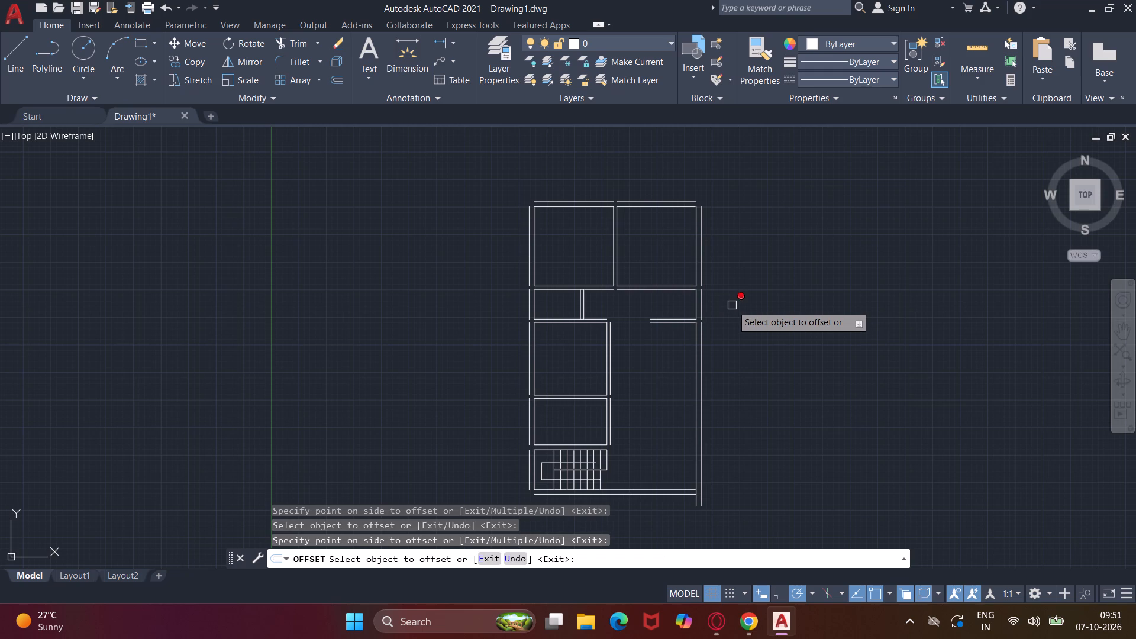
middle_drag(732, 305, 753, 203)
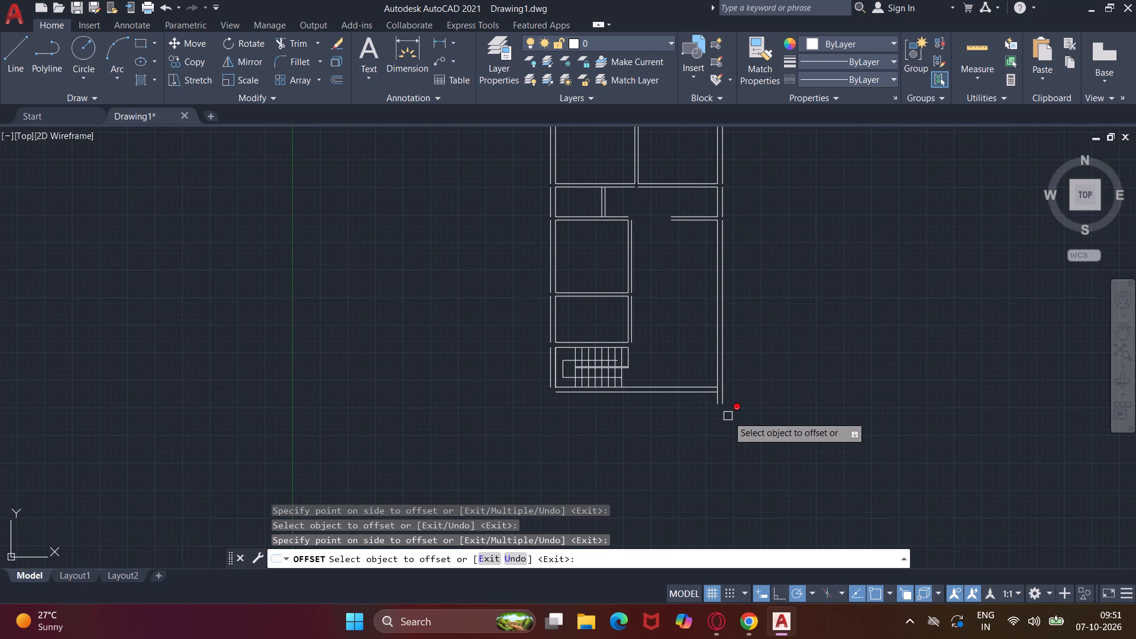
scroll(727, 417, up, 2)
key(Escape)
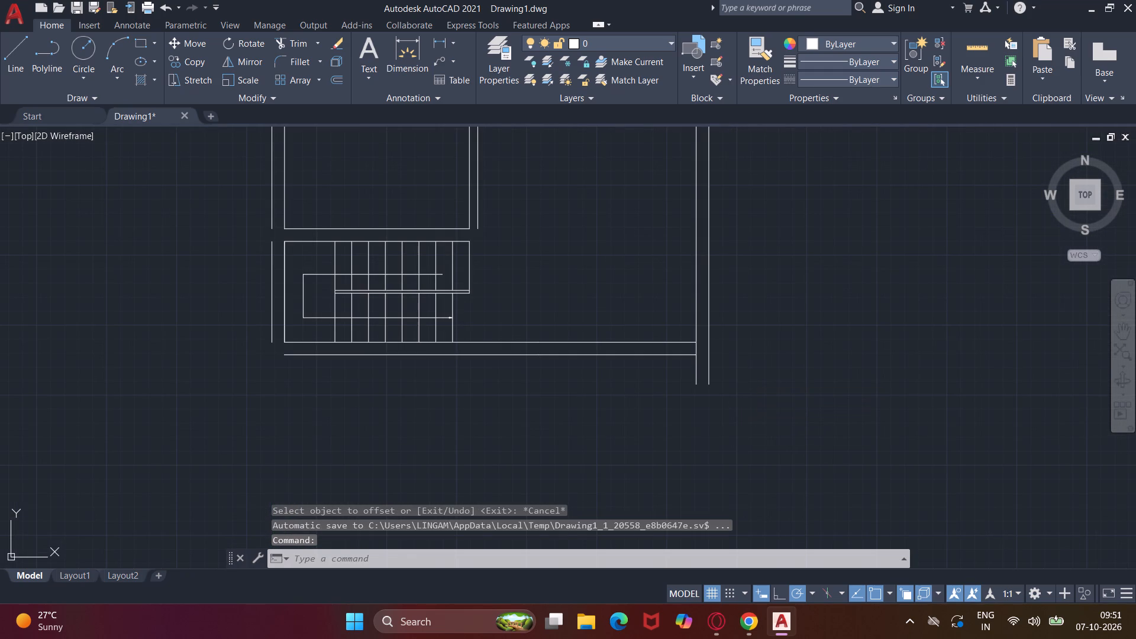
Extend the plan's lowest outer wall line to the right outer wall line, using Extend in Quick mode.
text(ex)
key(space)
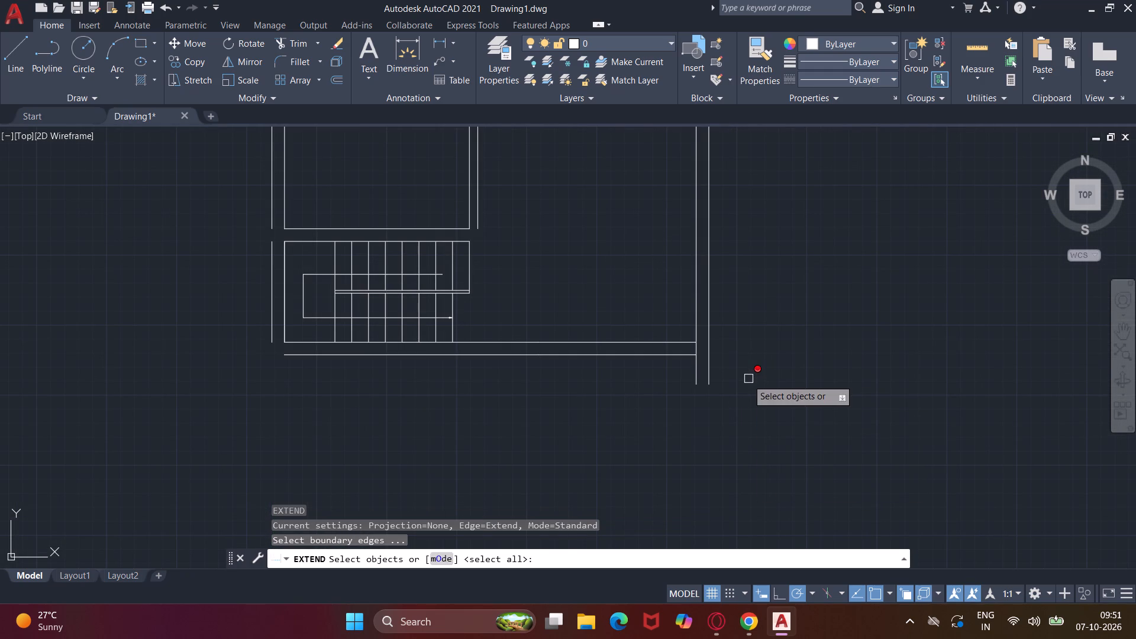
click(436, 559)
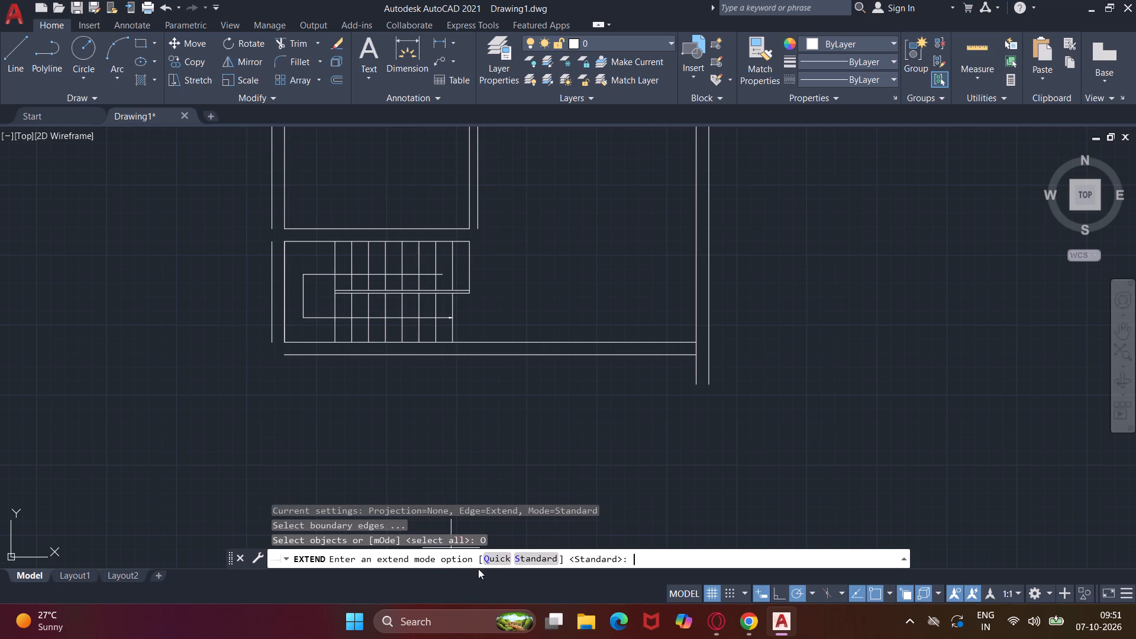
click(501, 557)
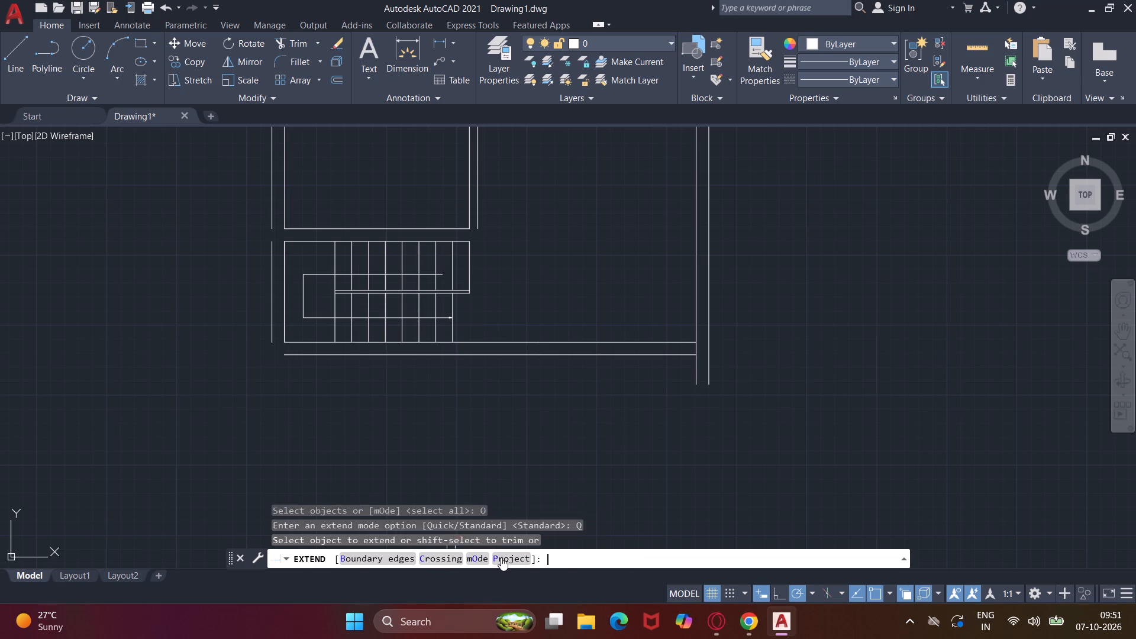
scroll(680, 364, up, 2)
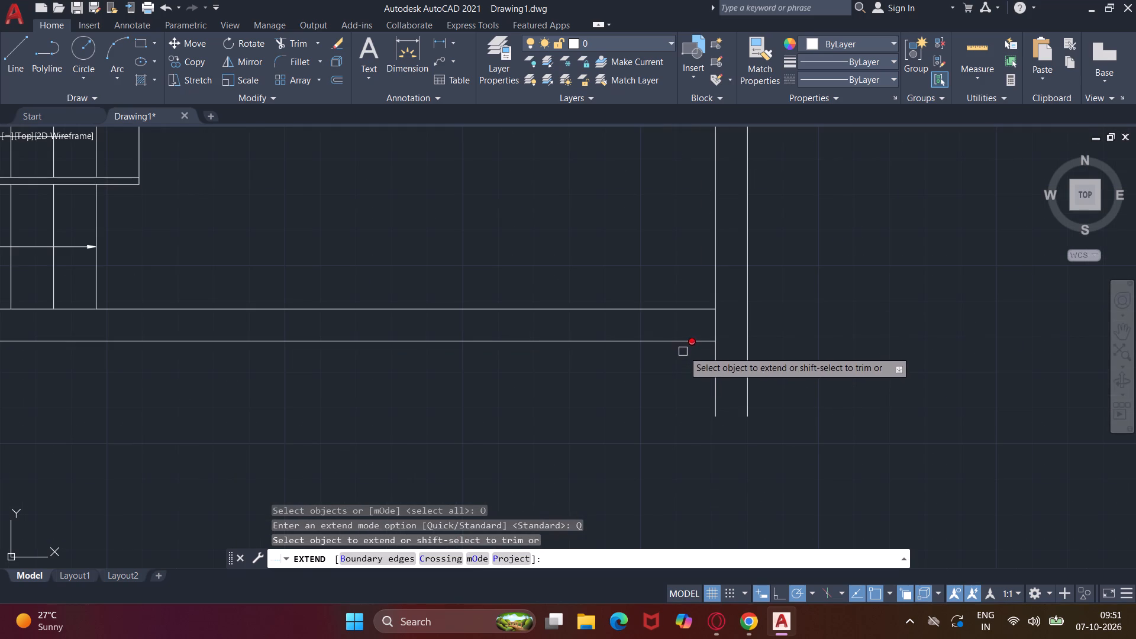
click(696, 342)
scroll(686, 341, down, 3)
middle_drag(779, 313, 736, 437)
key(Escape)
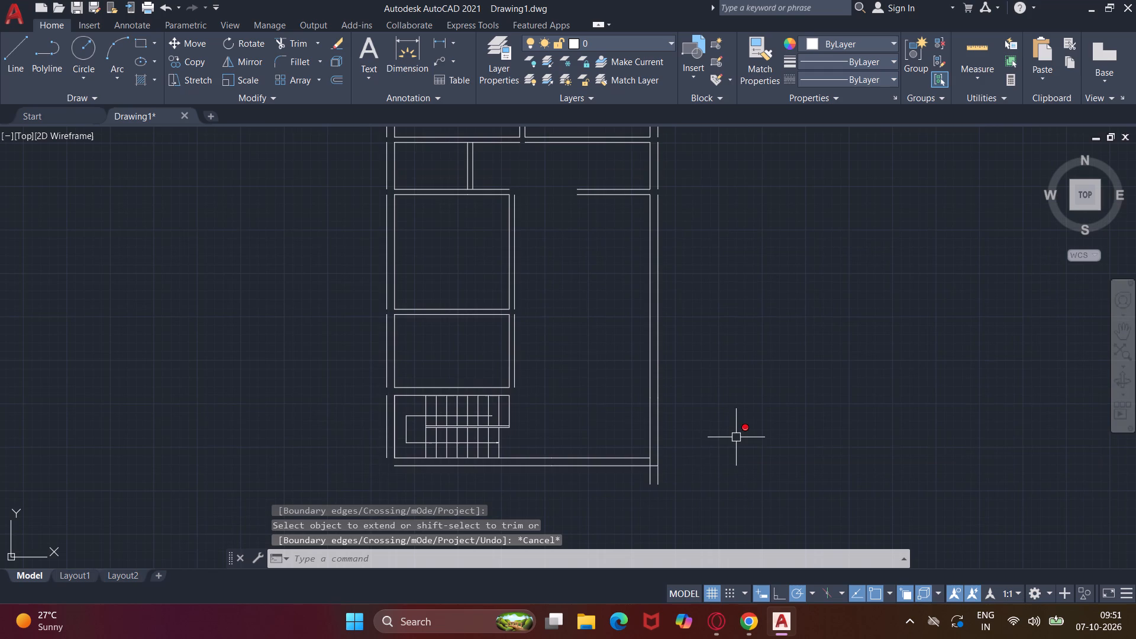
Close the outer wall corner beside the staircase, joining the left and bottom outer lines with Fillet in Trim mode.
scroll(385, 451, up, 3)
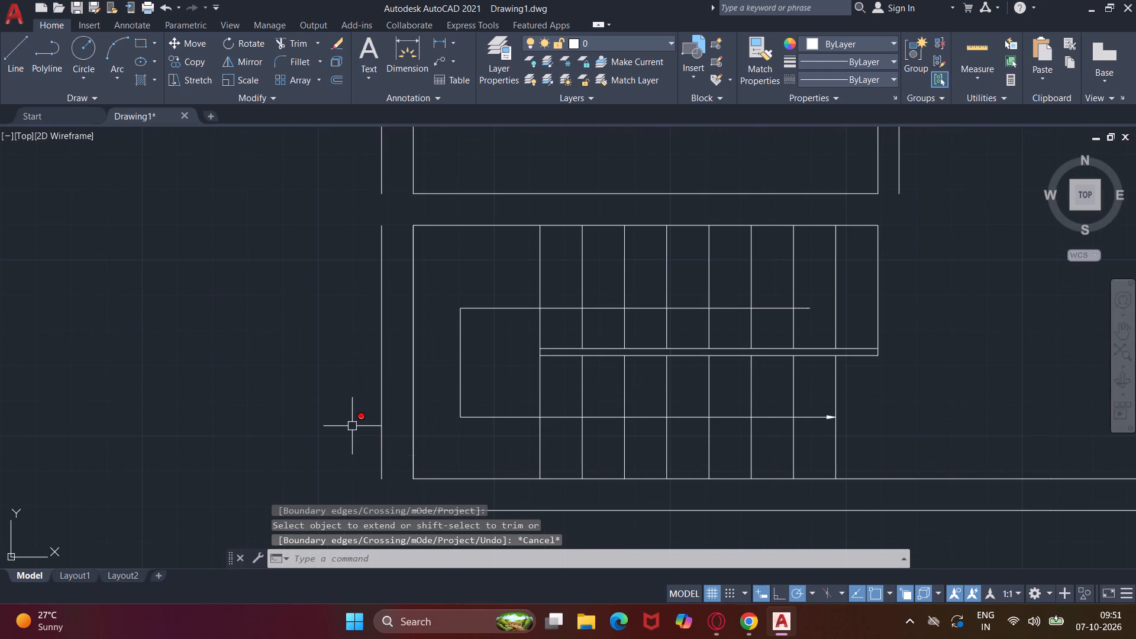
text(f)
key(space)
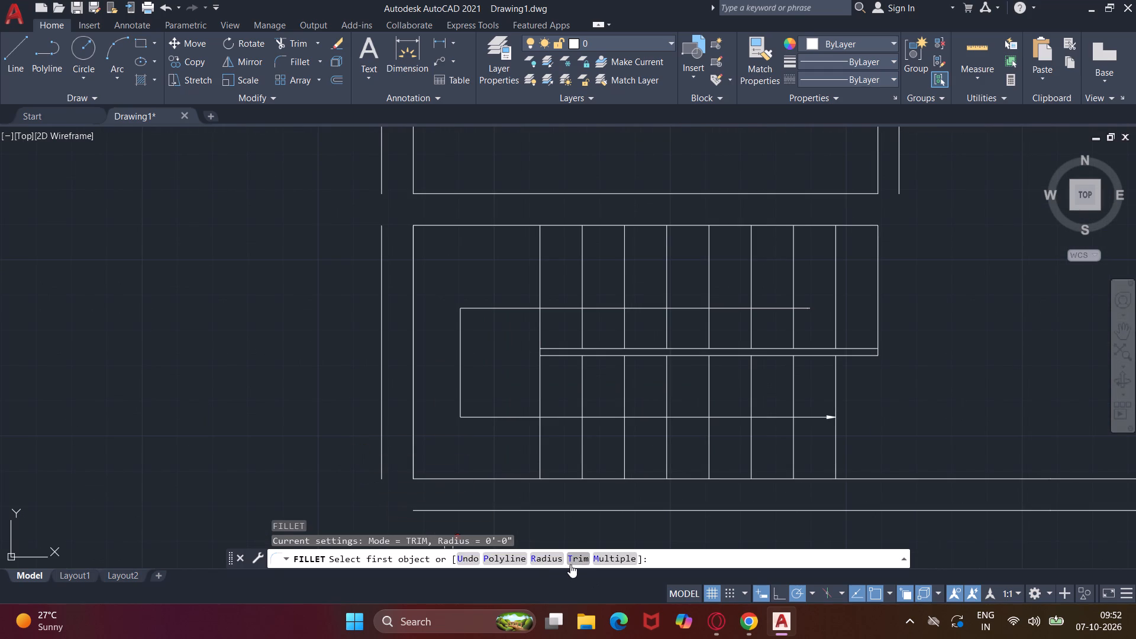
click(573, 563)
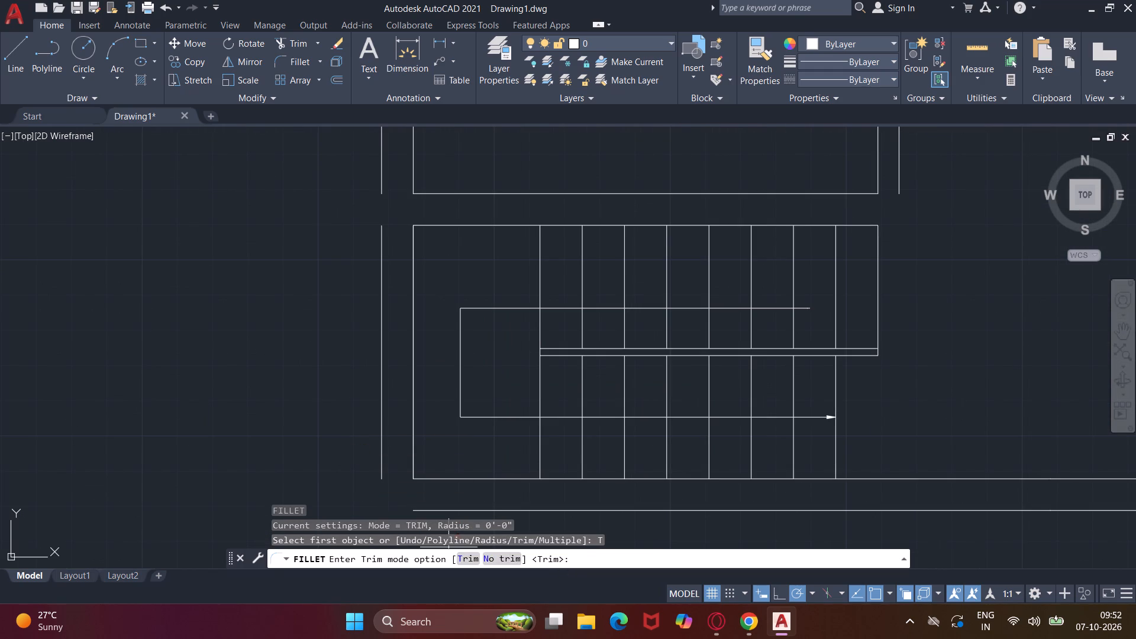
click(477, 557)
middle_drag(366, 438, 368, 433)
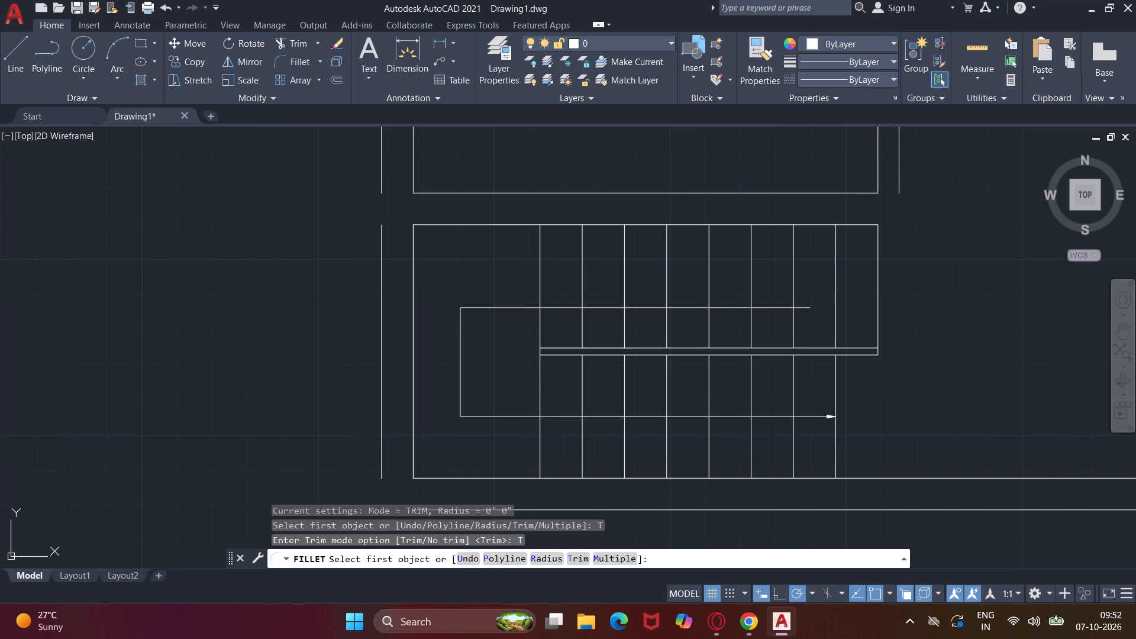
middle_drag(368, 433, 396, 305)
click(409, 333)
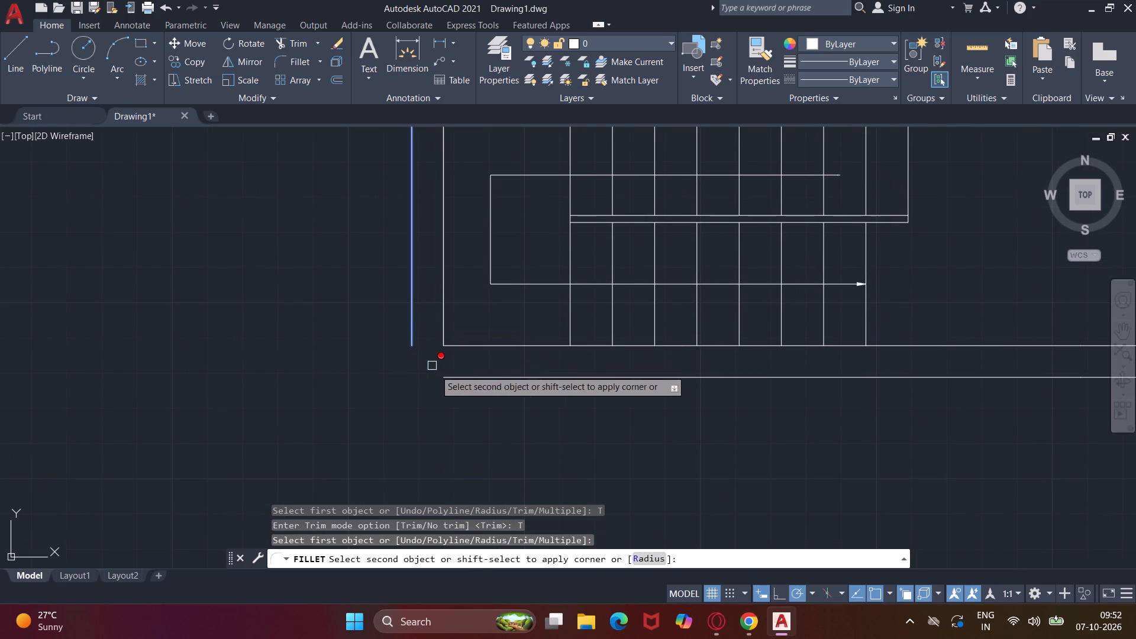
click(456, 378)
Fillet the left and top outer wall lines into a closed corner at the upper left room.
scroll(341, 346, down, 1)
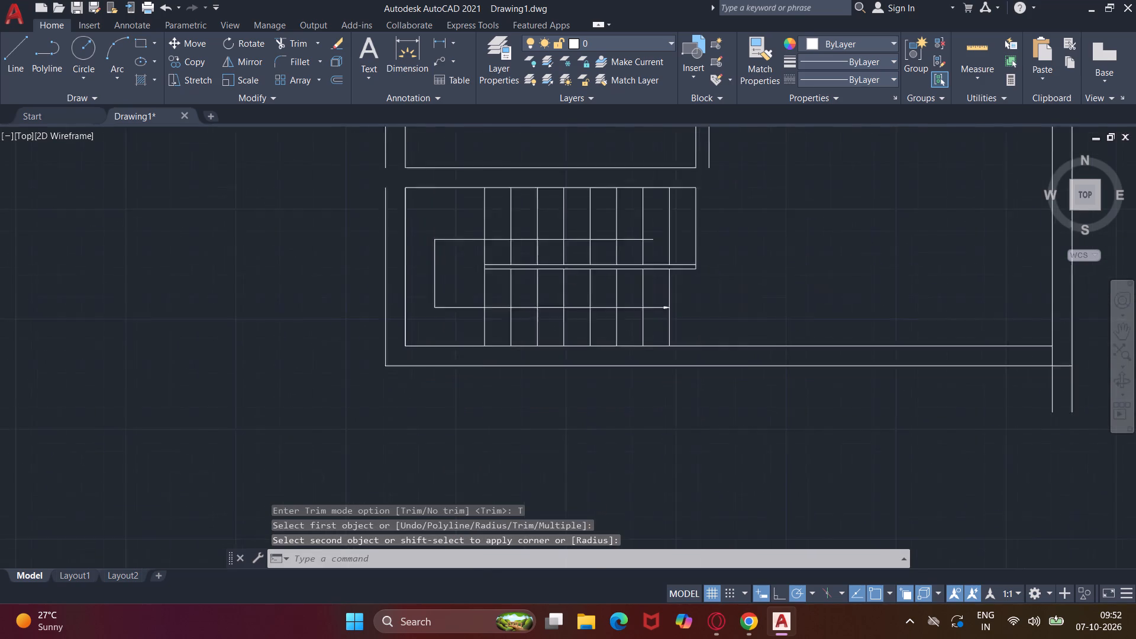
scroll(341, 346, down, 2)
middle_drag(340, 346, 288, 552)
middle_drag(312, 222, 280, 414)
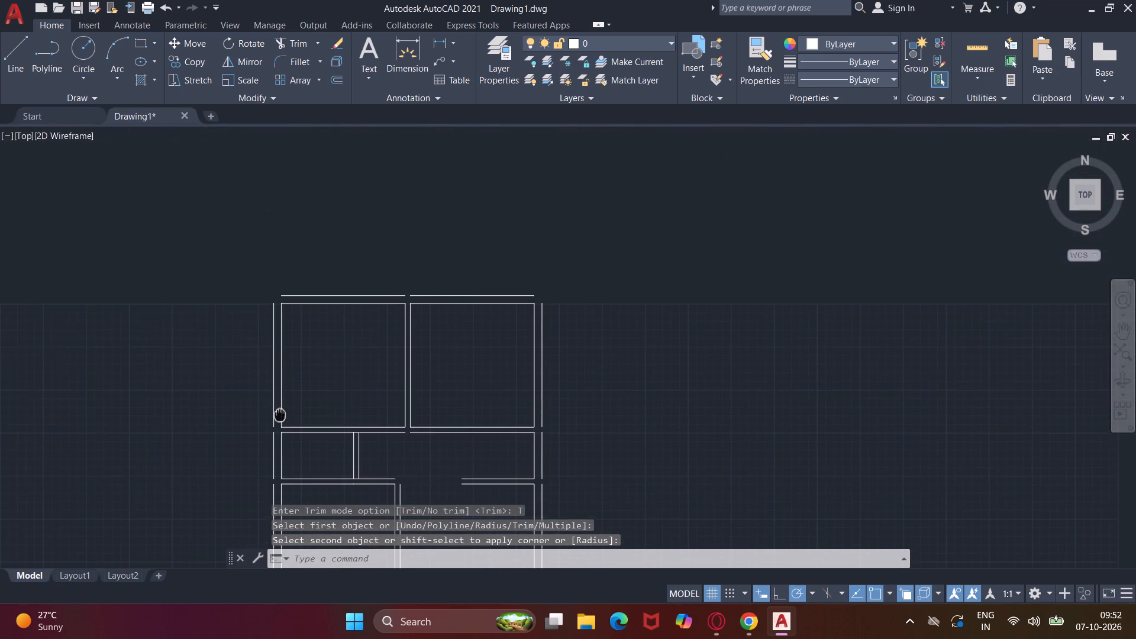
middle_drag(280, 414, 280, 414)
scroll(267, 296, up, 4)
click(296, 368)
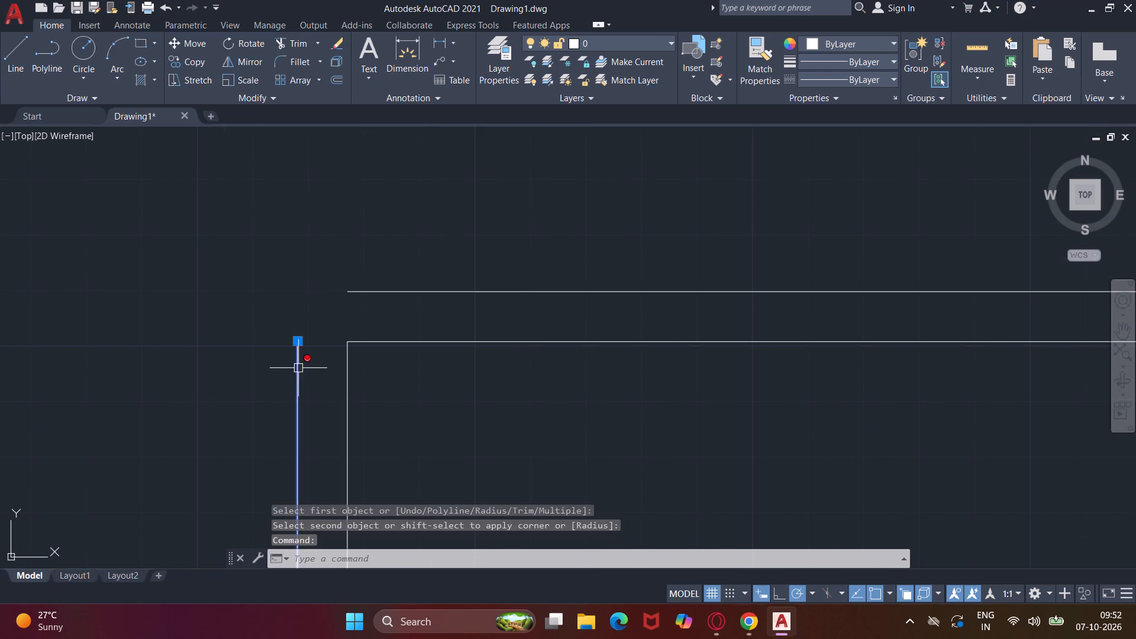
key(Escape)
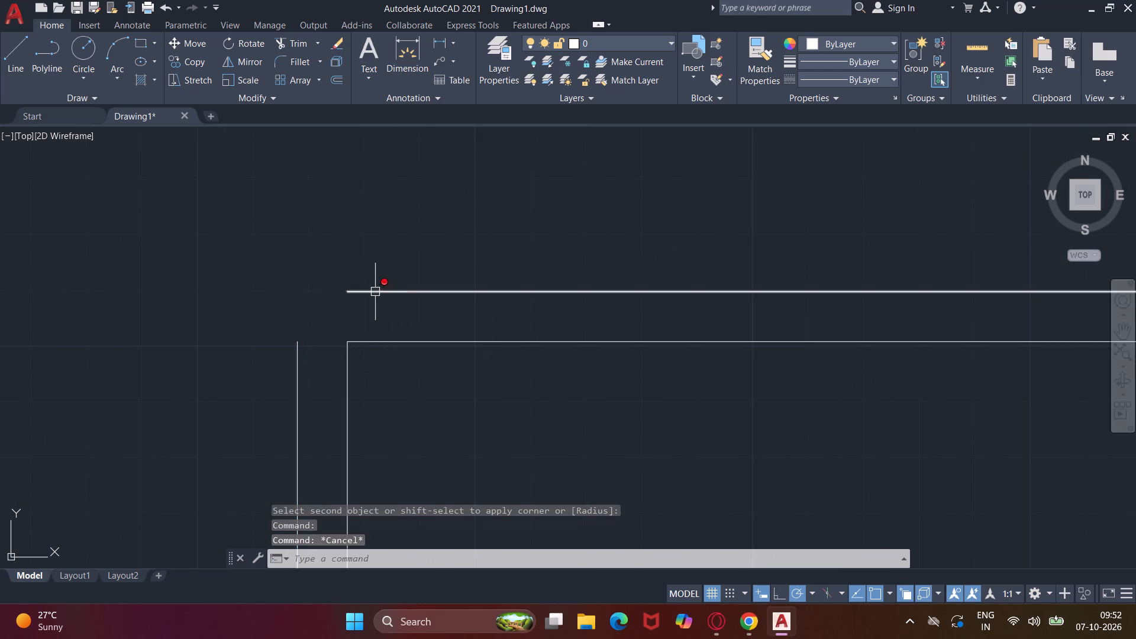
key(space)
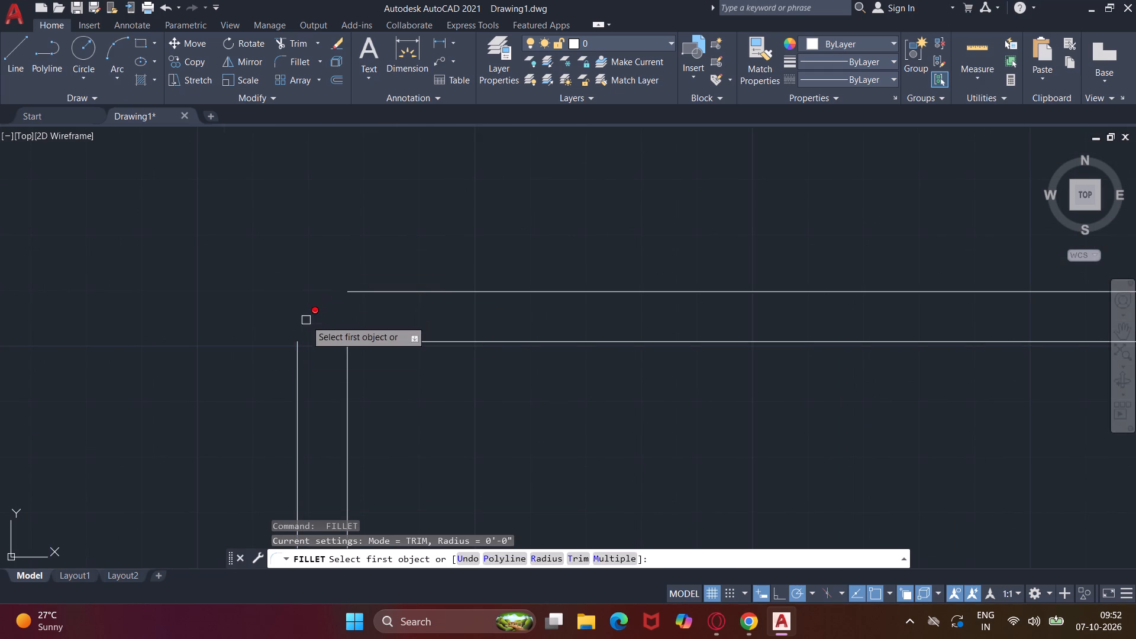
click(299, 367)
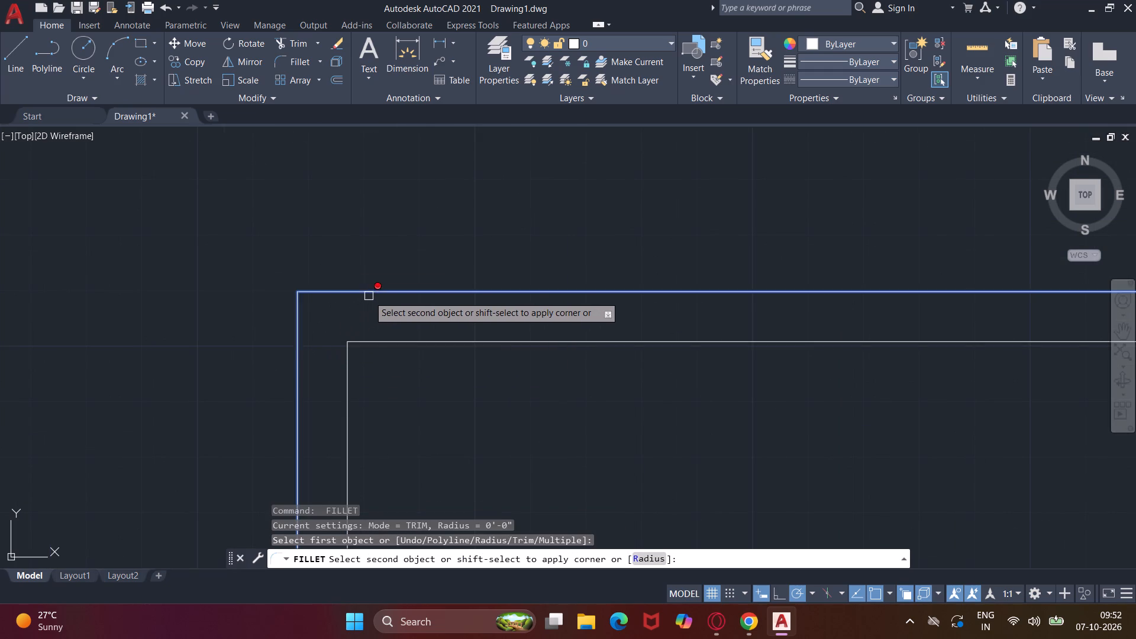
click(370, 295)
Fillet the top and right outer wall lines into a closed corner at the upper right room.
scroll(294, 271, down, 2)
middle_drag(770, 246, 728, 238)
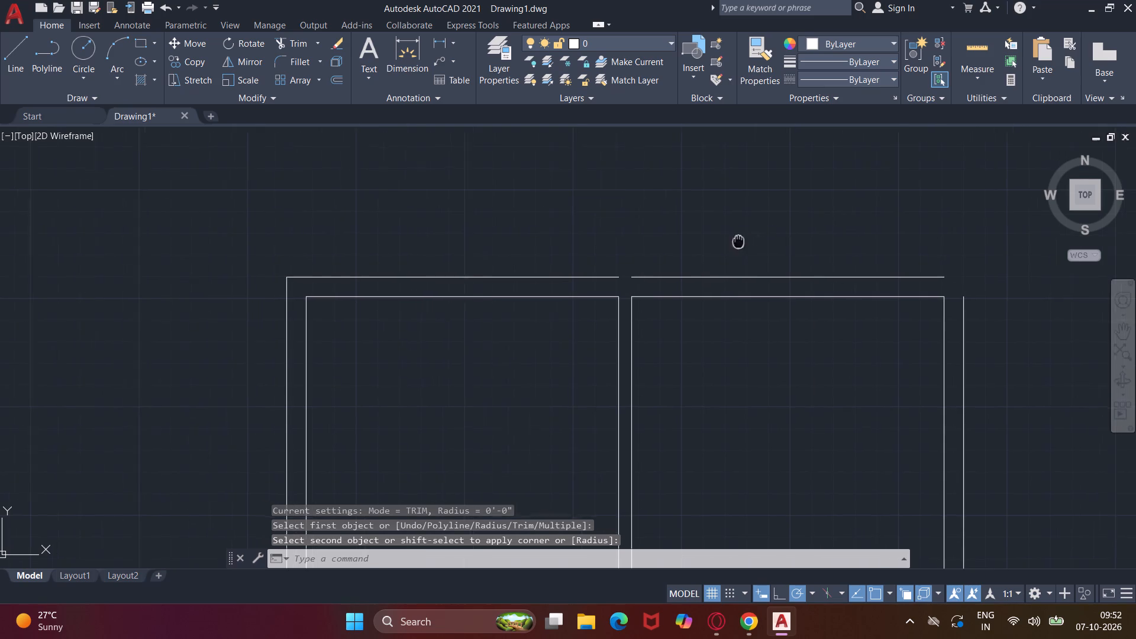
middle_drag(728, 238, 505, 212)
key(space)
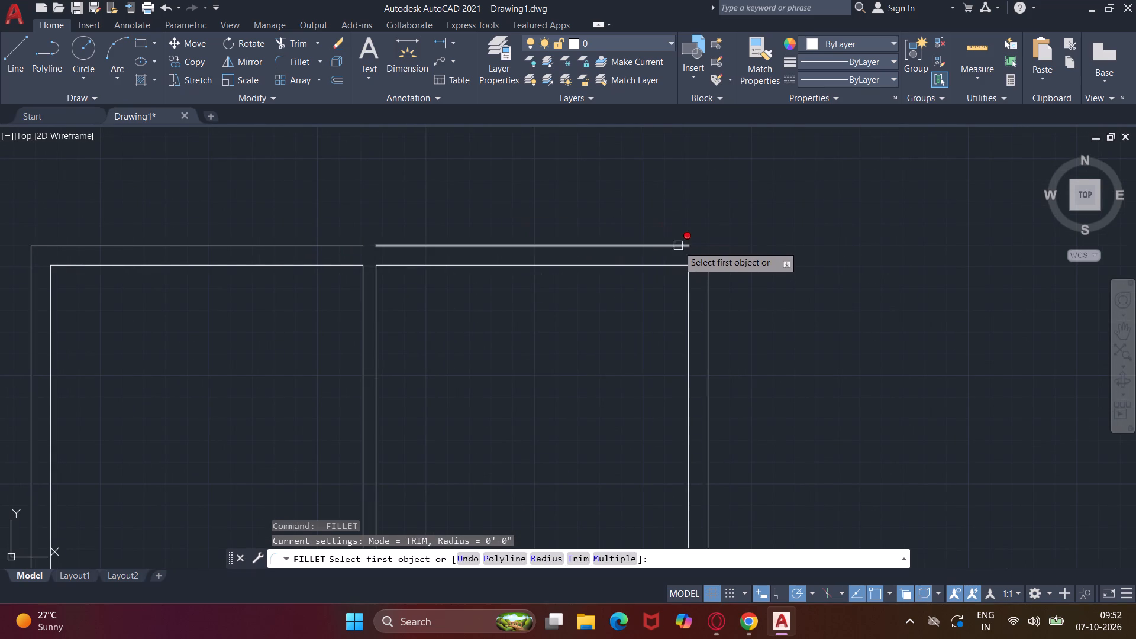
click(678, 246)
click(709, 279)
Fillet the passage's lower wall line with the right outer line of the left room below it to close their corner.
scroll(677, 224, down, 1)
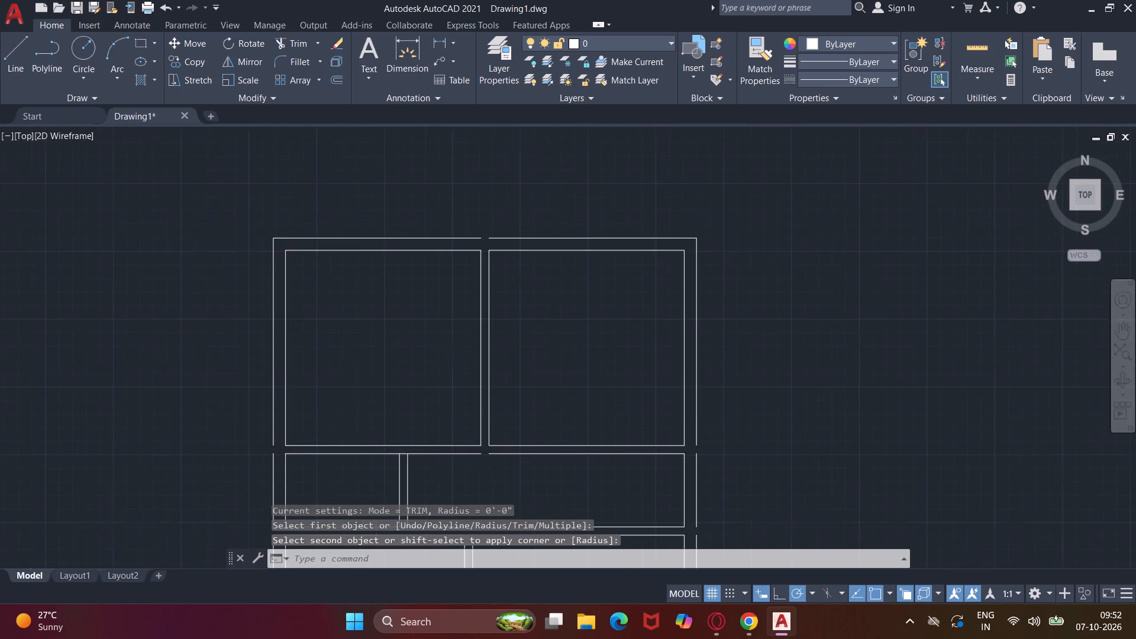
scroll(677, 224, down, 1)
middle_drag(678, 225, 679, 115)
scroll(674, 231, down, 2)
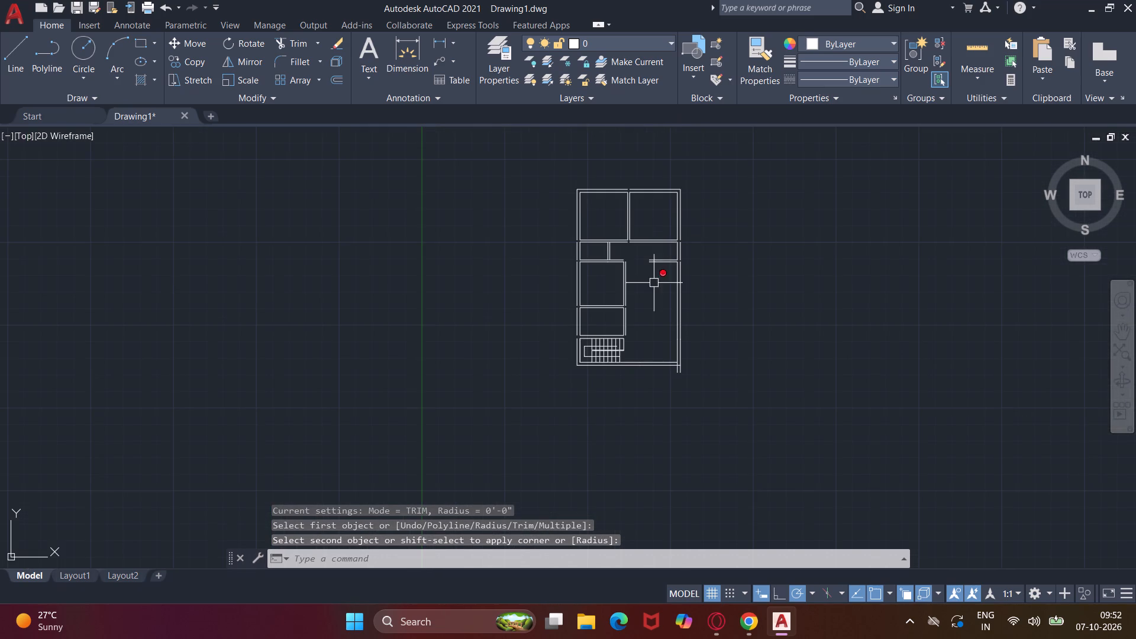
middle_drag(640, 301, 650, 386)
scroll(619, 330, up, 4)
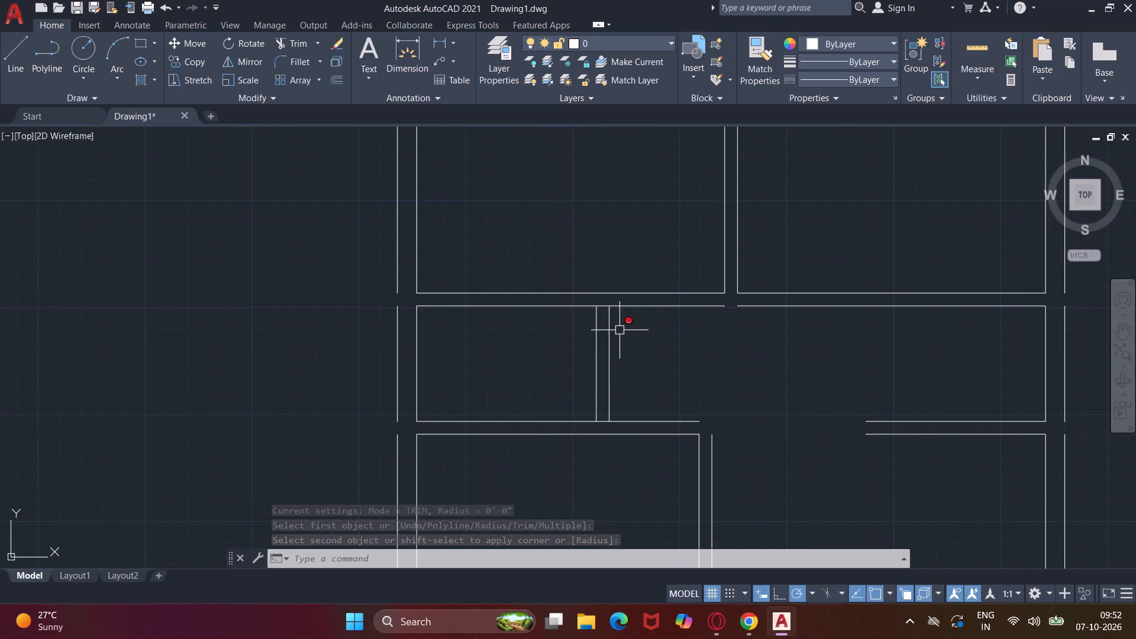
key(space)
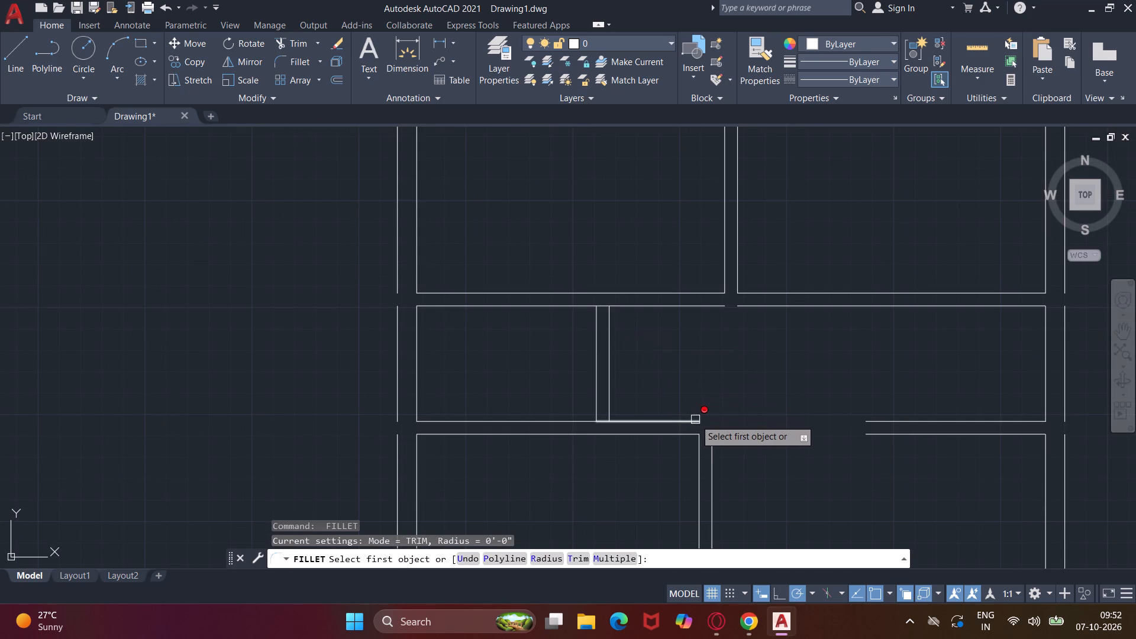
click(695, 419)
click(712, 440)
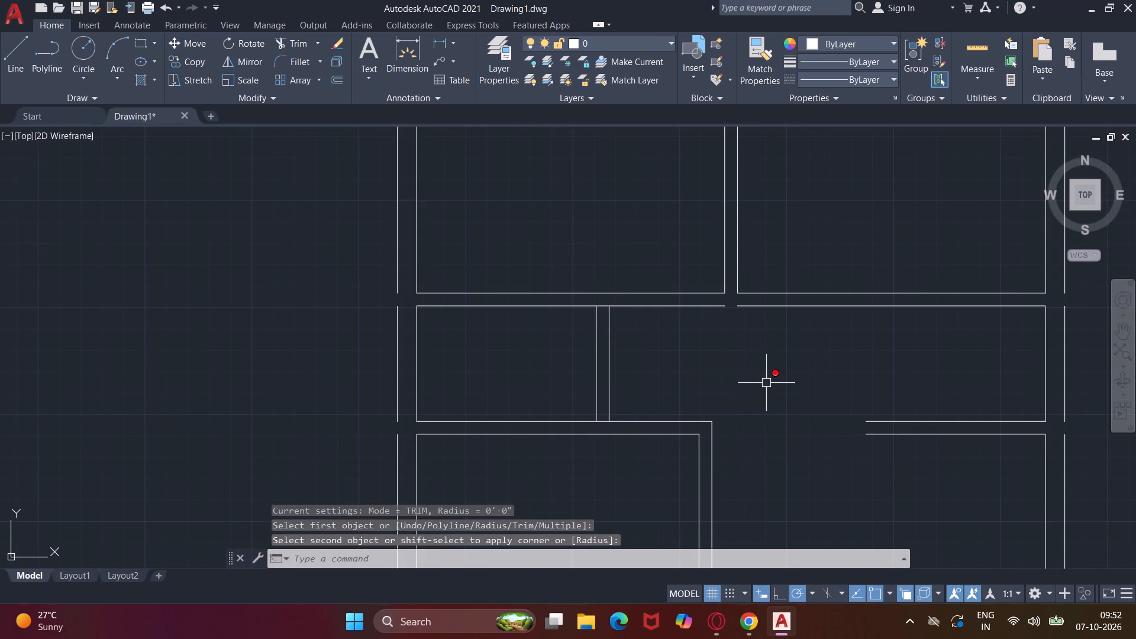
key(Escape)
Draw a vertical 4'-6" line across the passage from the left end of its lower right wall line to its upper wall line.
middle_drag(766, 383, 641, 309)
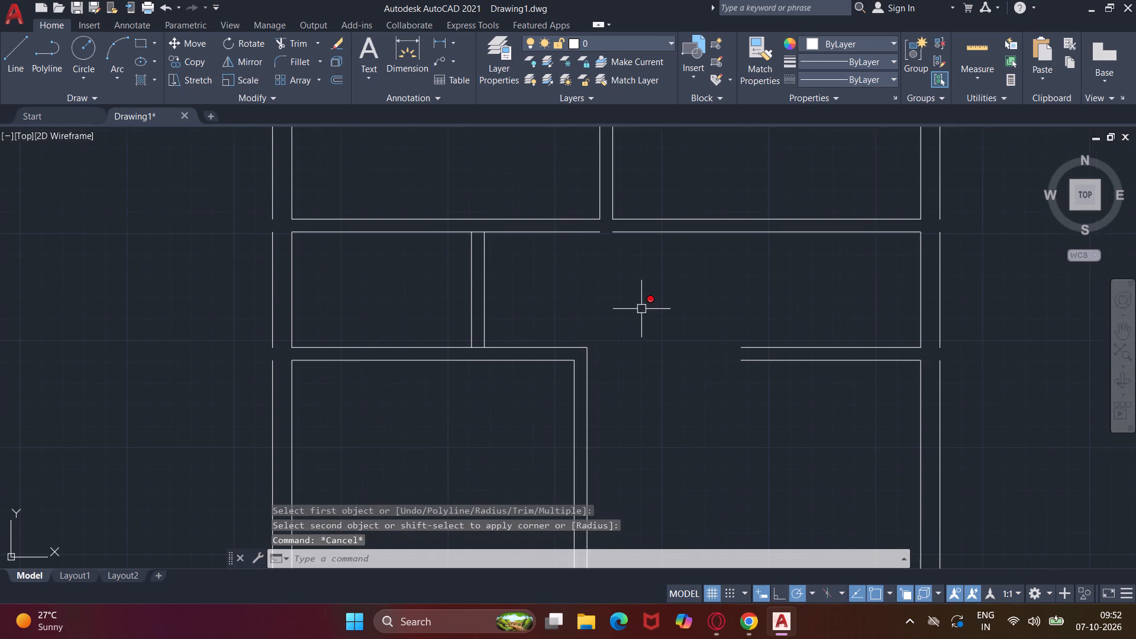
text(l)
key(space)
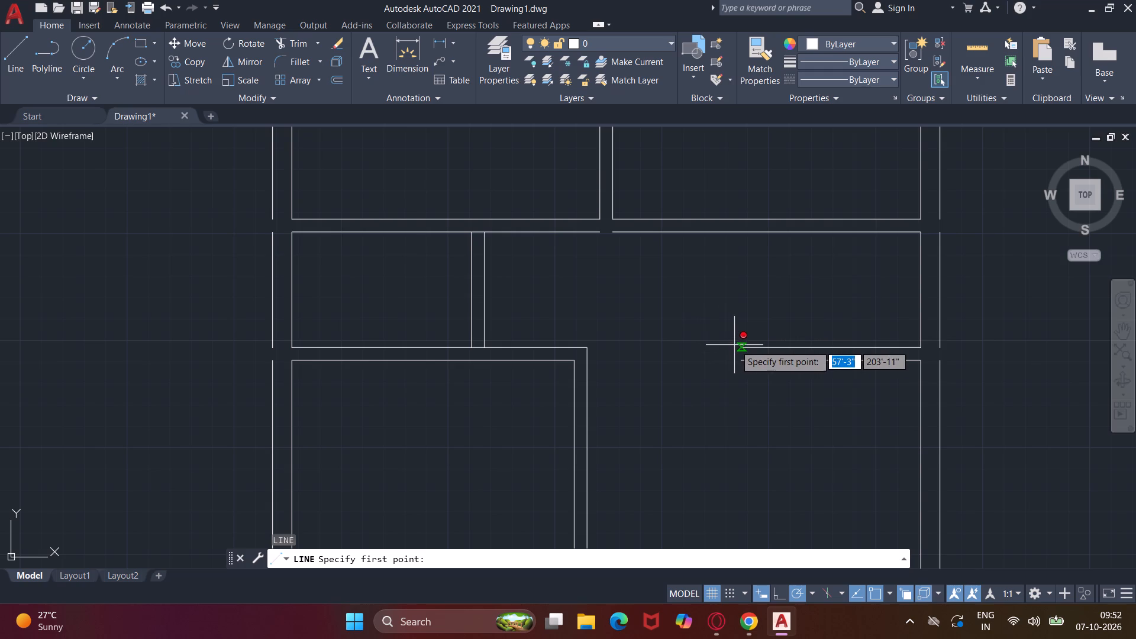
click(741, 347)
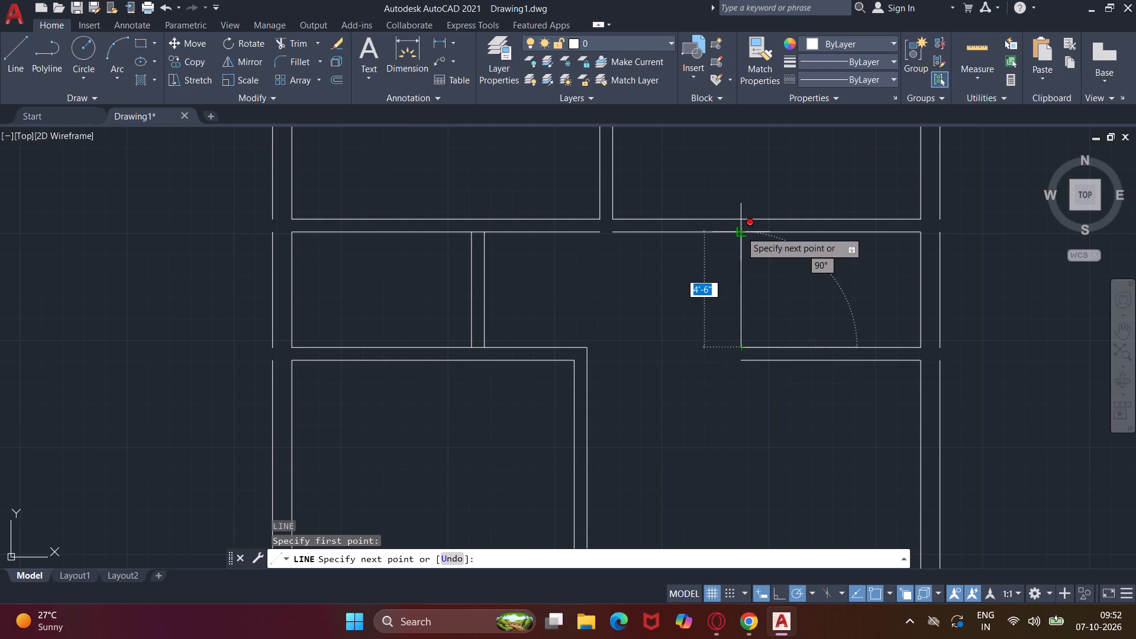
click(741, 231)
key(Escape)
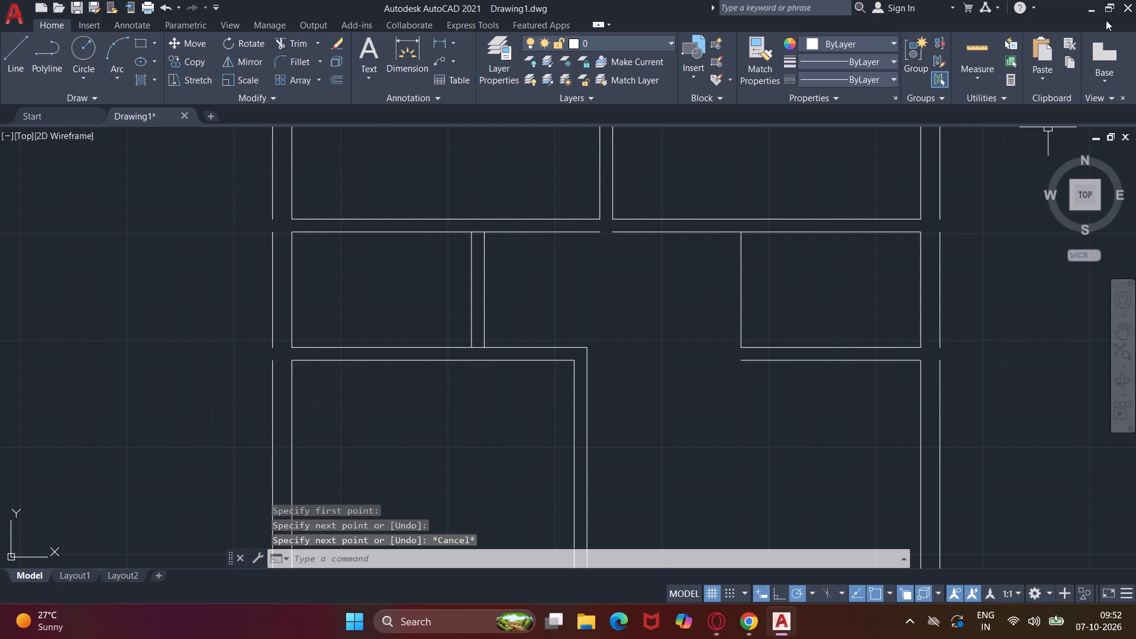
Minimise AutoCAD and launch the Fuji application from the desktop.
click(1090, 12)
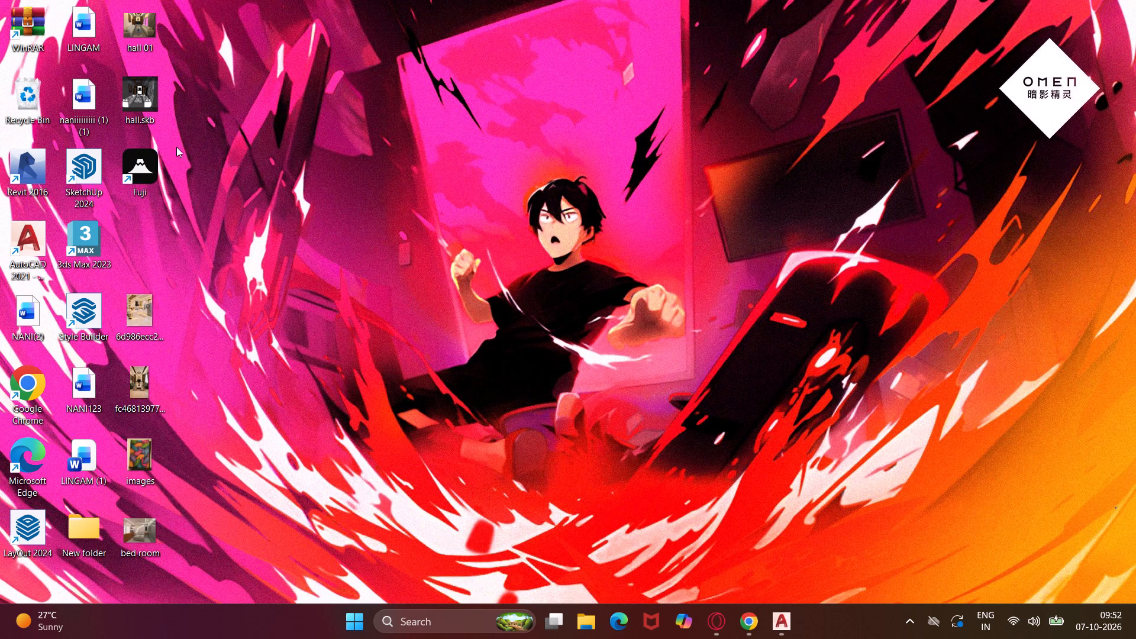
double_click(134, 163)
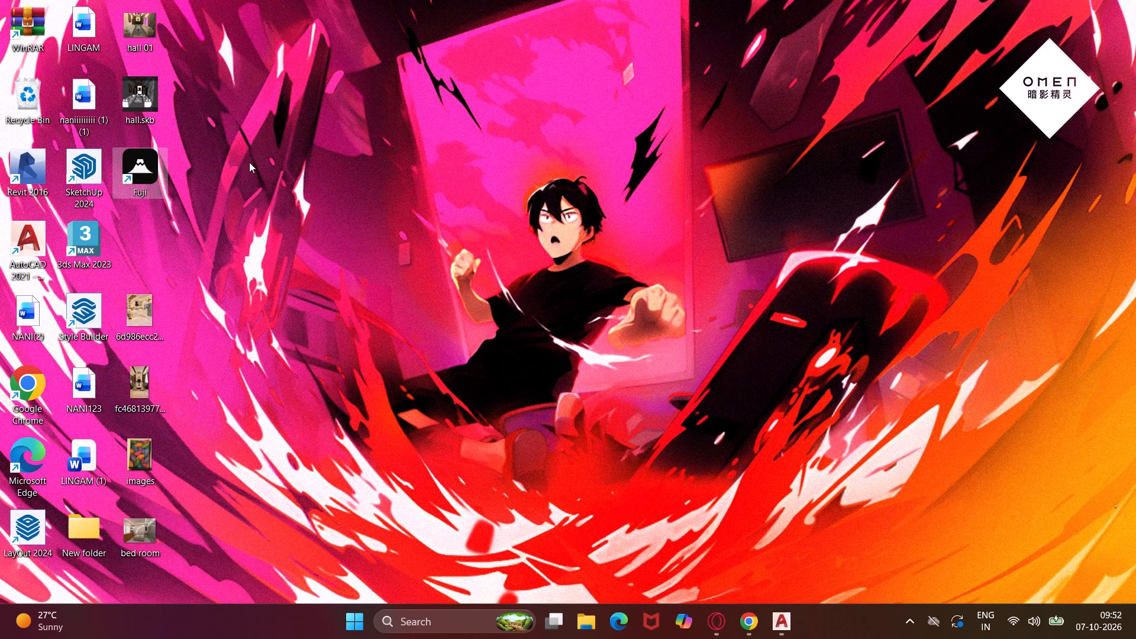
double_click(143, 168)
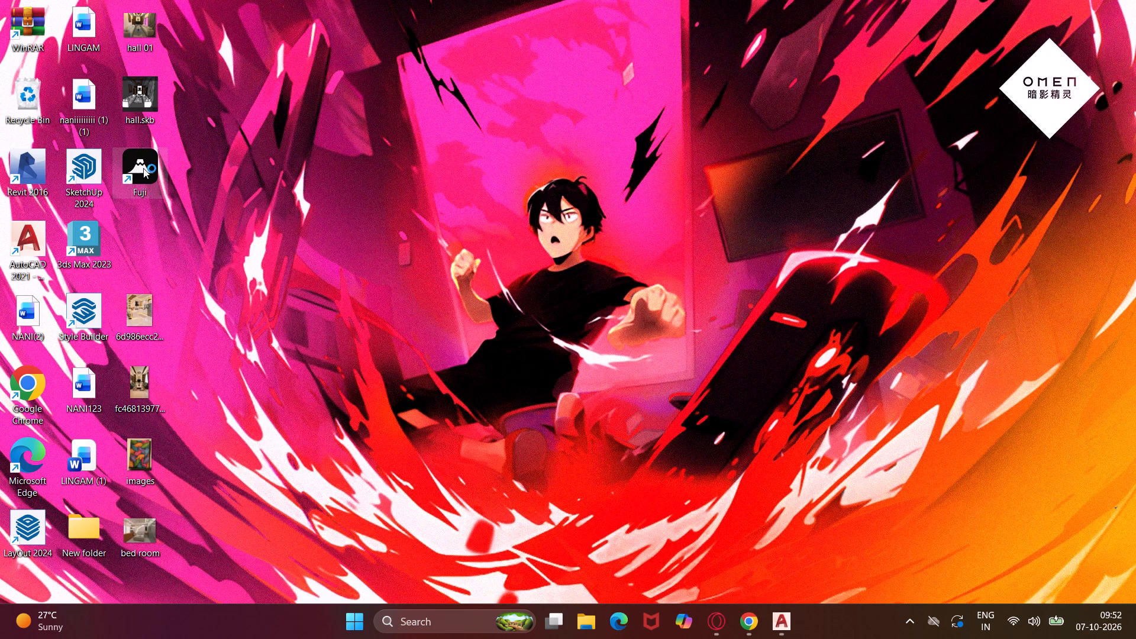
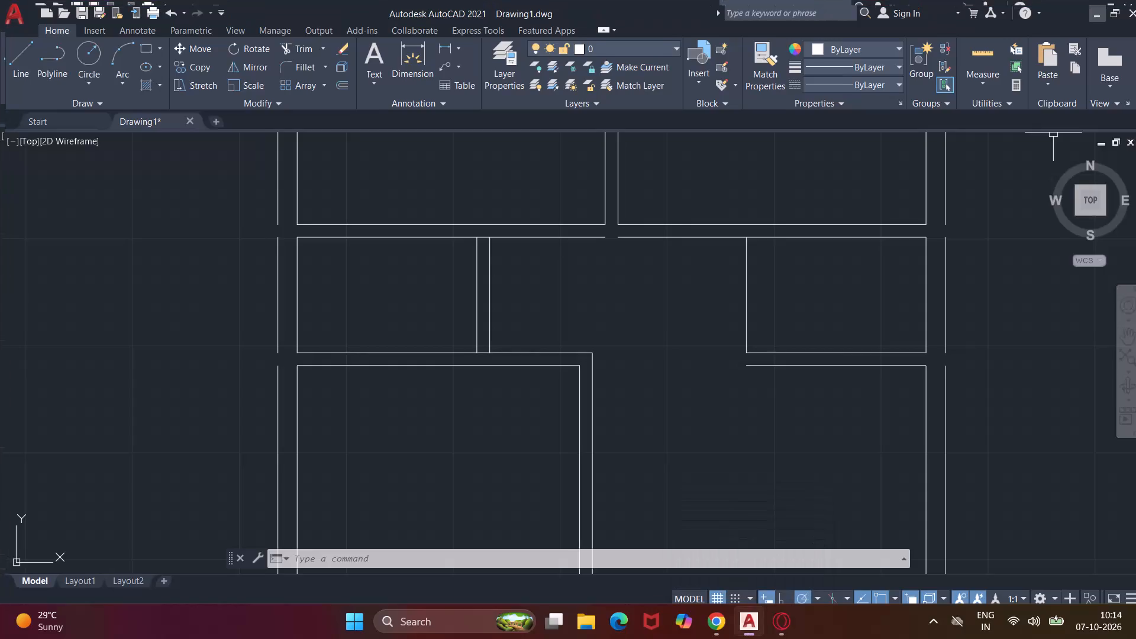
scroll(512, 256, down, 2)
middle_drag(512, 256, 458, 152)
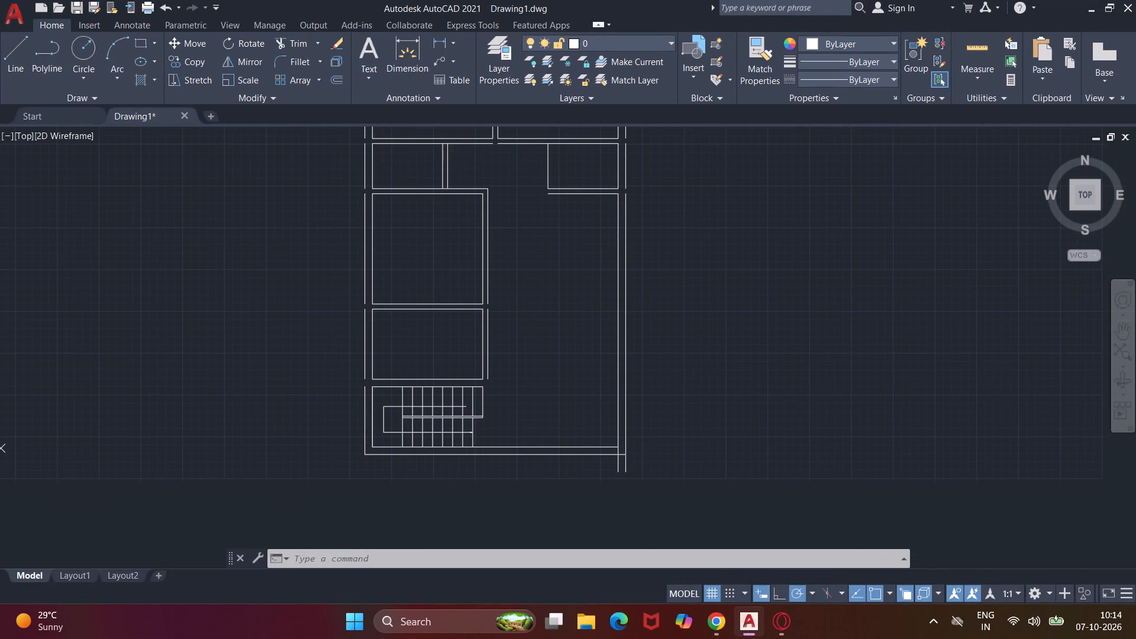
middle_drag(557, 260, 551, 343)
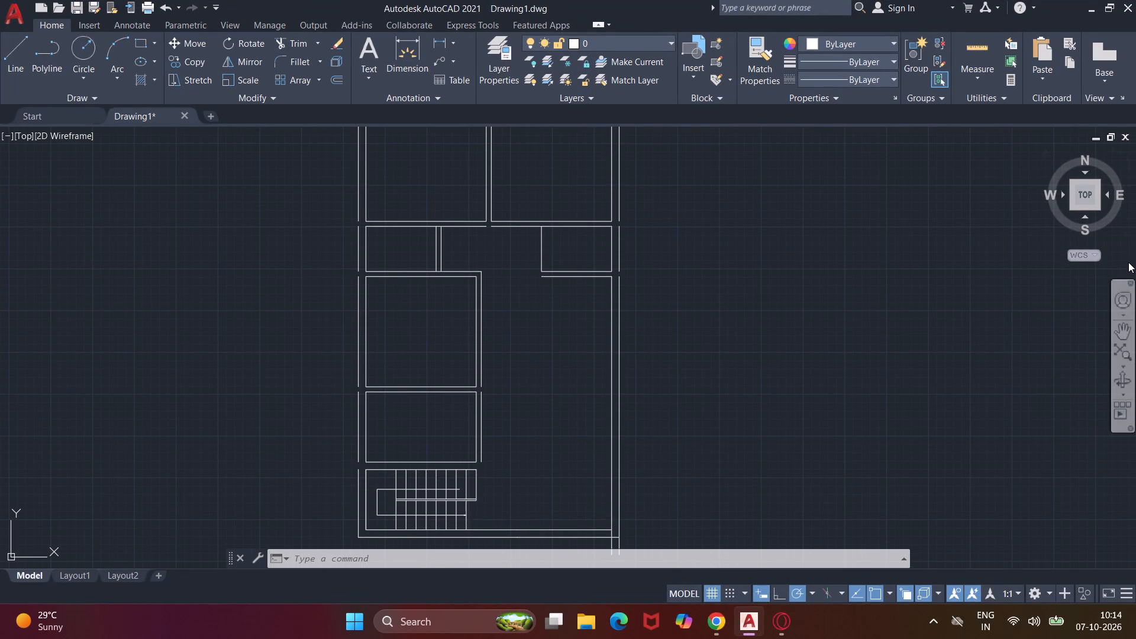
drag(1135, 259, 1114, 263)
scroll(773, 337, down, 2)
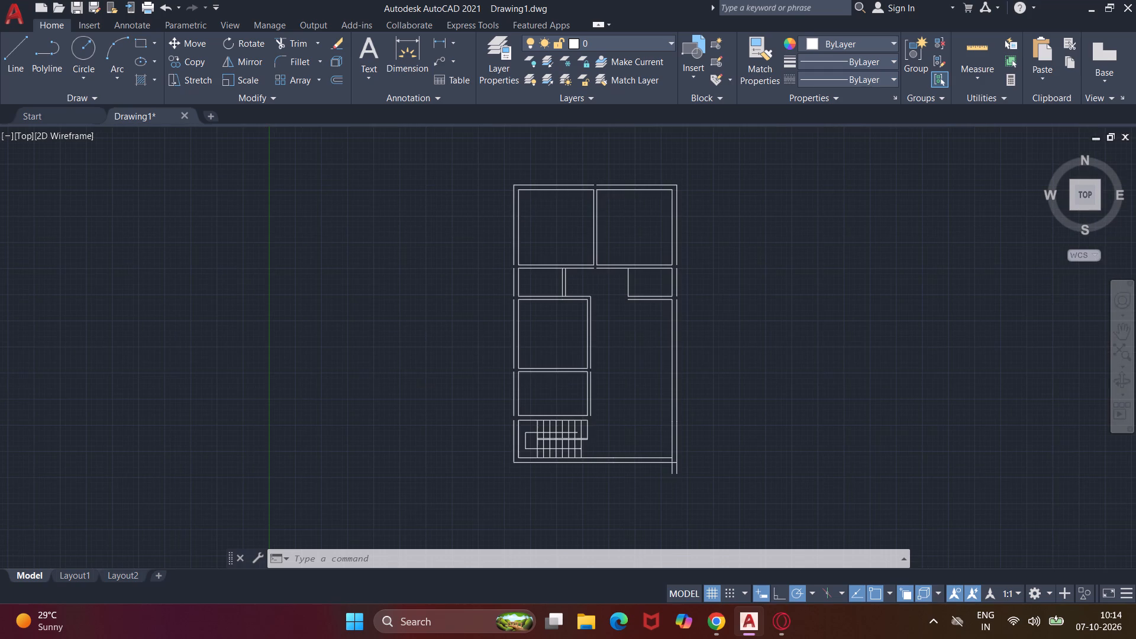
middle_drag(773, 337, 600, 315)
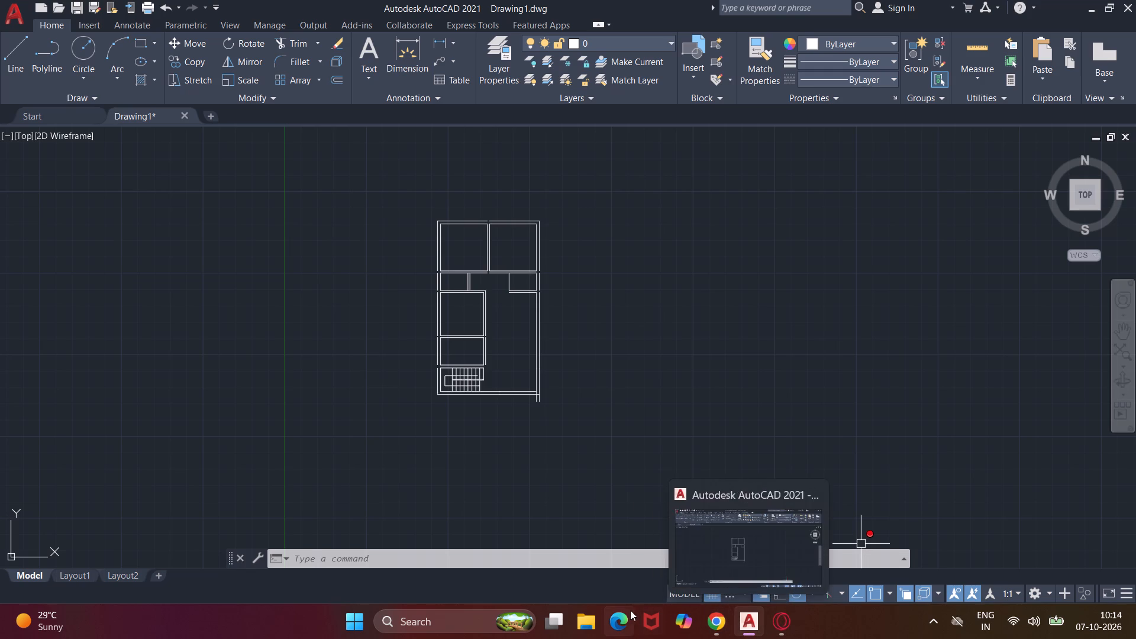
Open the 25' x 42' house plan image from the Downloads folder in Photos and close the File Explorer window.
click(587, 618)
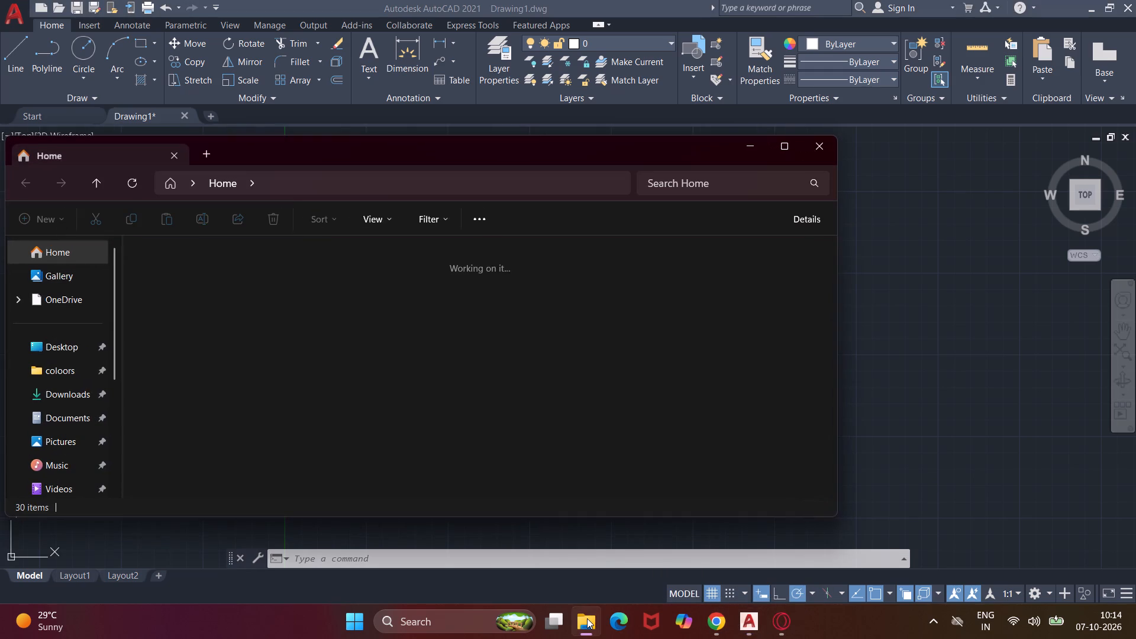
click(74, 395)
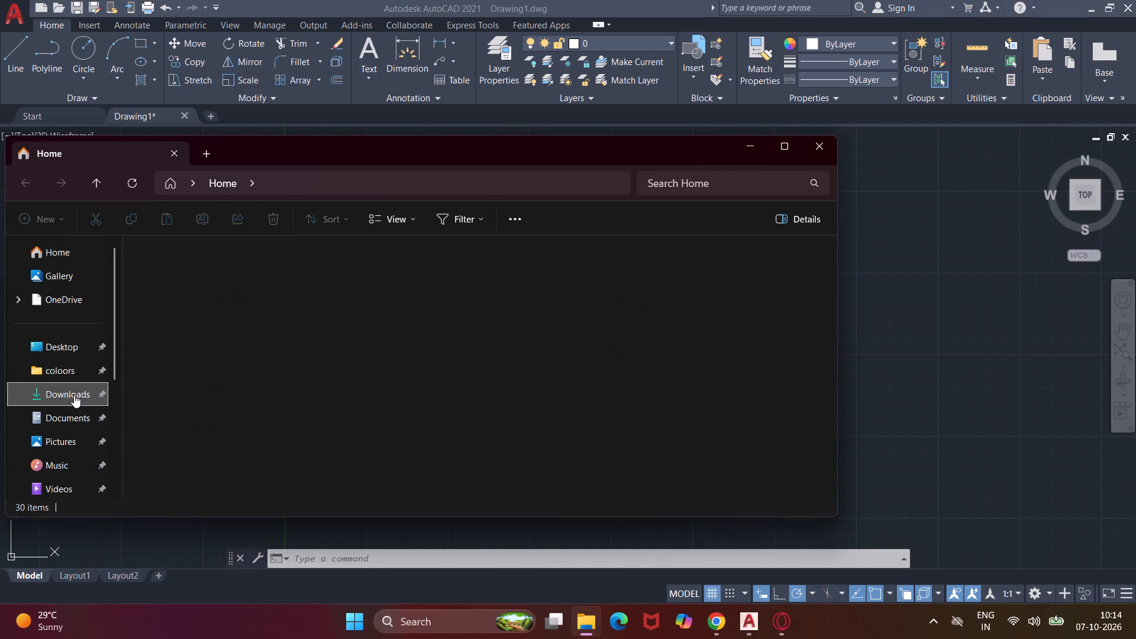
click(180, 309)
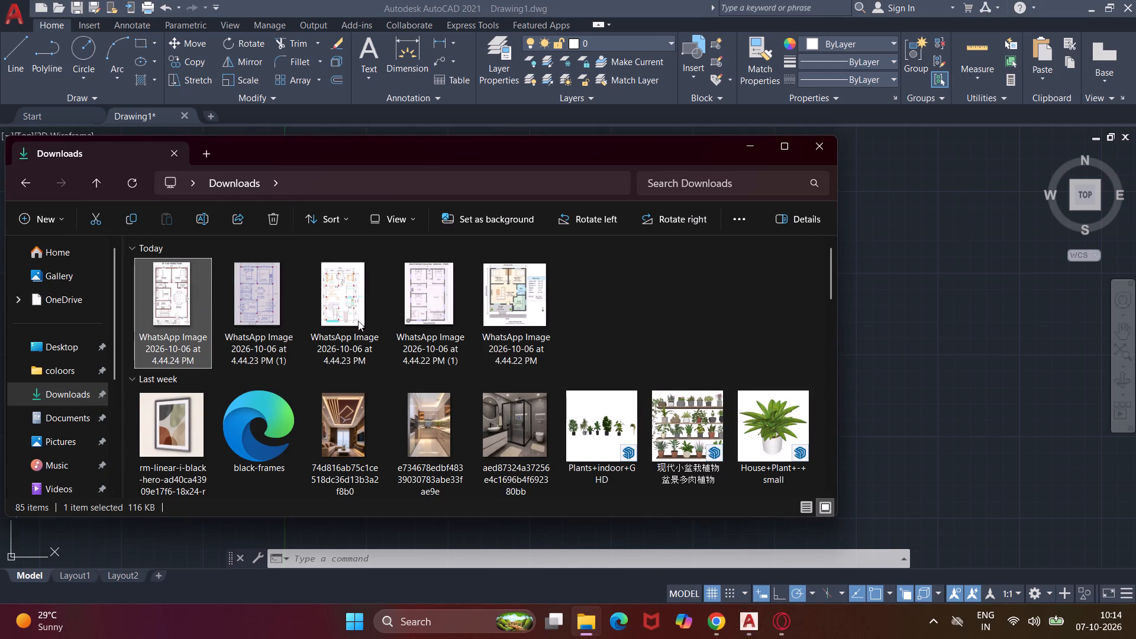
scroll(699, 415, down, 1)
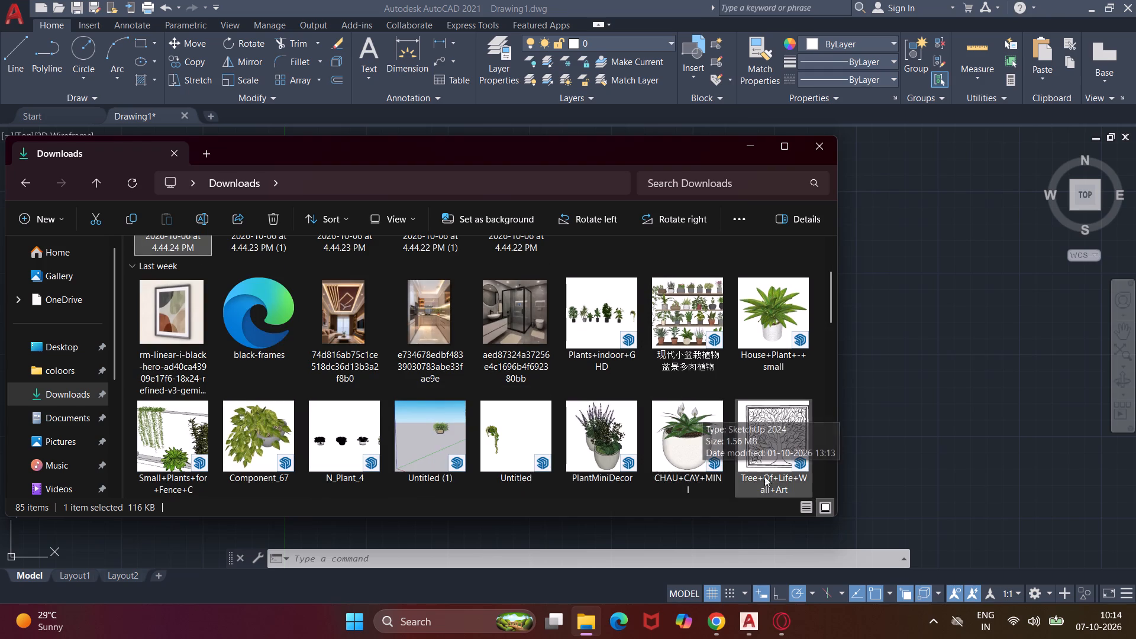
scroll(167, 244, up, 3)
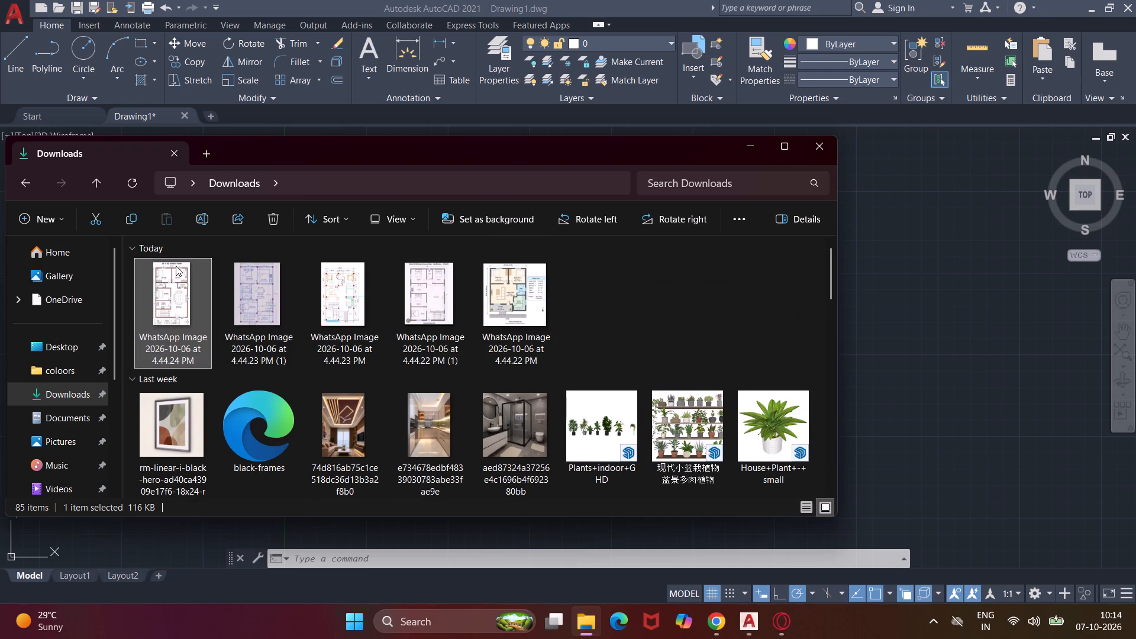
double_click(176, 268)
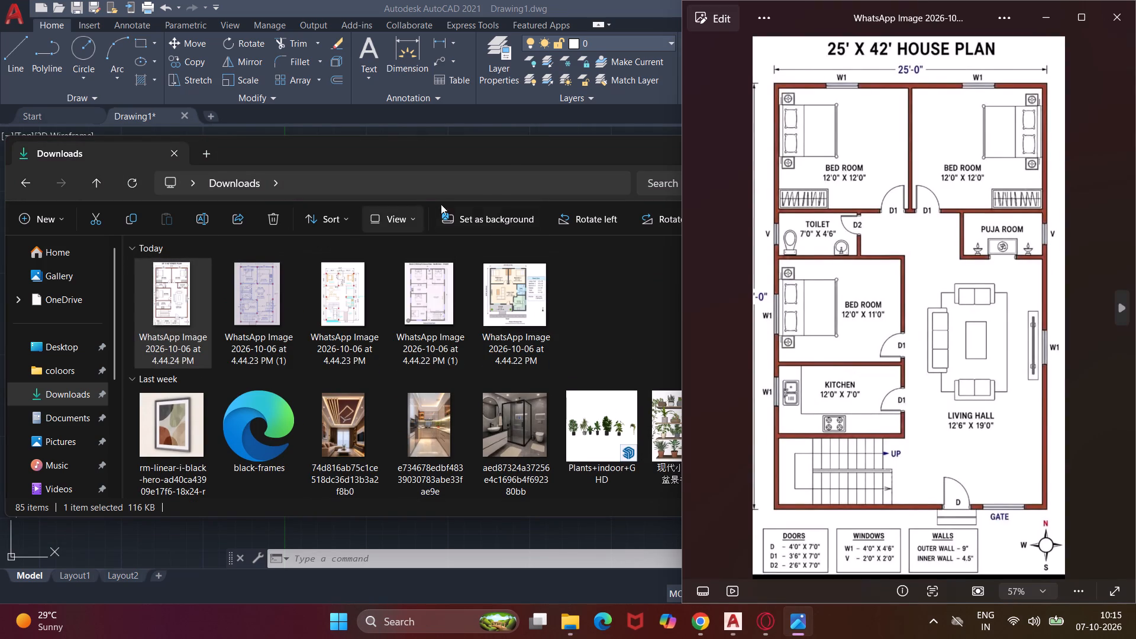
middle_drag(502, 162, 448, 170)
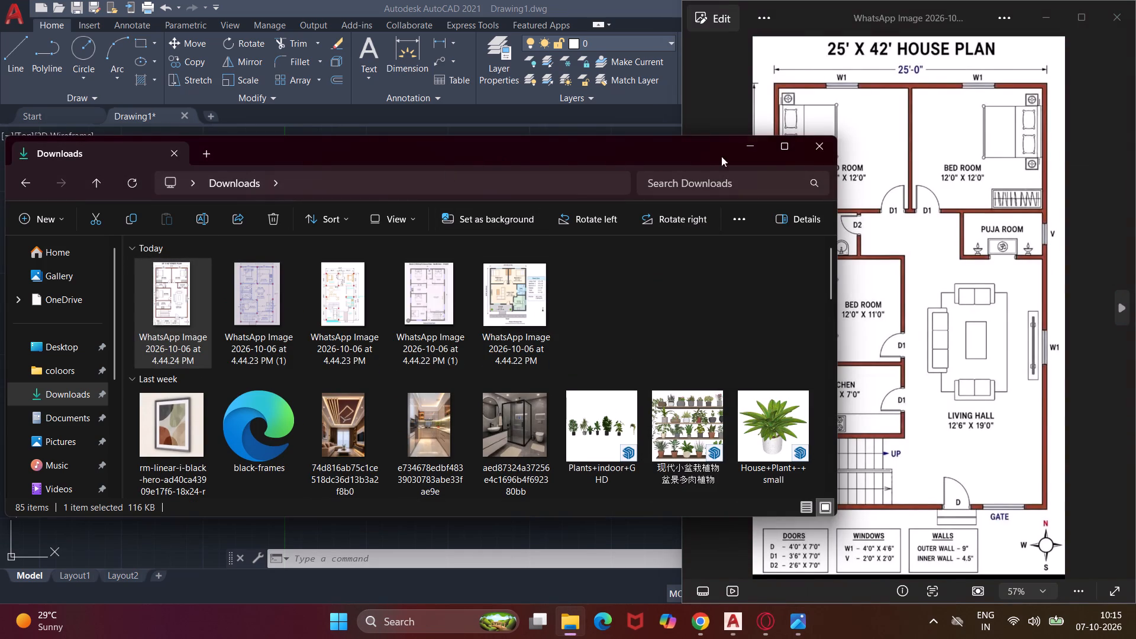
click(811, 141)
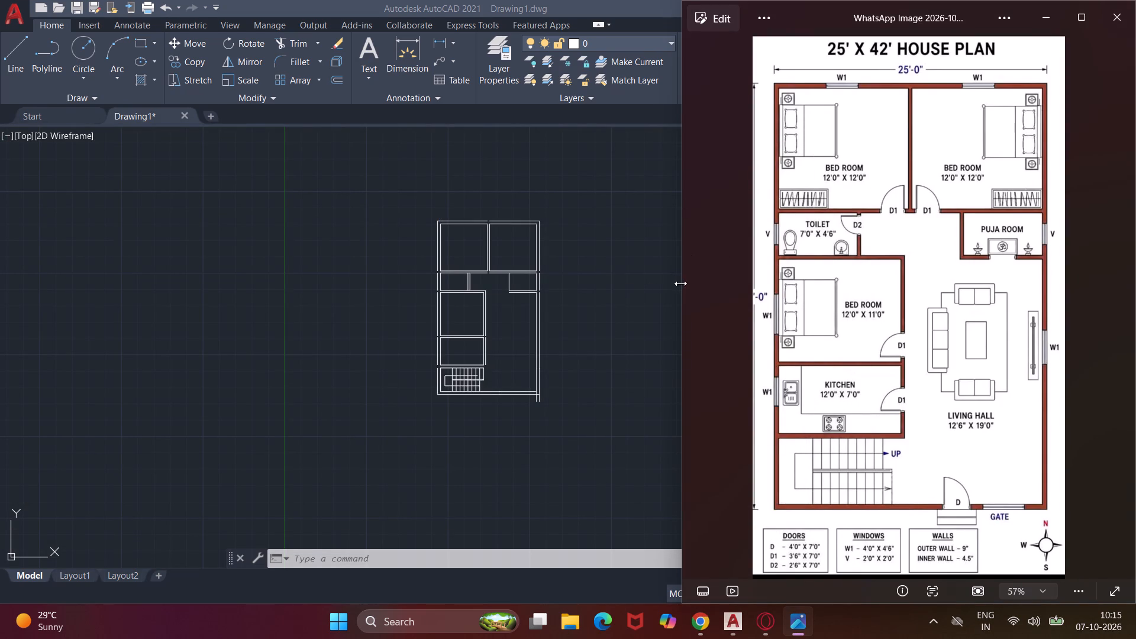
Arrange the AutoCAD drawing and the house plan image side by side on the screen.
drag(682, 283, 825, 288)
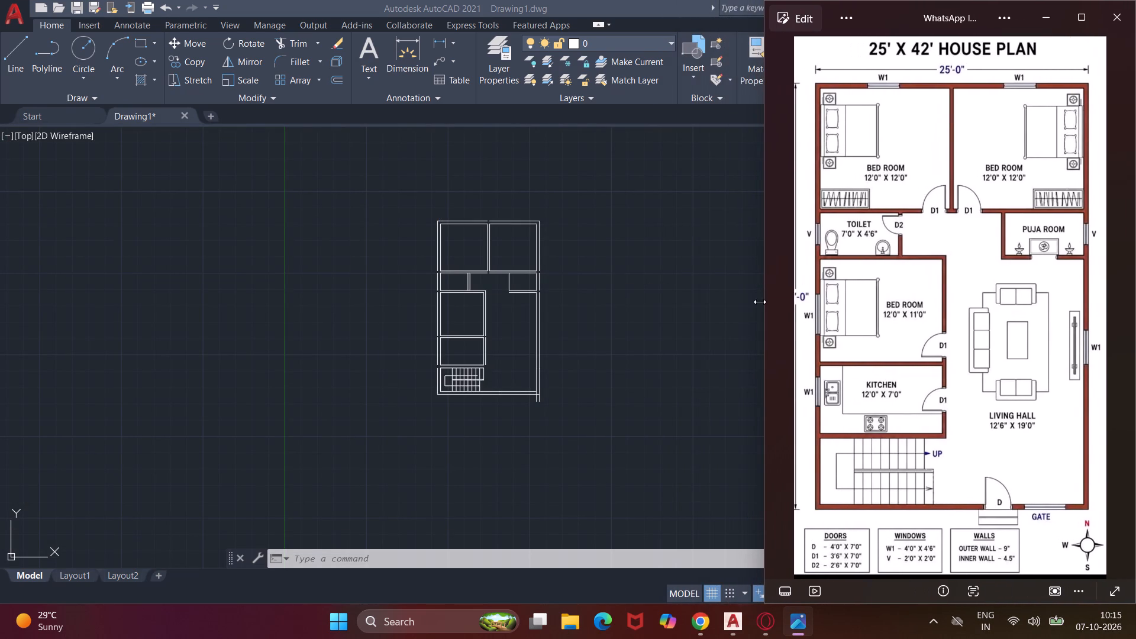
click(646, 328)
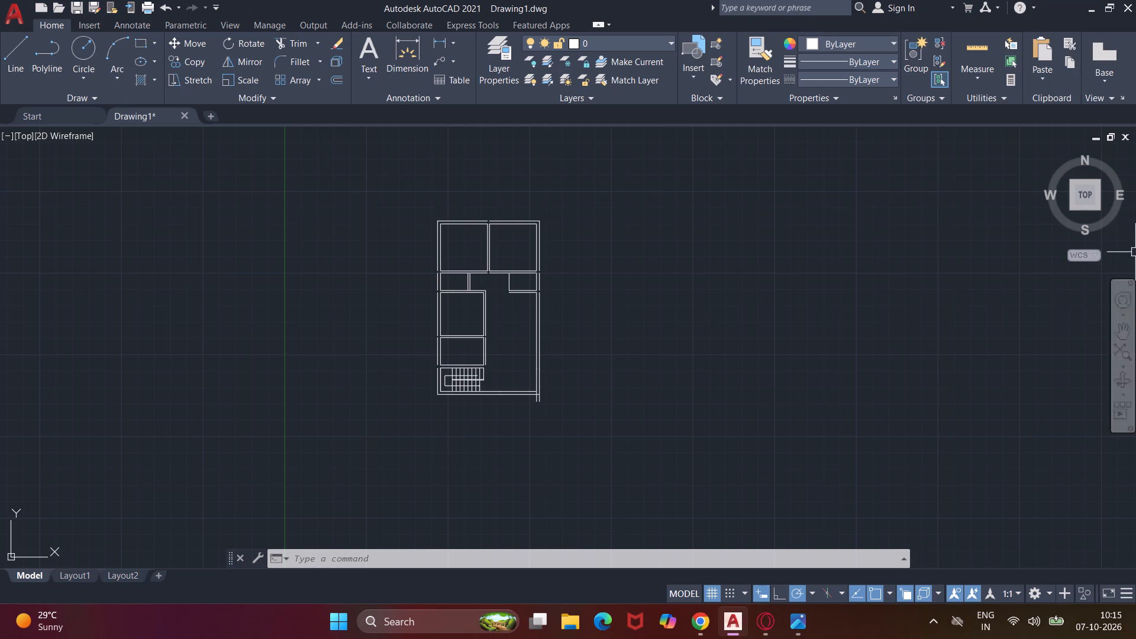
drag(1135, 240, 1095, 262)
drag(1135, 248, 1038, 305)
click(1118, 5)
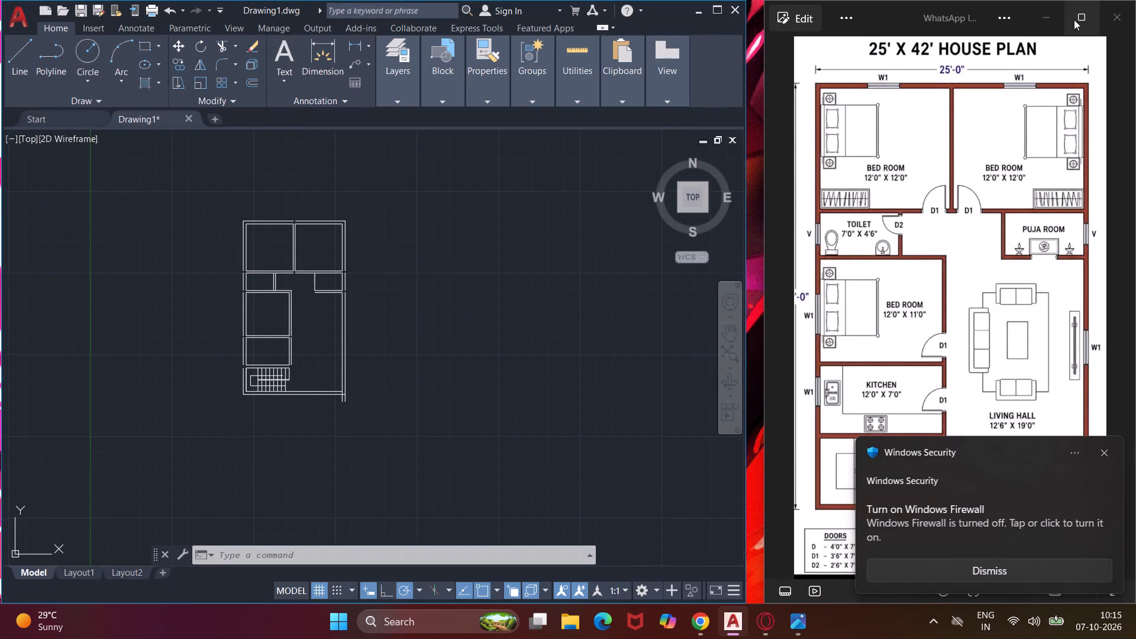
click(1112, 120)
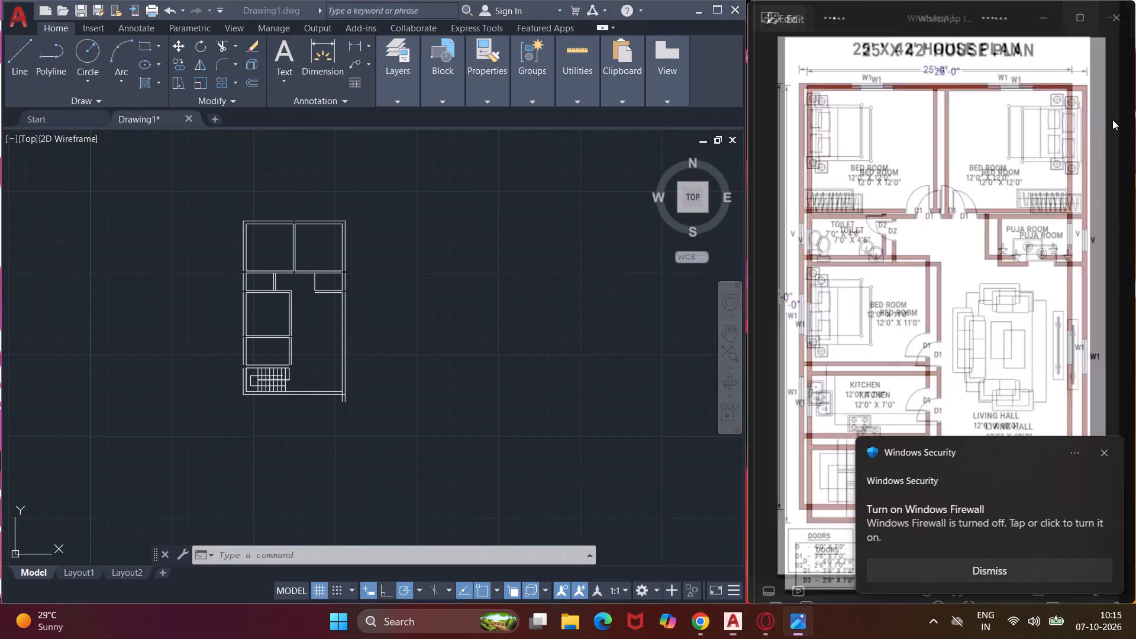
click(264, 199)
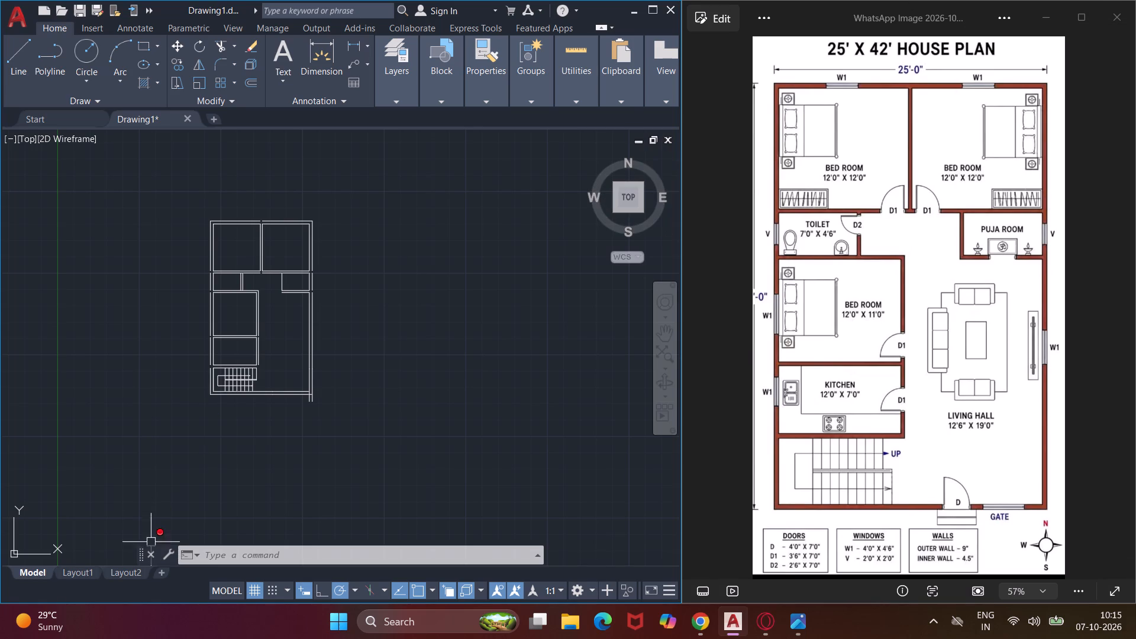
Join the right outer wall's outer line segments along the upper bedroom, puja room and living hall into one line.
middle_drag(264, 365, 277, 370)
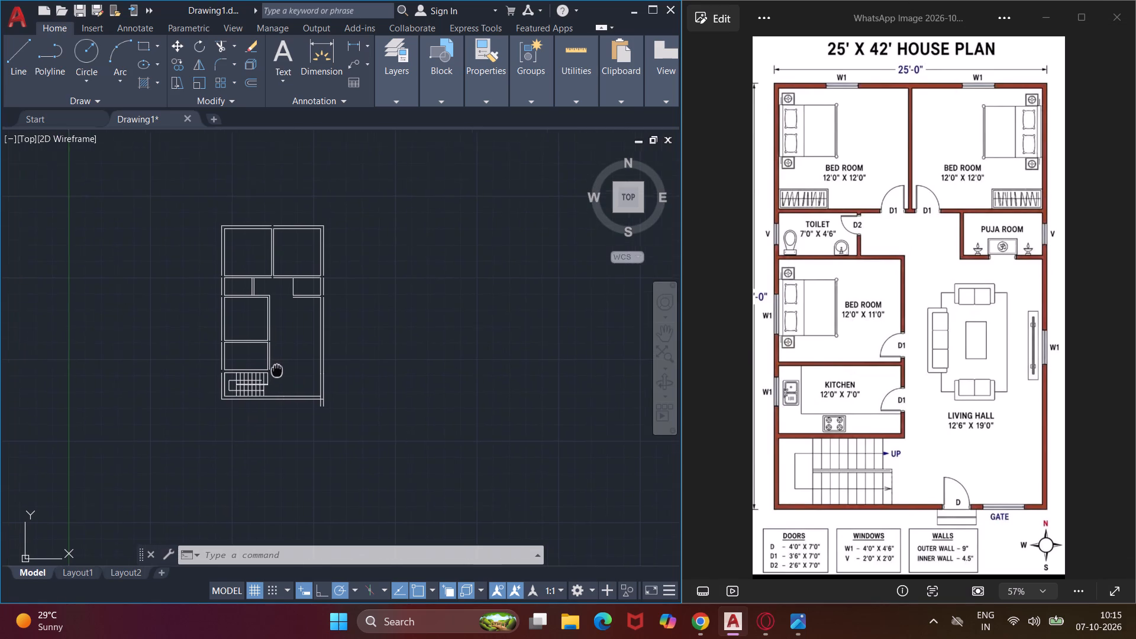
middle_drag(277, 370, 359, 384)
scroll(306, 345, up, 2)
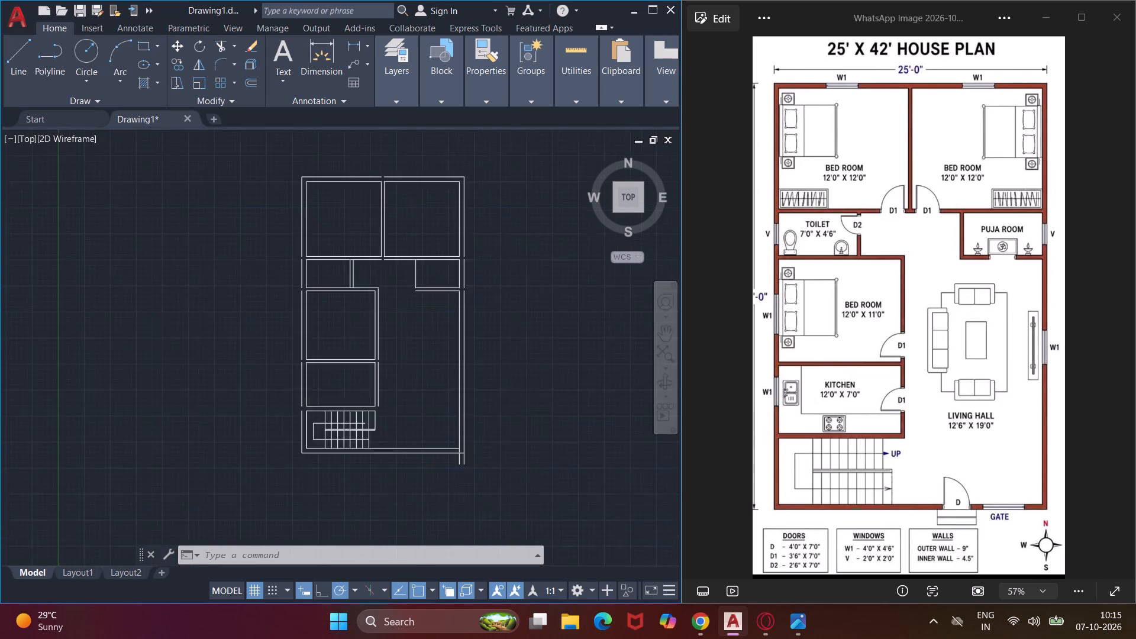
middle_drag(319, 342, 166, 341)
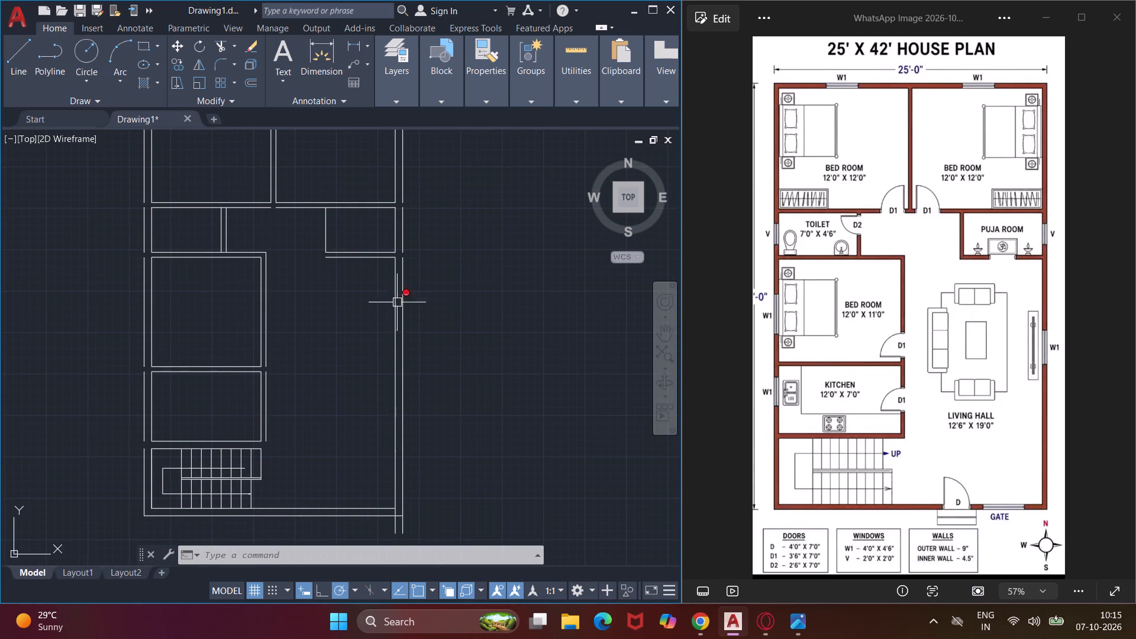
key(Escape)
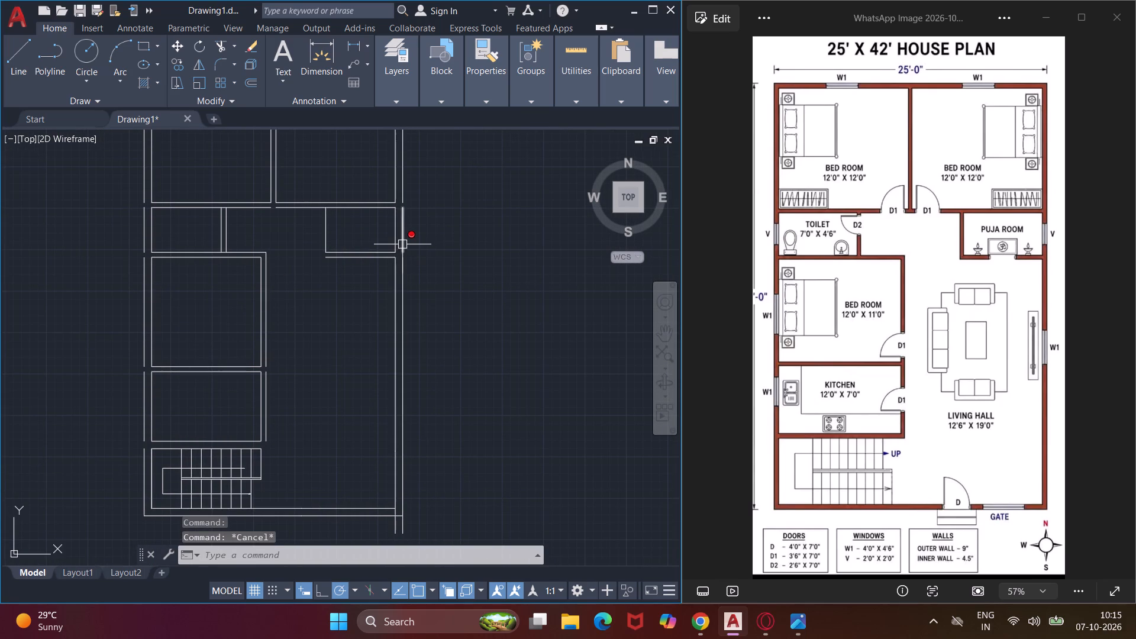
click(402, 244)
click(406, 303)
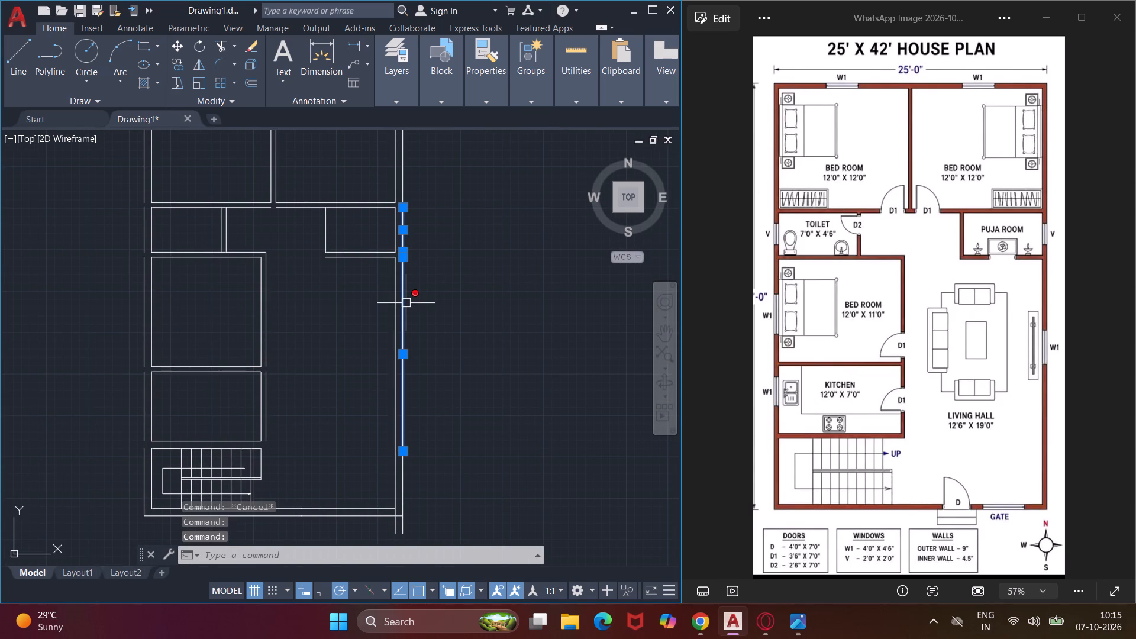
text(j)
key(space)
middle_drag(428, 274, 457, 375)
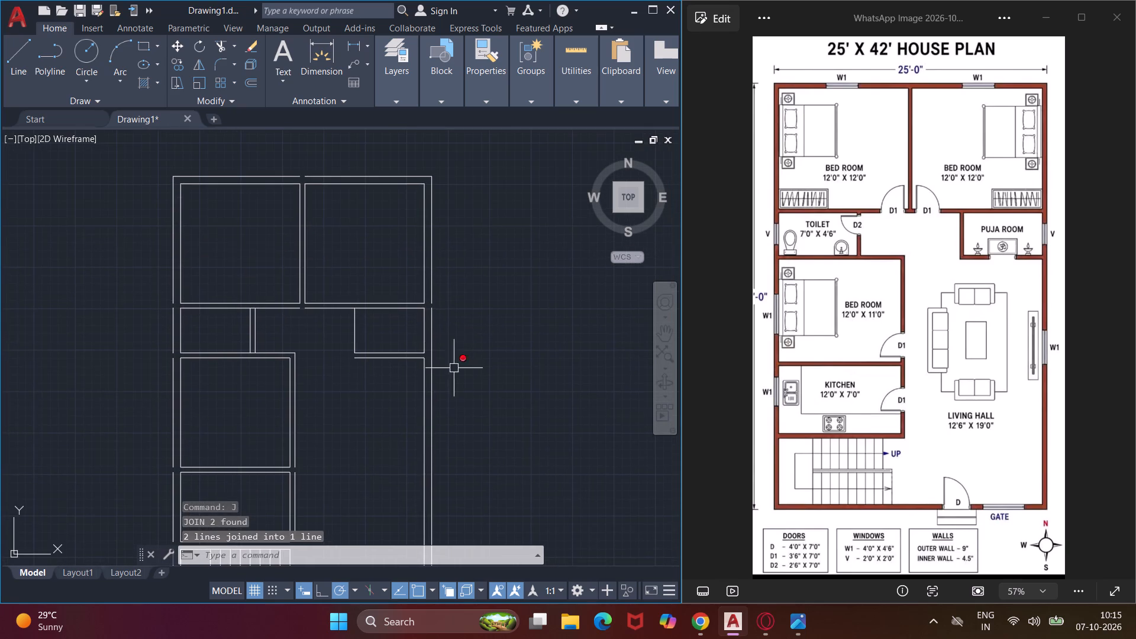
click(432, 281)
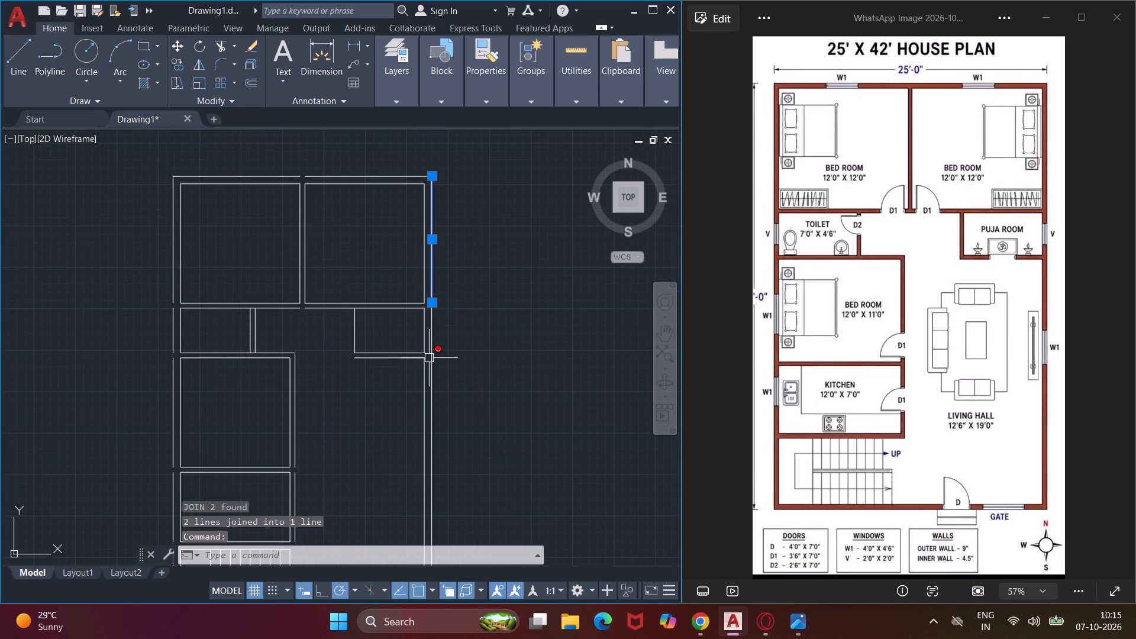
click(429, 358)
text(j)
key(space)
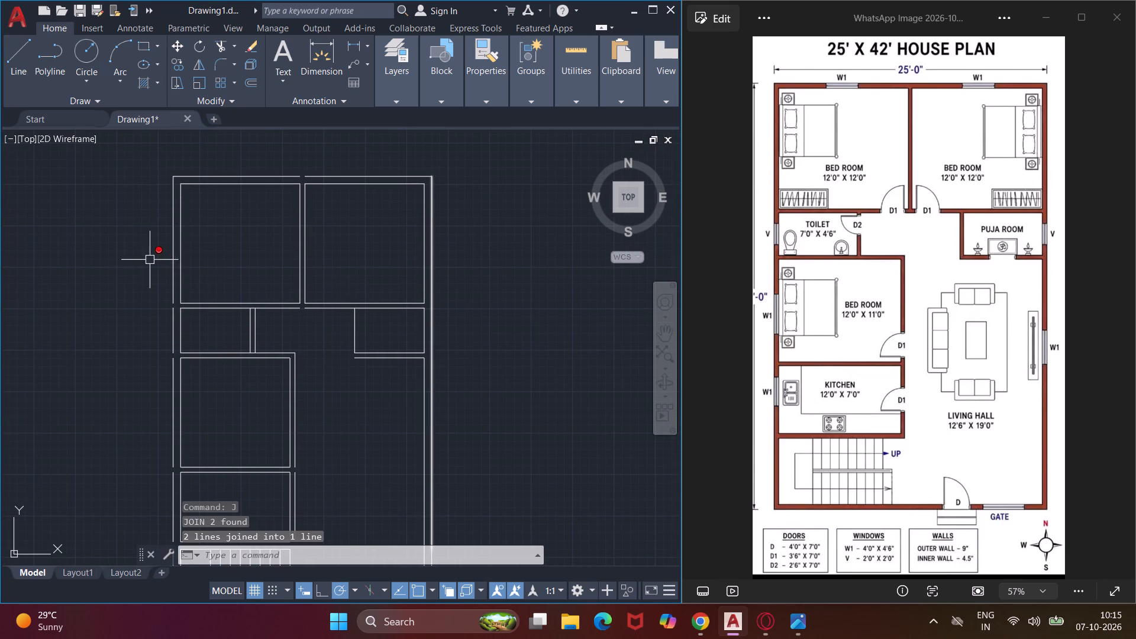
Join the left outer wall's outer line segments along the upper bedroom, toilet and lower bedroom into one line.
click(170, 279)
click(174, 331)
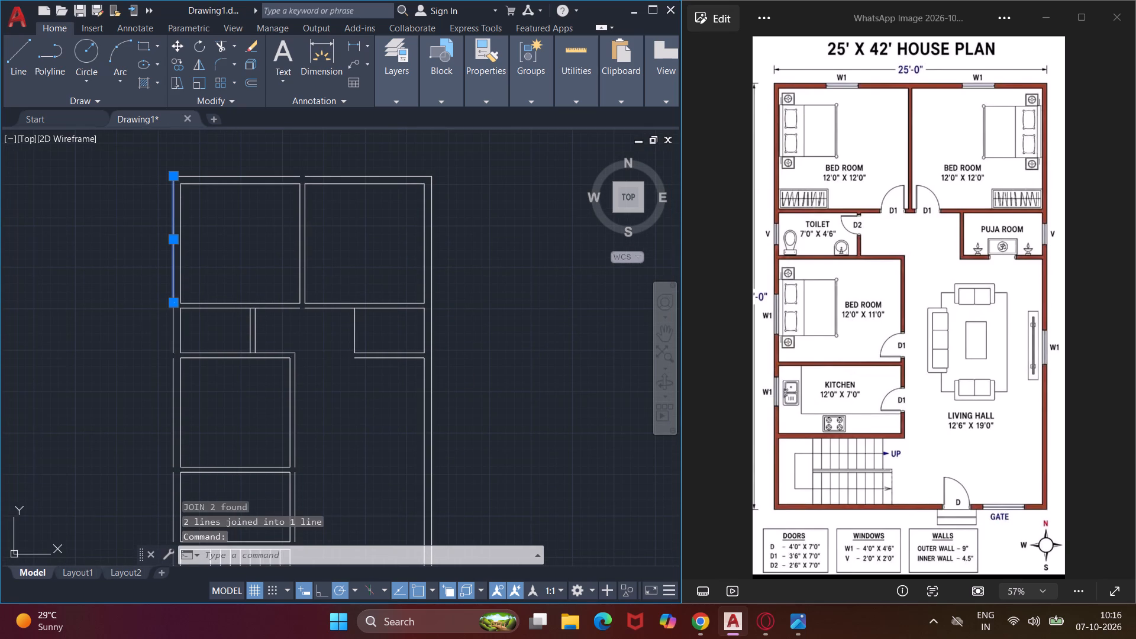
text(j)
key(space)
middle_drag(170, 329, 186, 240)
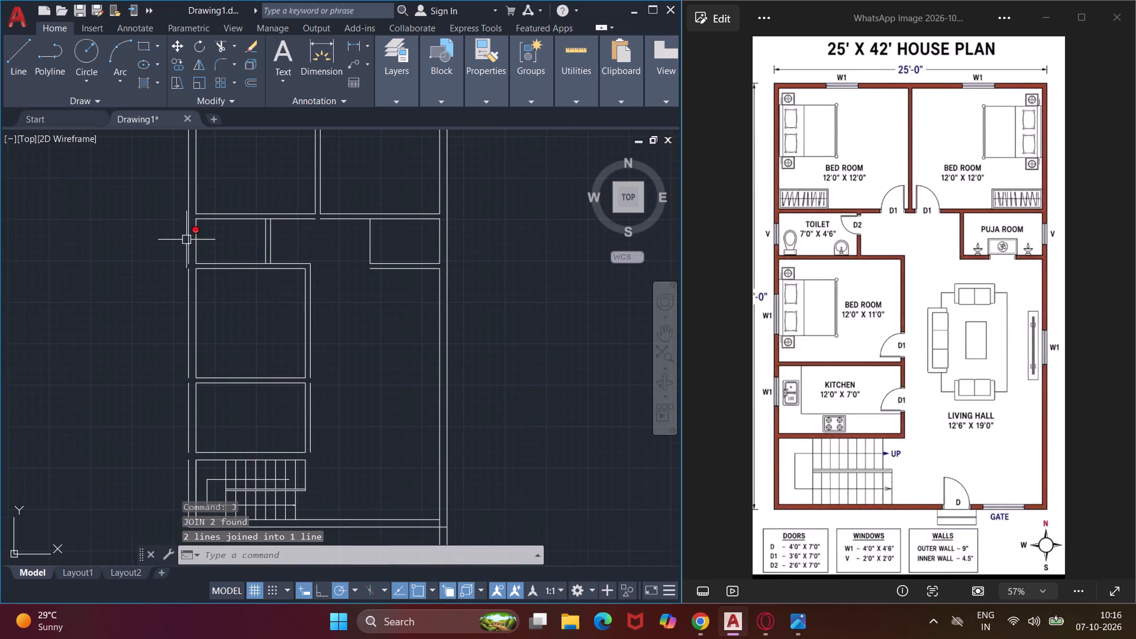
click(188, 246)
click(190, 295)
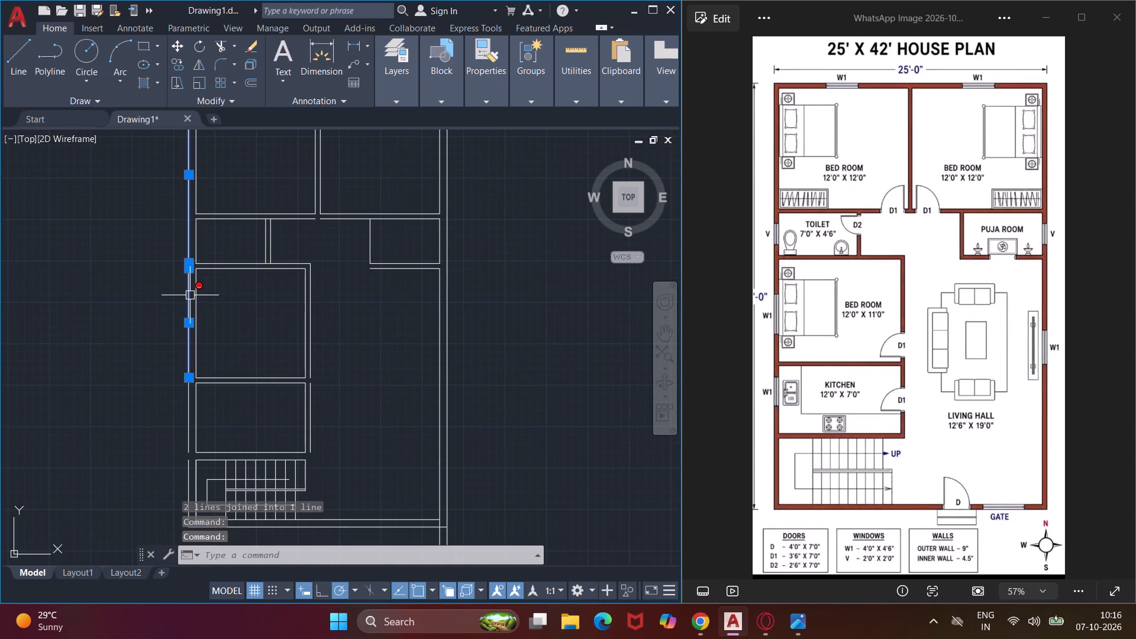
text(j)
key(space)
Join the kitchen and staircase segments of the left outer wall's outer line to the joined line above them.
middle_drag(176, 317, 171, 241)
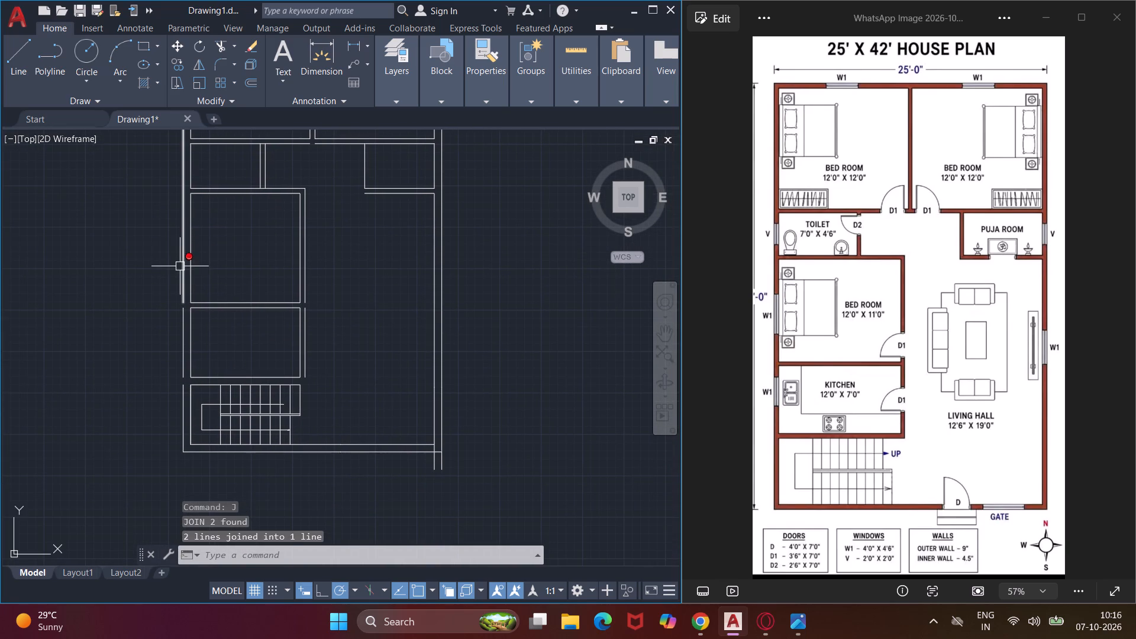
click(180, 266)
click(183, 341)
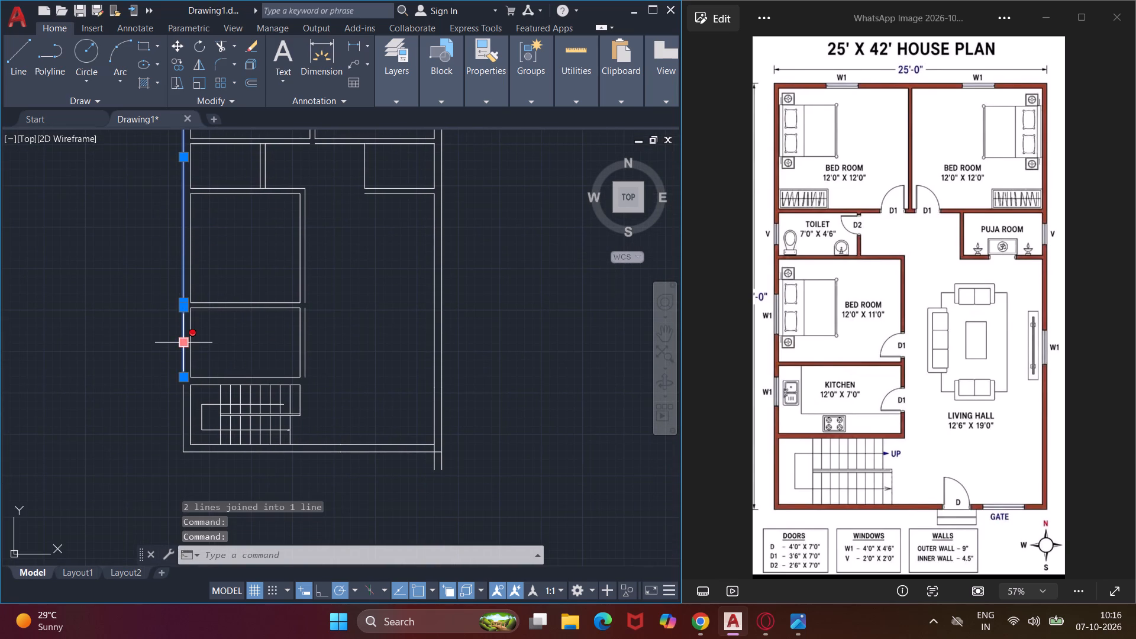
text(j)
key(space)
middle_drag(176, 341, 185, 268)
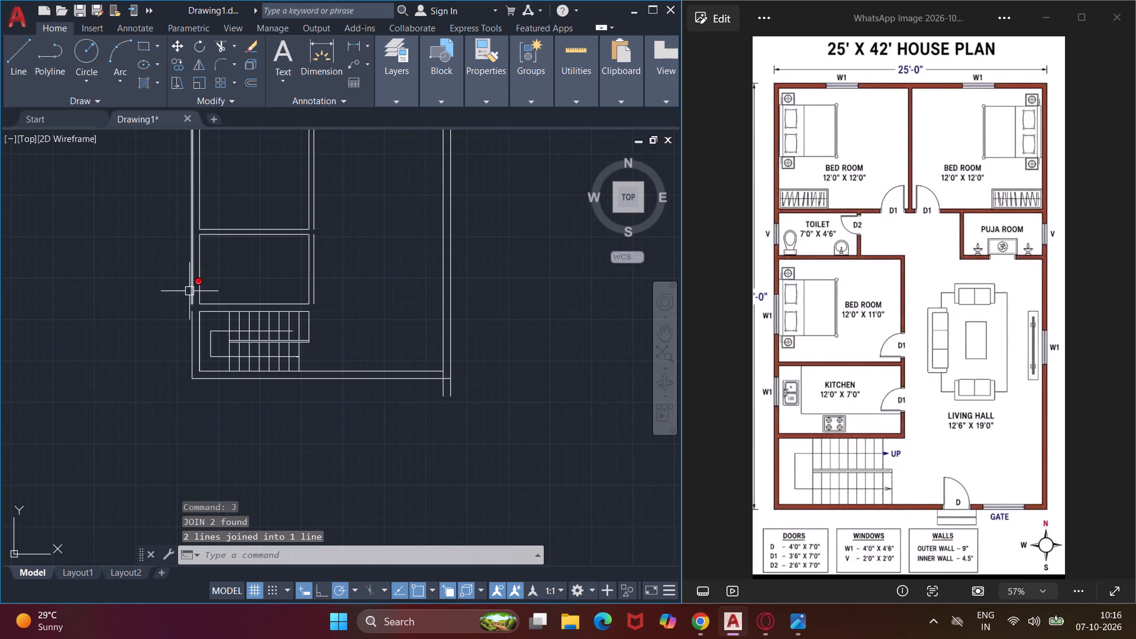
click(191, 295)
click(192, 332)
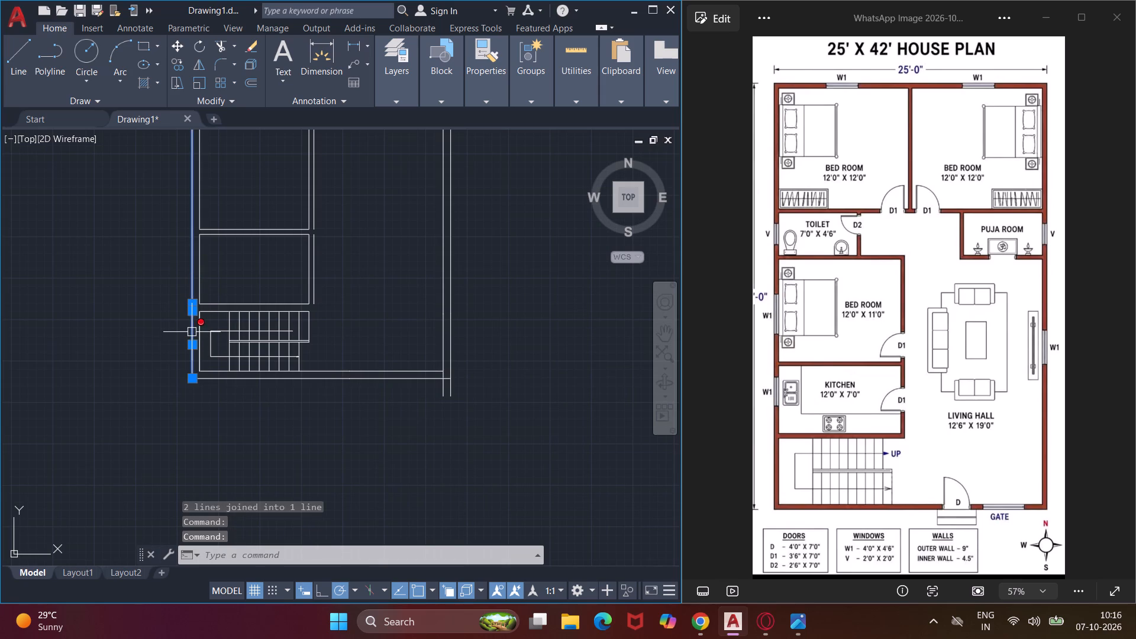
text(j)
key(space)
middle_drag(176, 328, 180, 452)
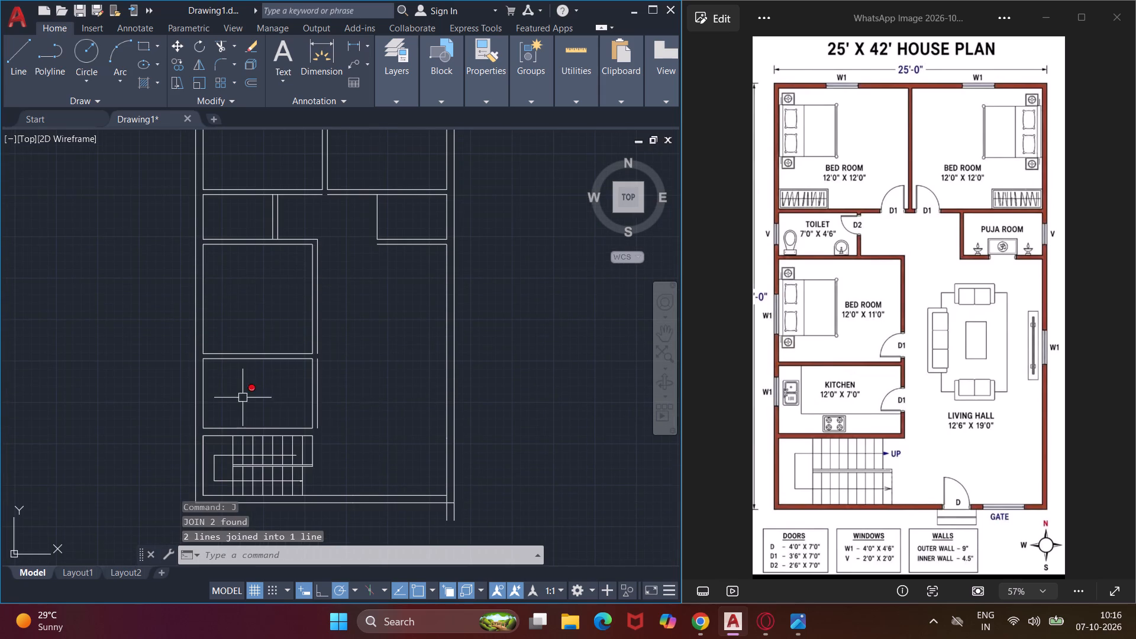
Join the lower bedroom and kitchen segments of the wall line facing the living hall into one line.
scroll(323, 341, up, 3)
click(290, 362)
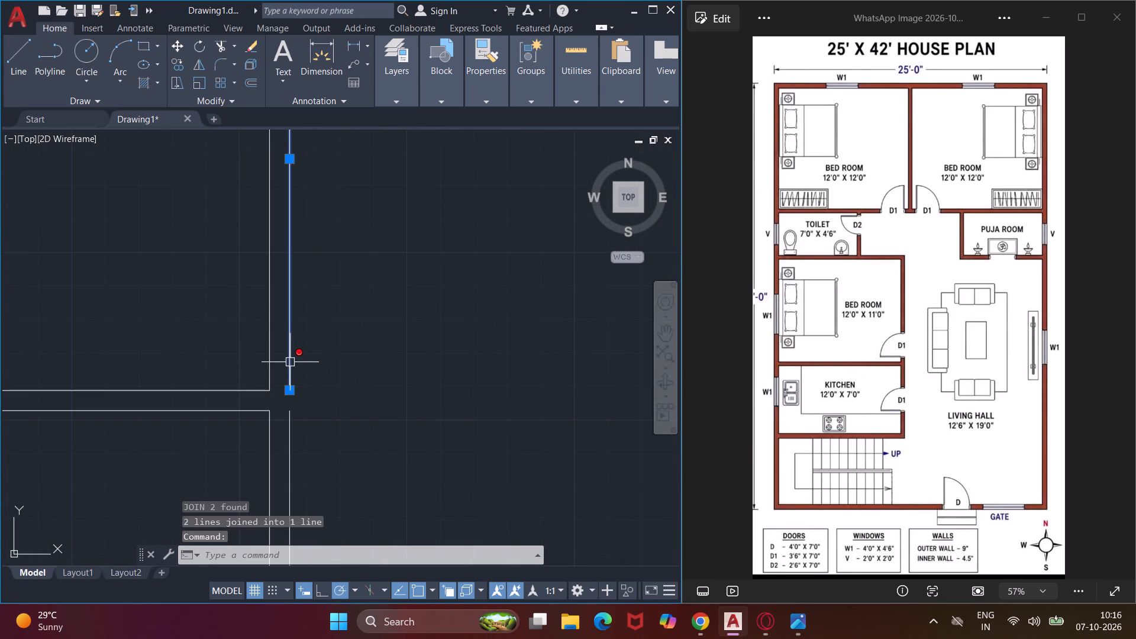
scroll(290, 372, down, 1)
click(292, 433)
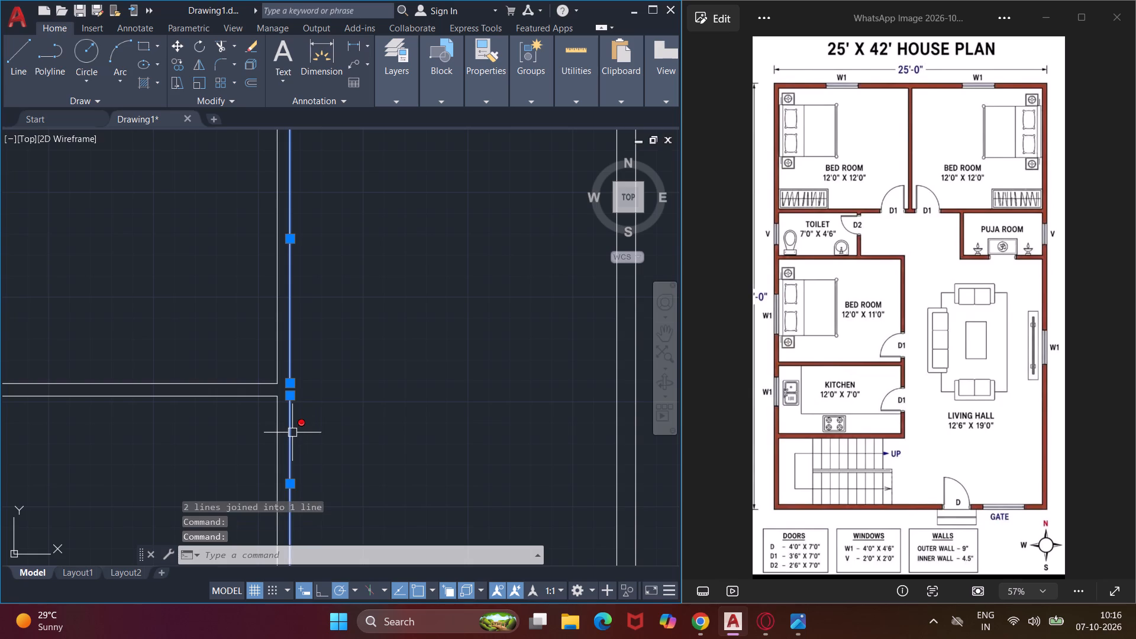
text(j)
key(space)
middle_drag(290, 431, 315, 342)
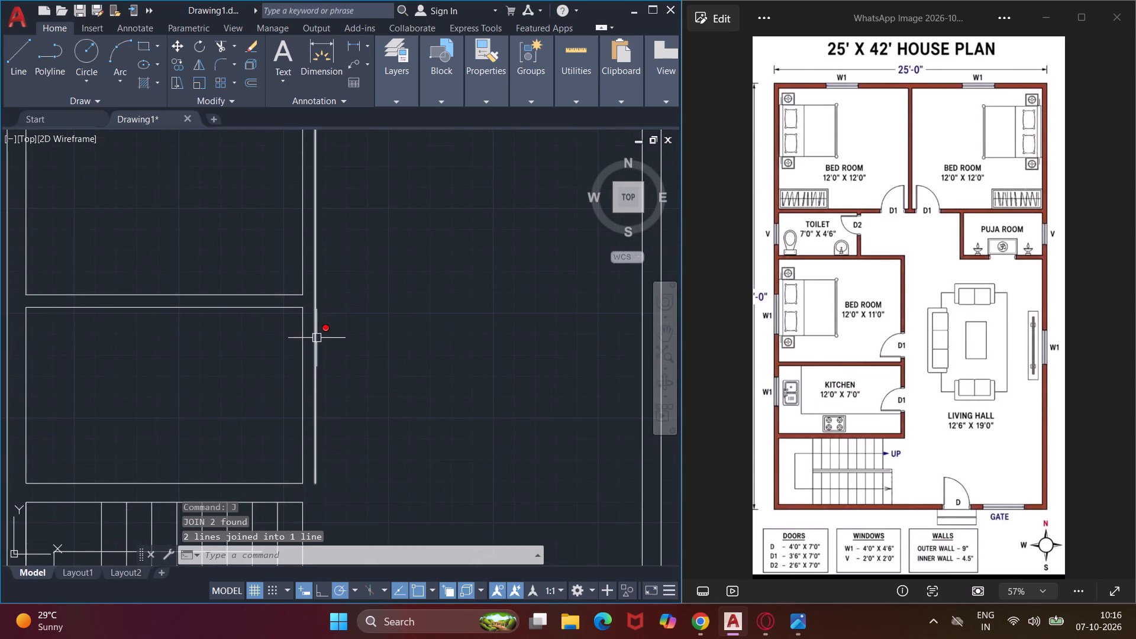
Fillet the staircase's top line with the kitchen wall's living hall side line to close the corner at zero radius.
scroll(321, 338, down, 1)
middle_drag(339, 405, 360, 330)
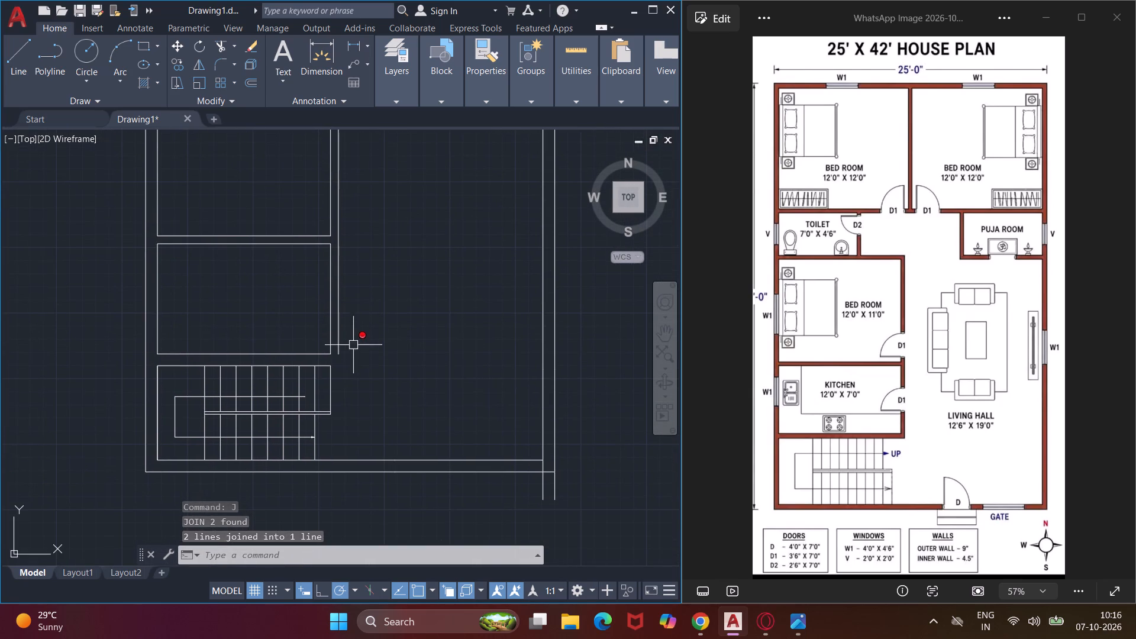
scroll(314, 370, up, 4)
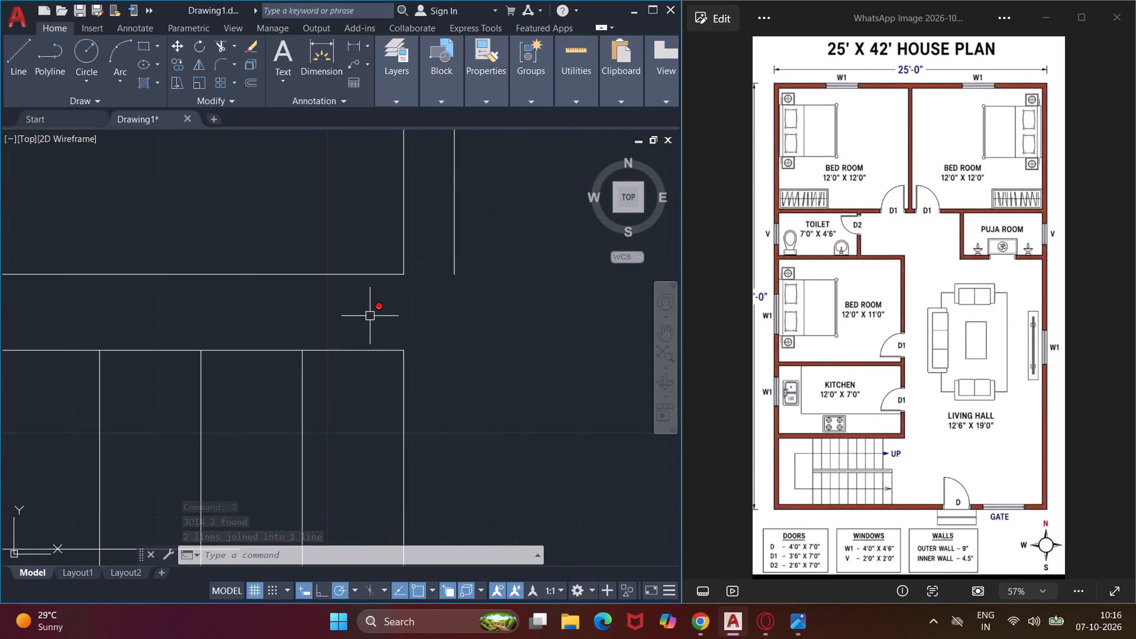
text(f)
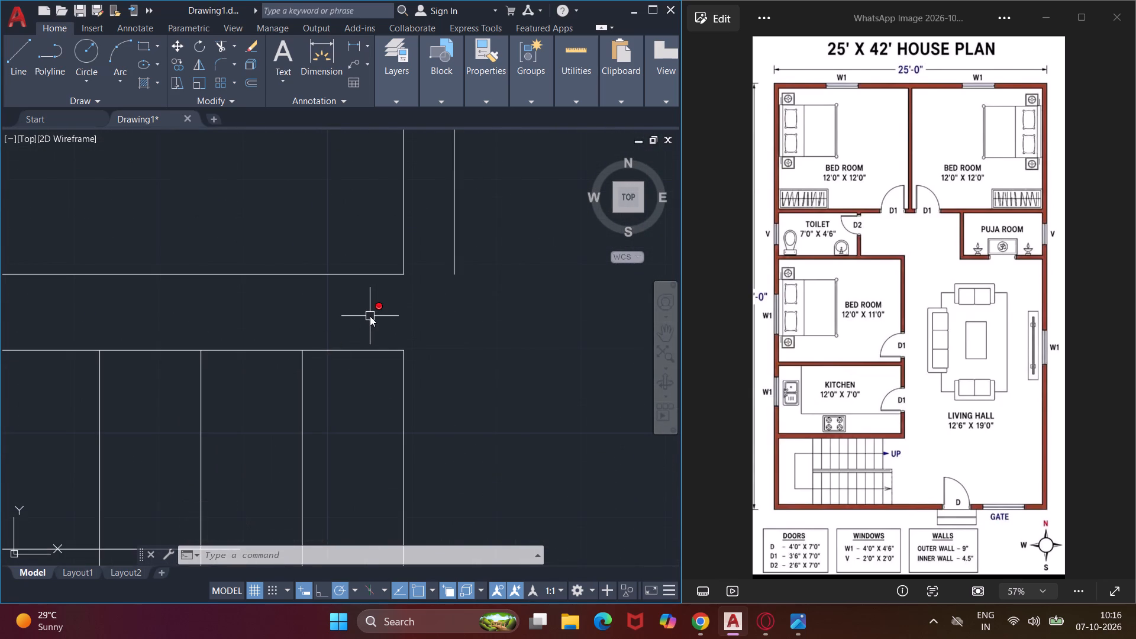
key(space)
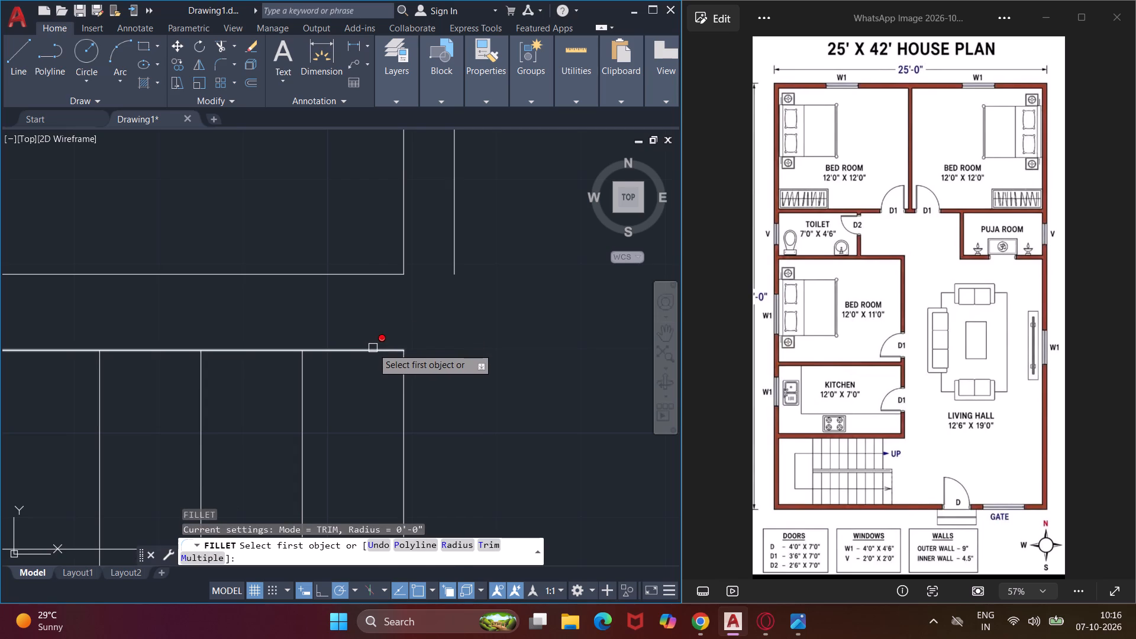
click(373, 348)
click(453, 259)
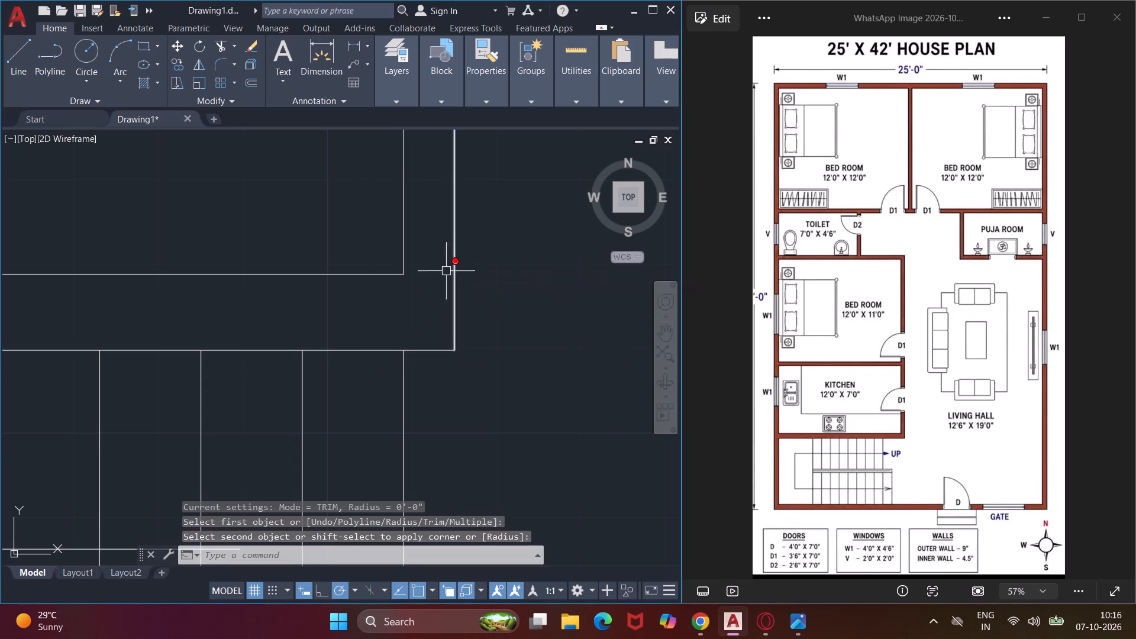
Offset the puja room's left wall line 6" outward, away from the room.
scroll(412, 294, down, 2)
middle_drag(409, 297, 230, 454)
scroll(393, 276, down, 3)
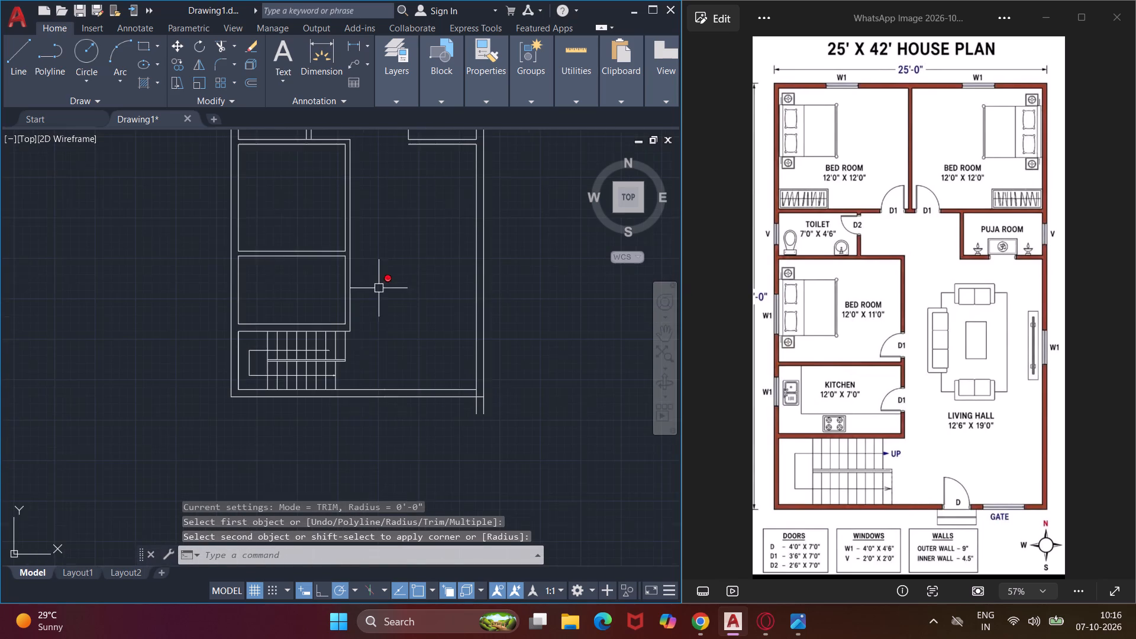
middle_drag(425, 290, 313, 379)
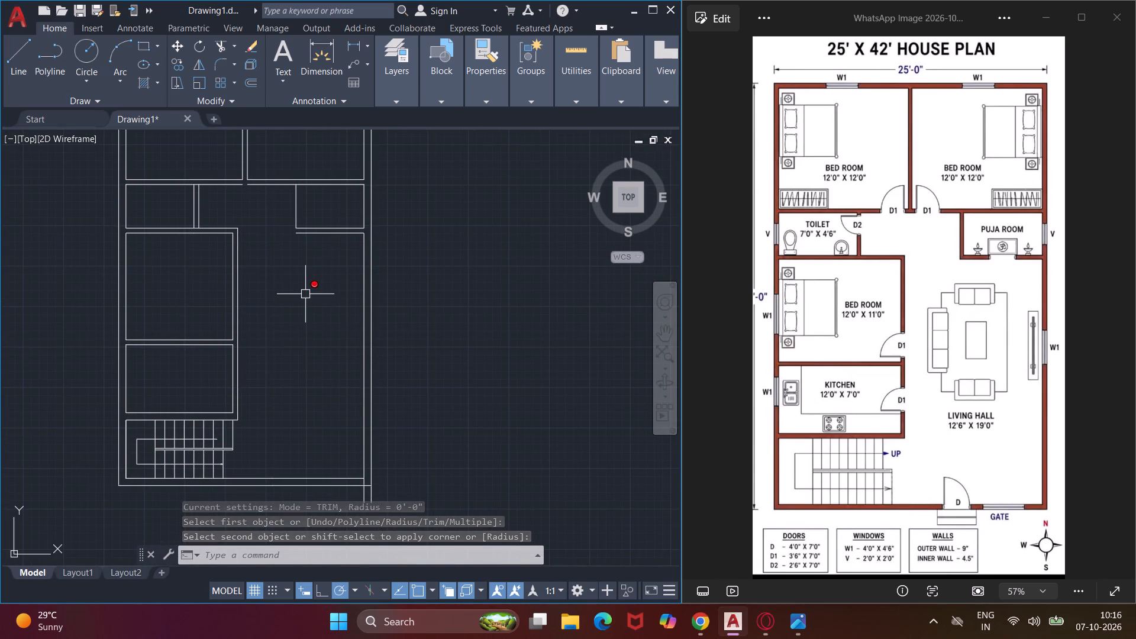
key(Escape)
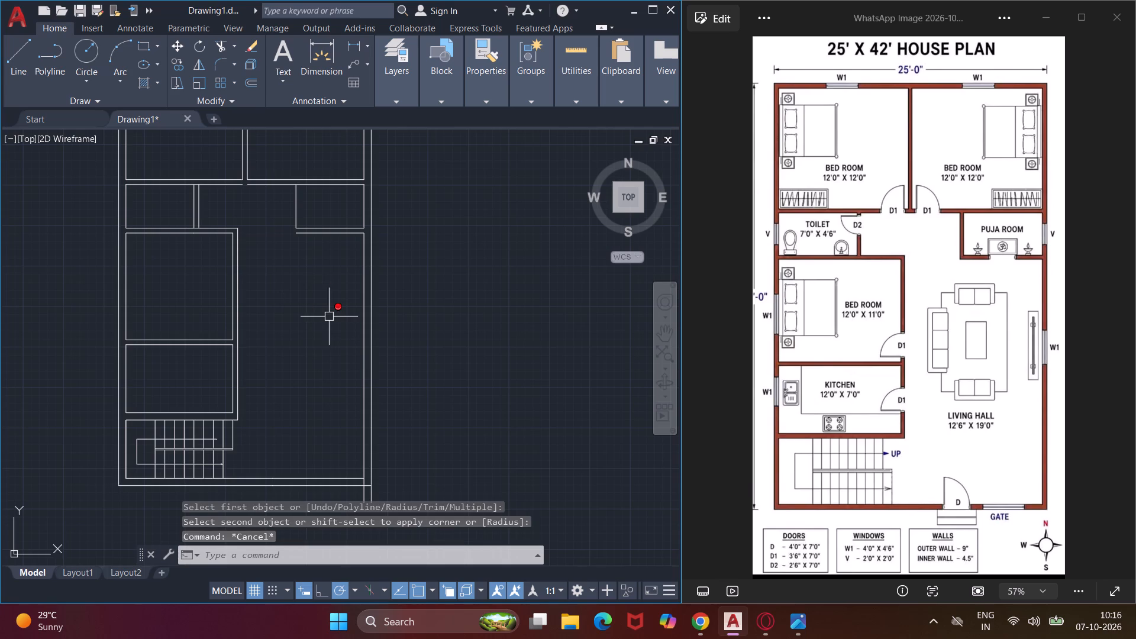
text(o)
key(space)
text(6")
key(Return)
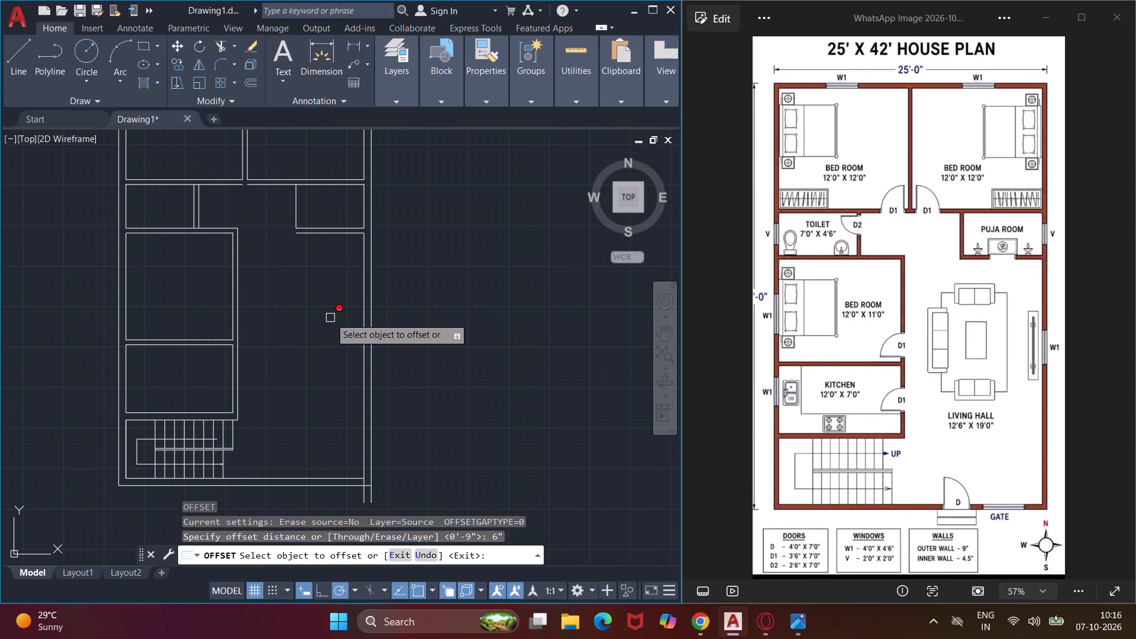
scroll(272, 217, up, 3)
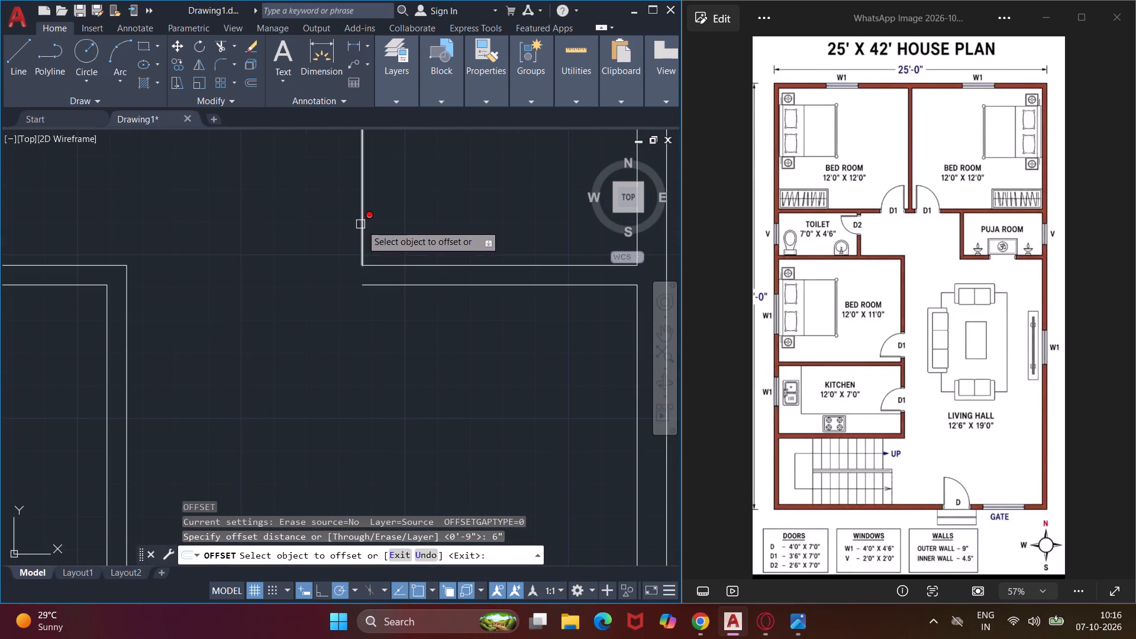
click(362, 225)
click(295, 235)
key(Escape)
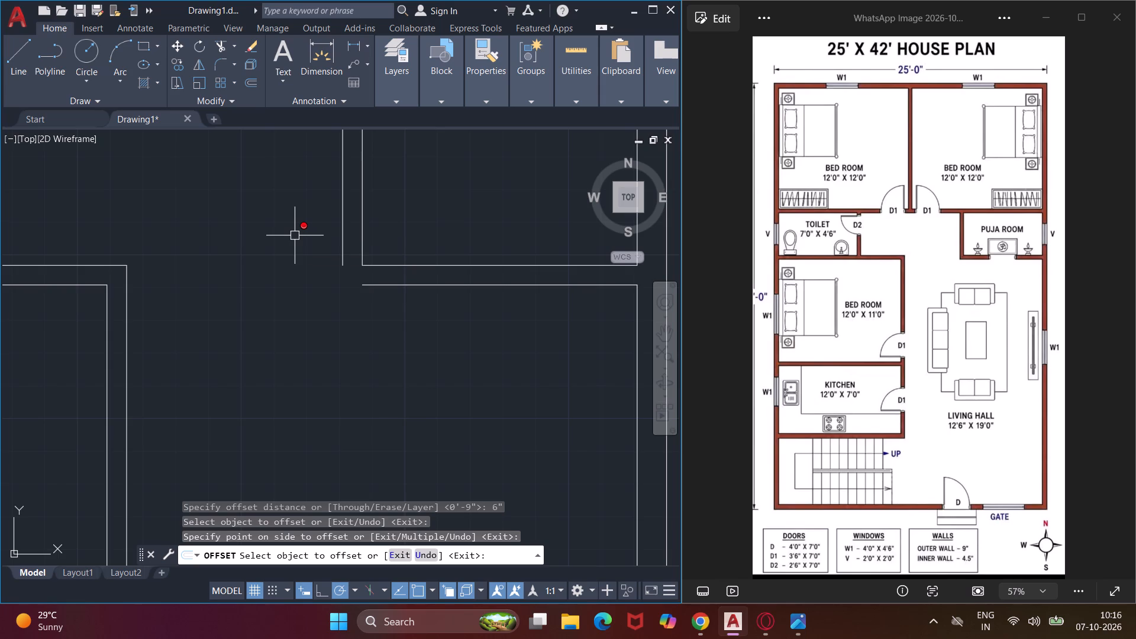
Fillet the puja room's offset left wall line with the living hall's top line to form a zero-radius corner.
text(f)
key(space)
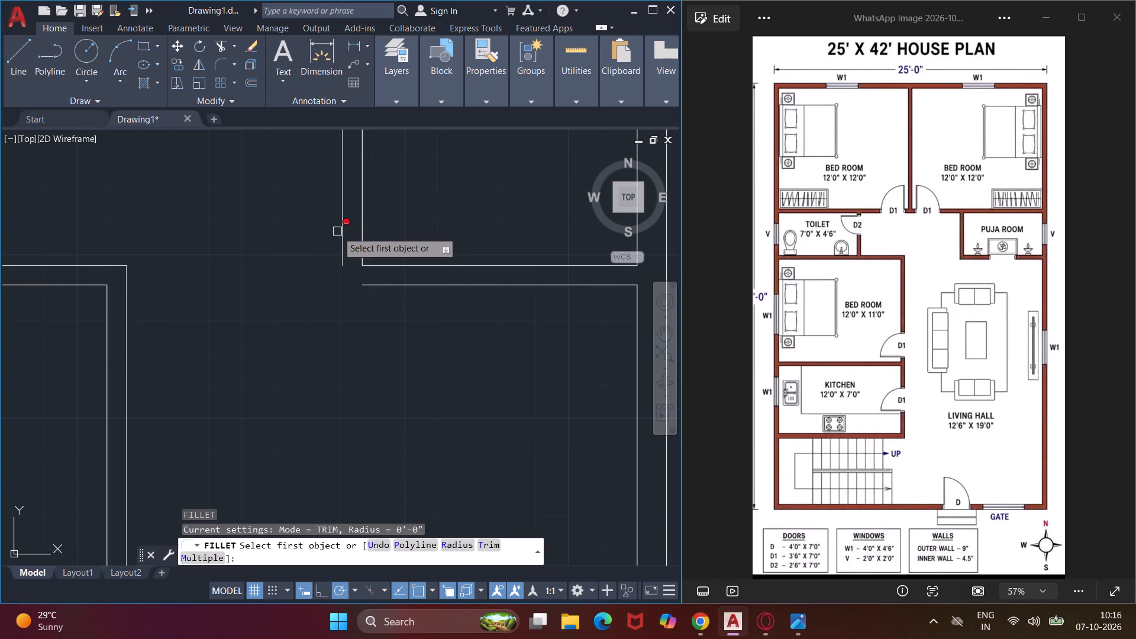
click(344, 237)
click(379, 288)
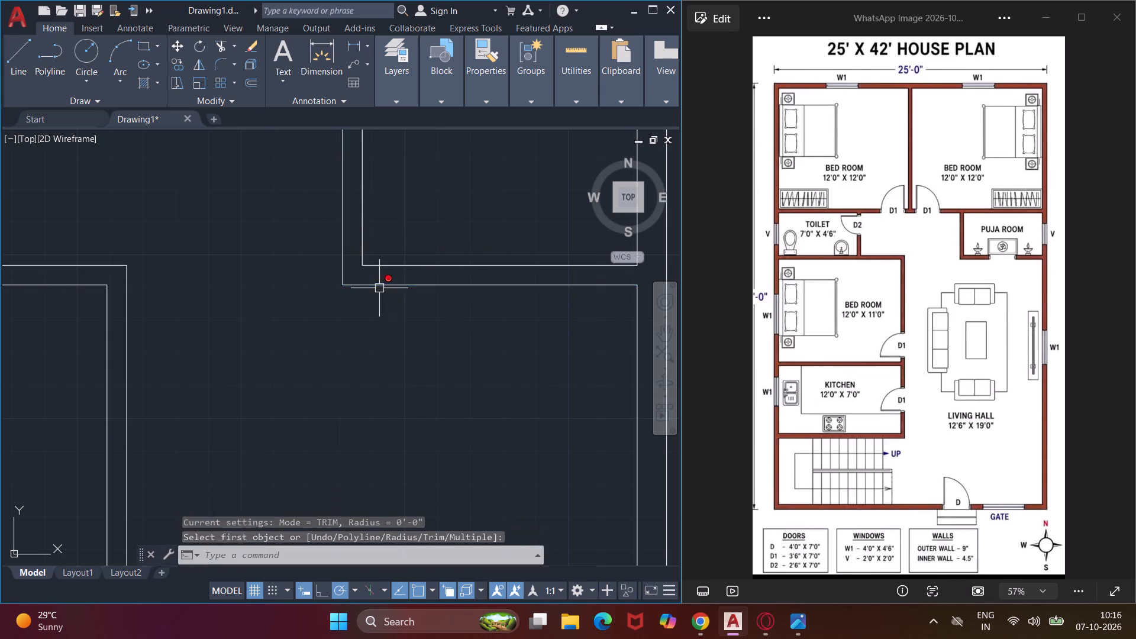
Join the two segments of the horizontal wall line along the top of the toilet and puja room into one line.
scroll(312, 298, down, 2)
middle_drag(312, 298, 444, 235)
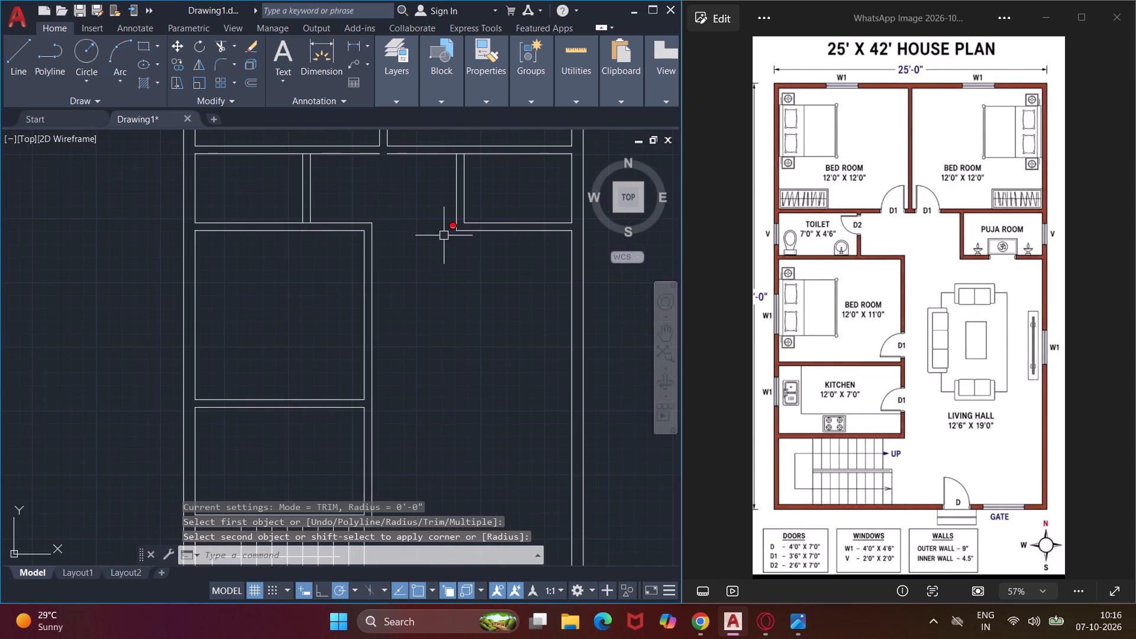
scroll(424, 257, down, 1)
middle_drag(424, 257, 421, 350)
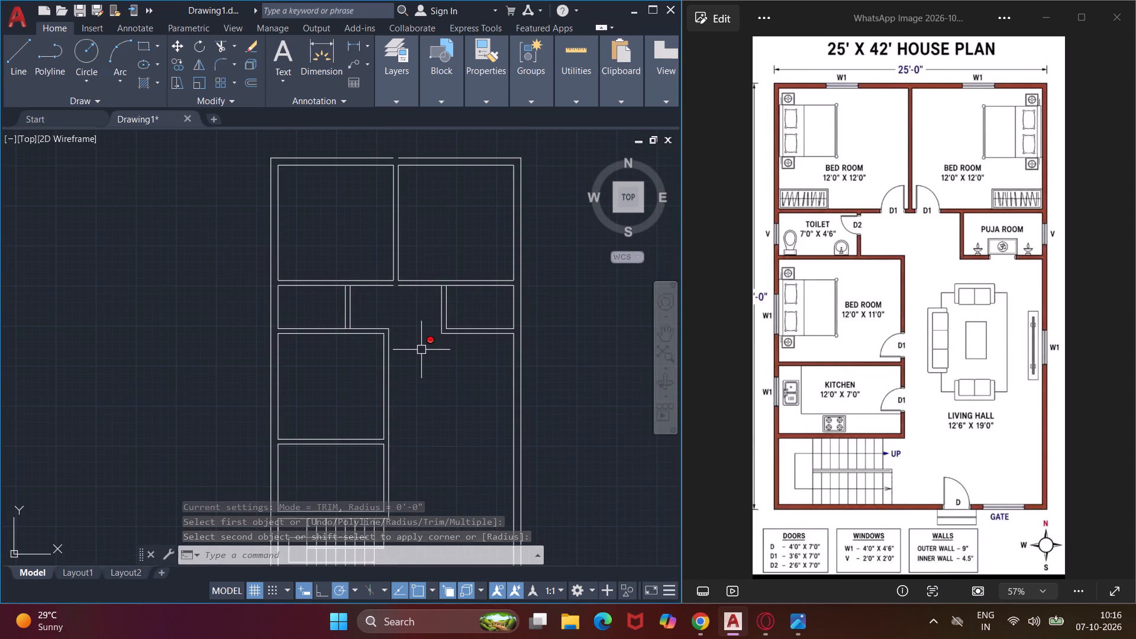
key(Escape)
scroll(380, 292, up, 3)
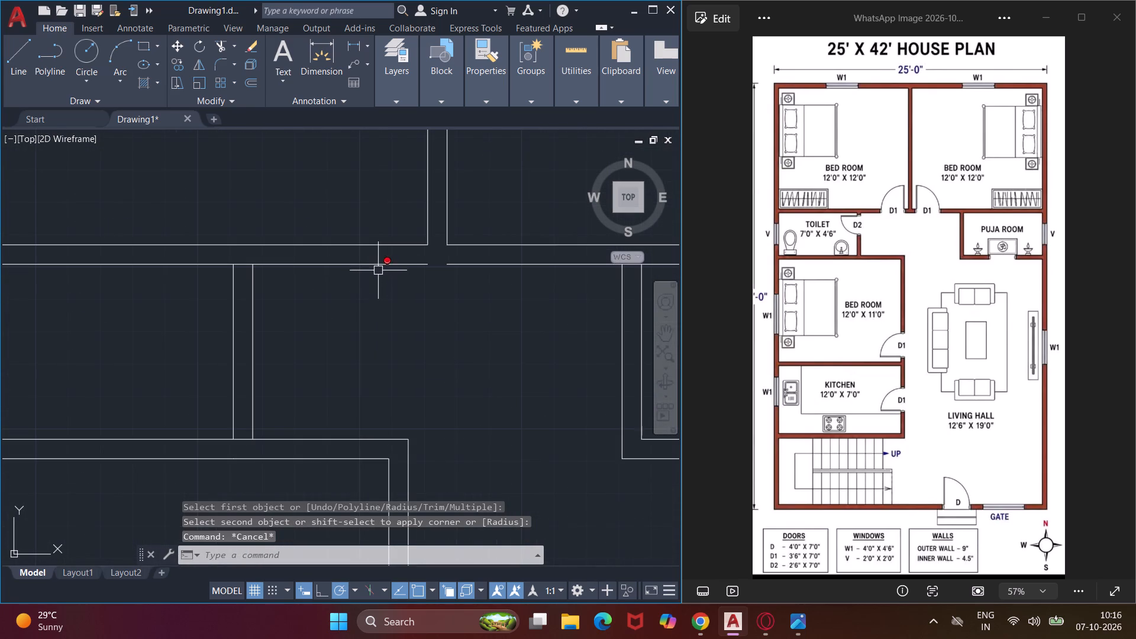
click(377, 265)
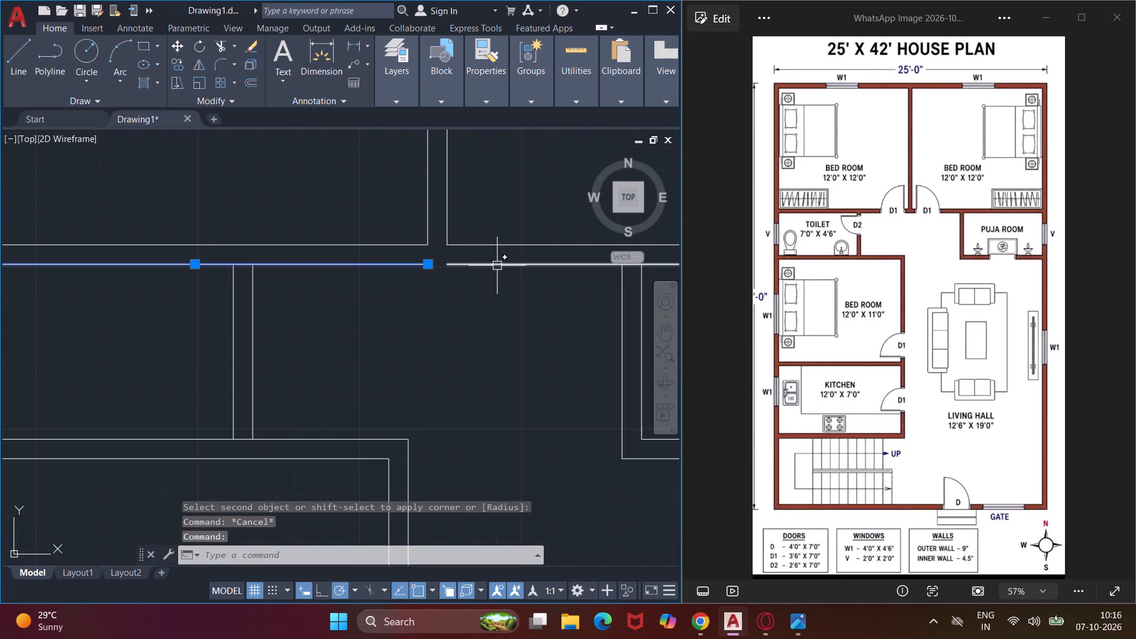
click(497, 265)
key(j)
key(space)
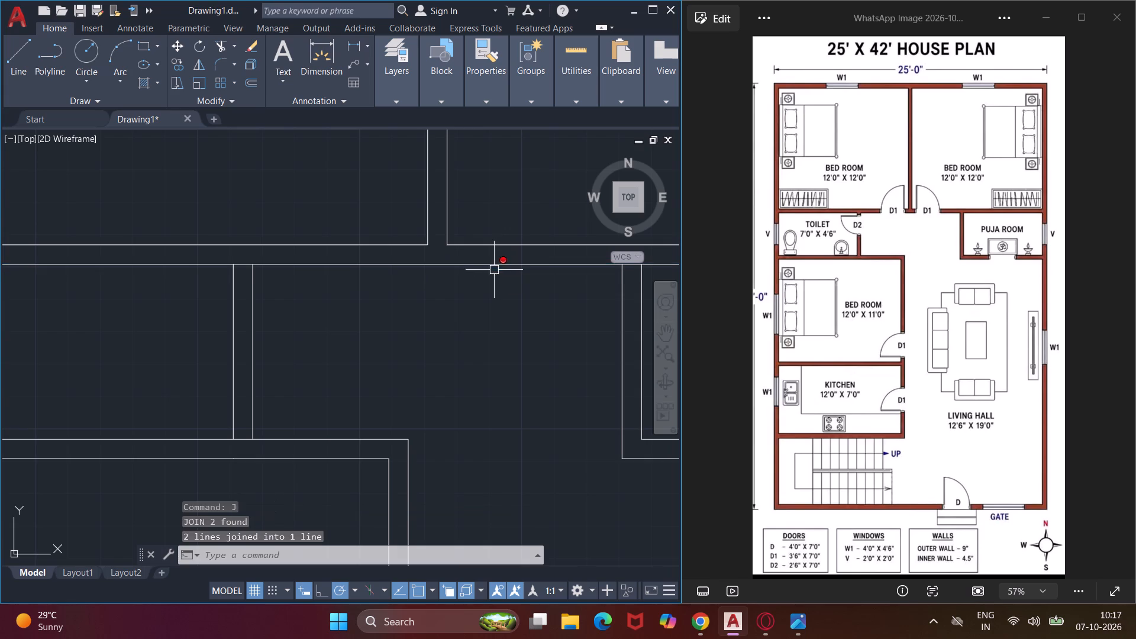
Join the two outer line segments of the top outer wall above the upper bedrooms into one line.
middle_drag(473, 284, 461, 478)
scroll(408, 291, down, 4)
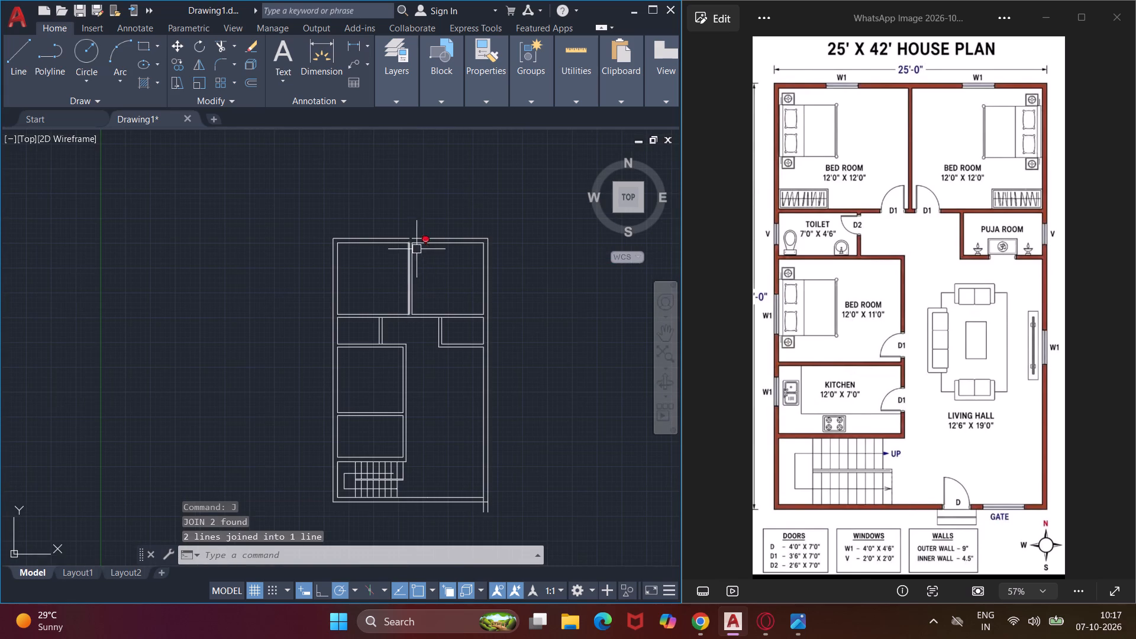
middle_drag(414, 244, 410, 325)
scroll(392, 328, up, 2)
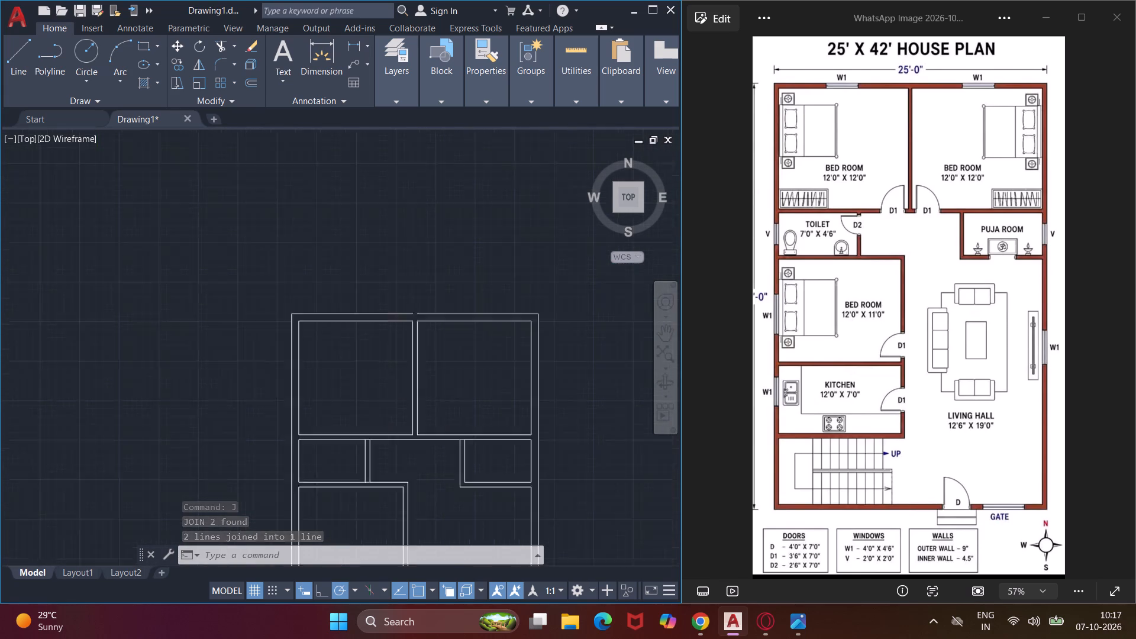
scroll(392, 328, up, 2)
click(413, 267)
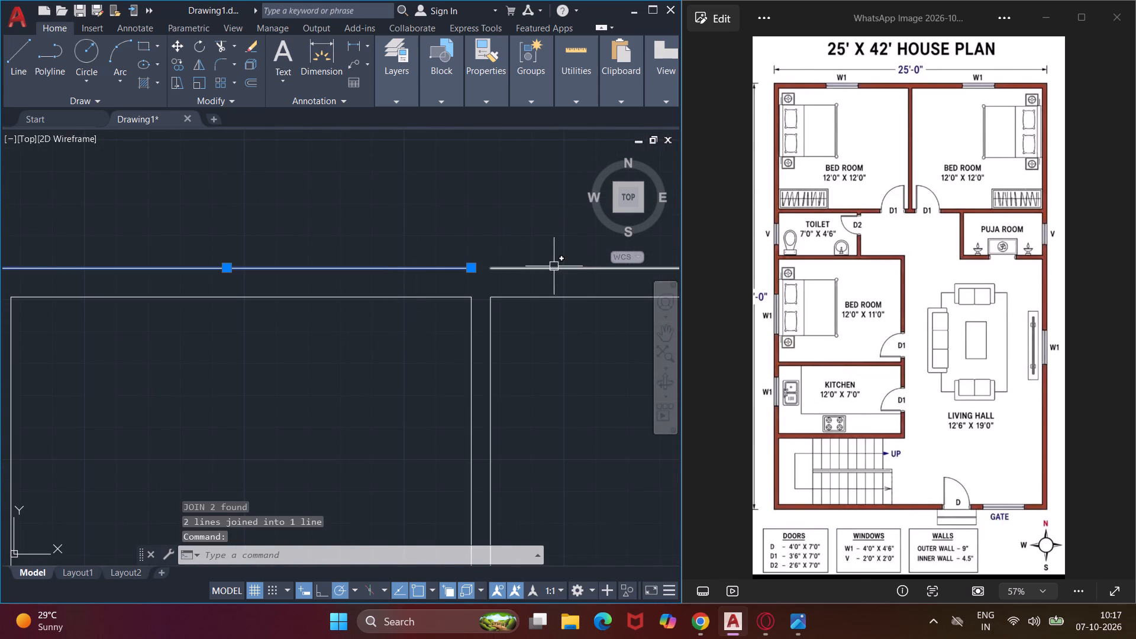
click(553, 267)
text(j)
key(space)
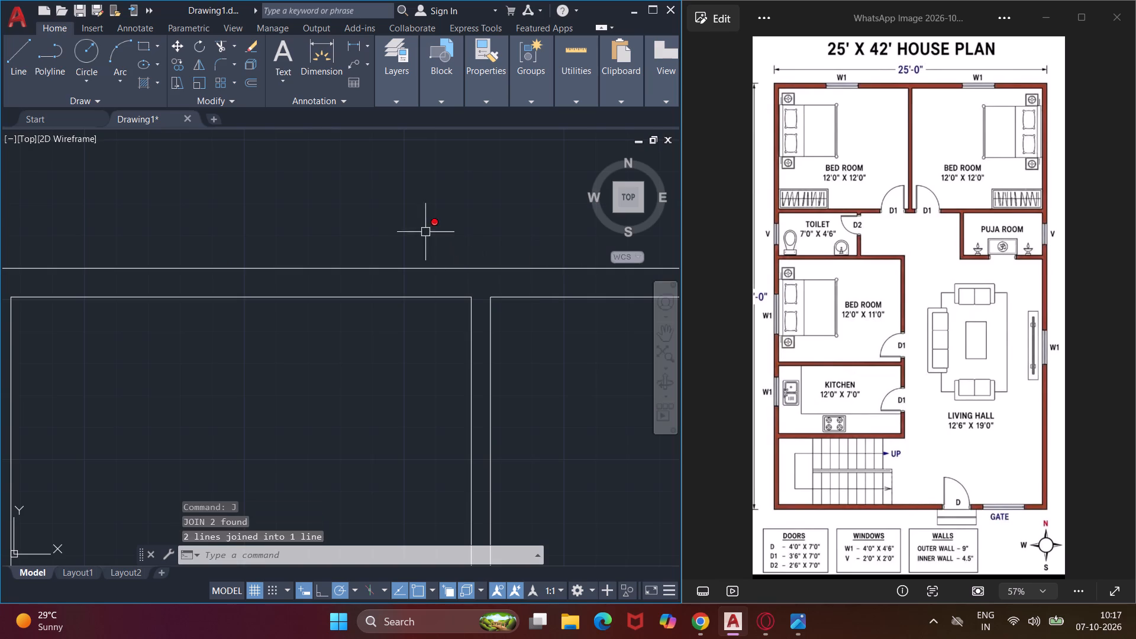
Examine the whole floor plan's wall lines against the reference image for remaining gaps and overhangs.
scroll(382, 234, down, 3)
middle_drag(379, 237, 240, 202)
scroll(299, 338, down, 1)
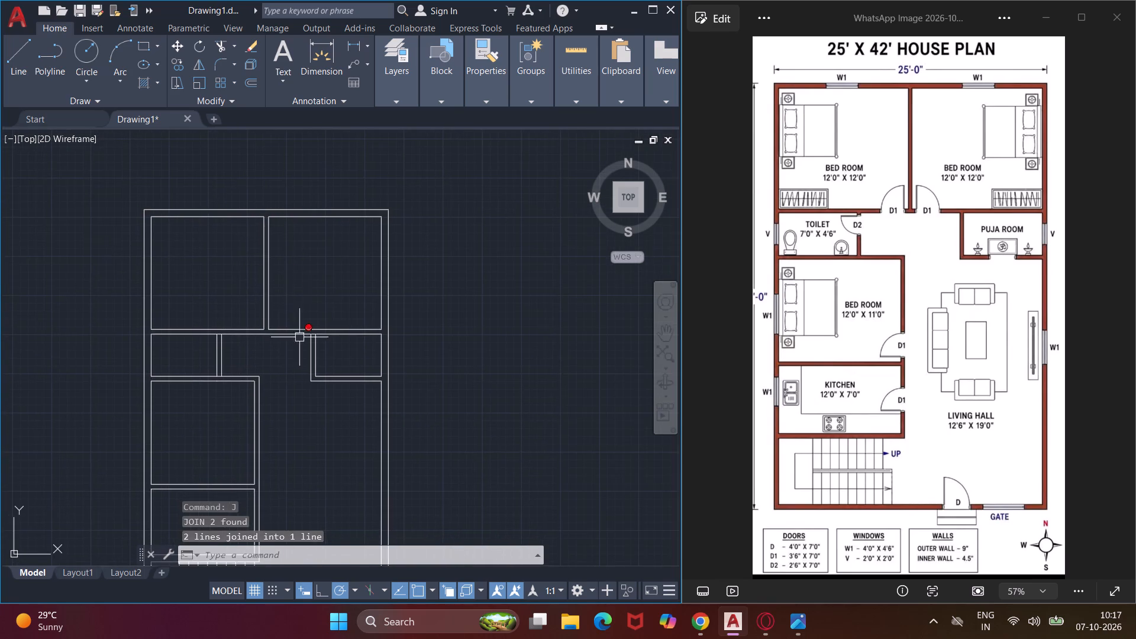
middle_drag(306, 373, 380, 308)
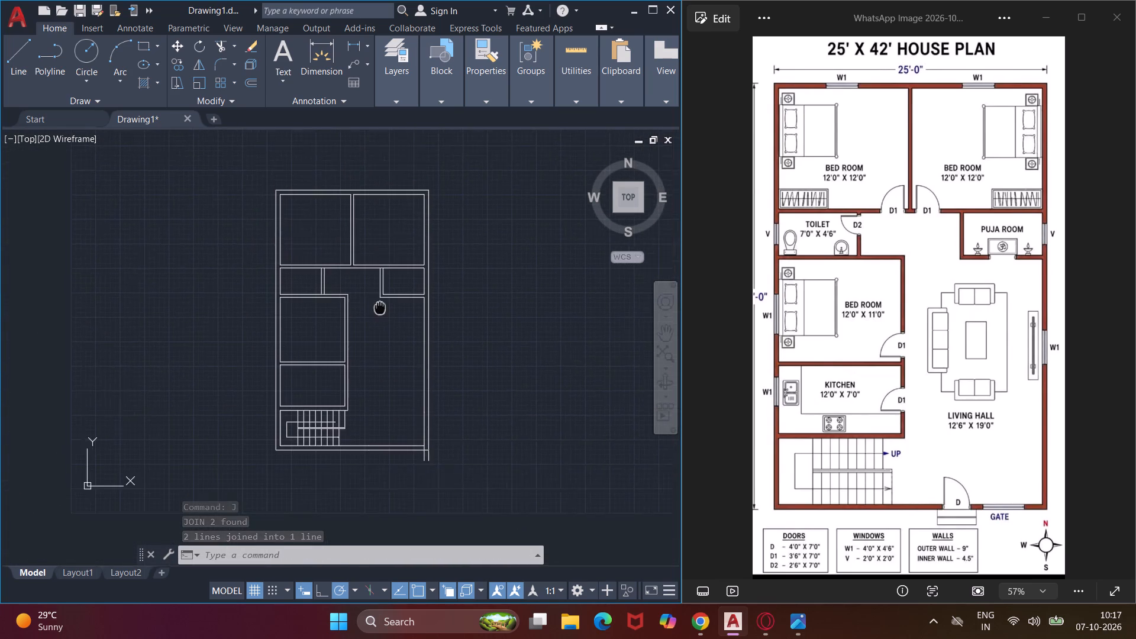
middle_drag(380, 308, 380, 309)
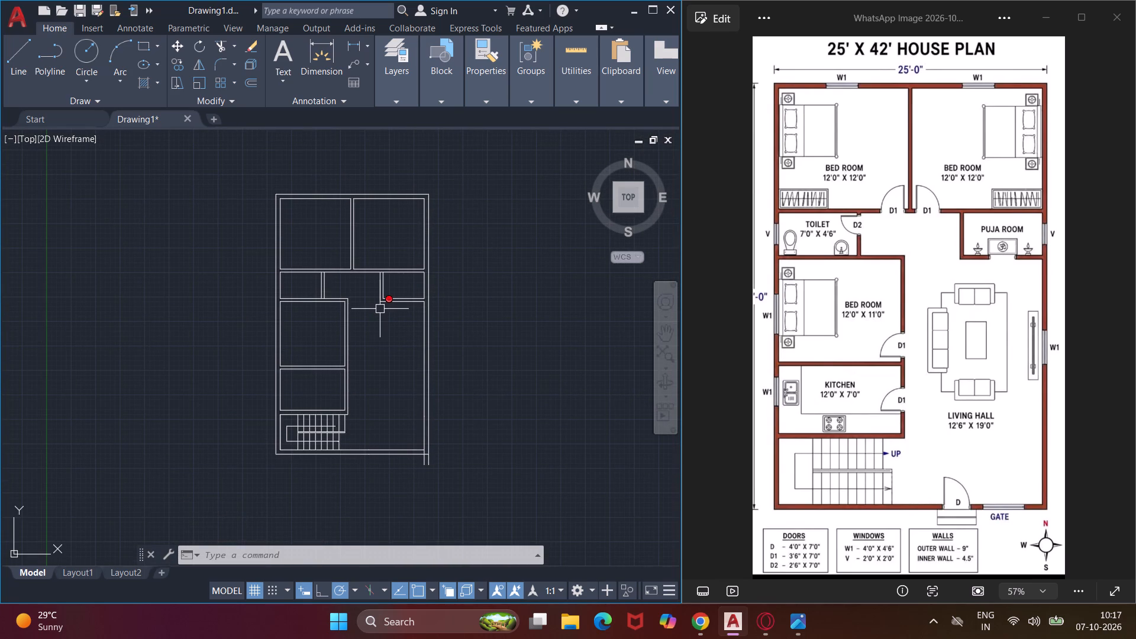
middle_drag(380, 309, 341, 370)
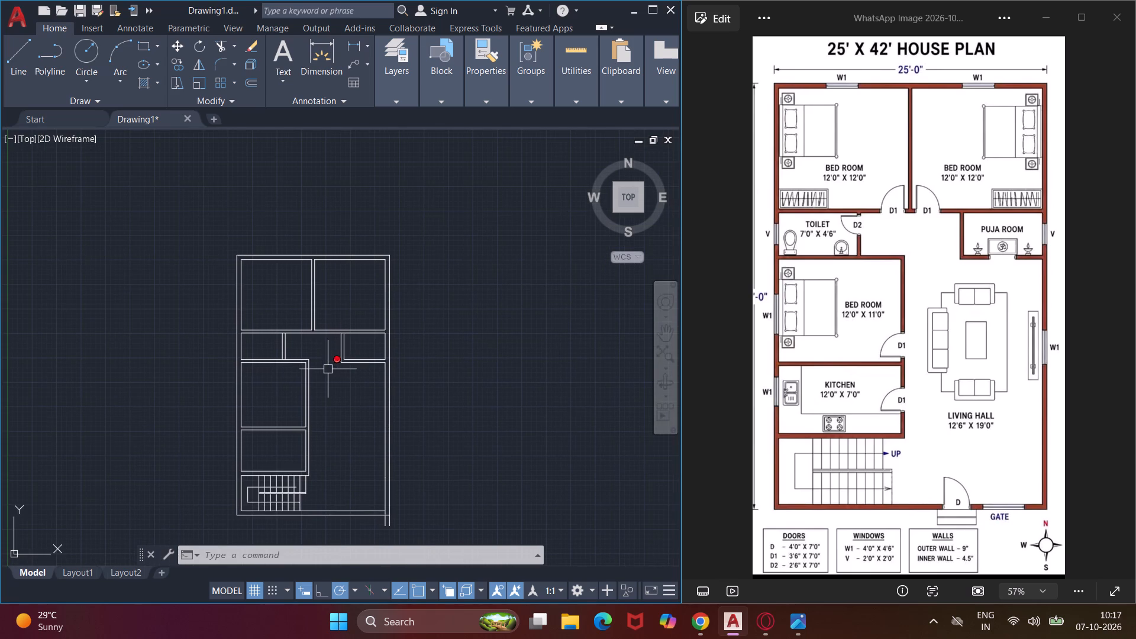
scroll(327, 369, up, 2)
middle_drag(327, 369, 308, 286)
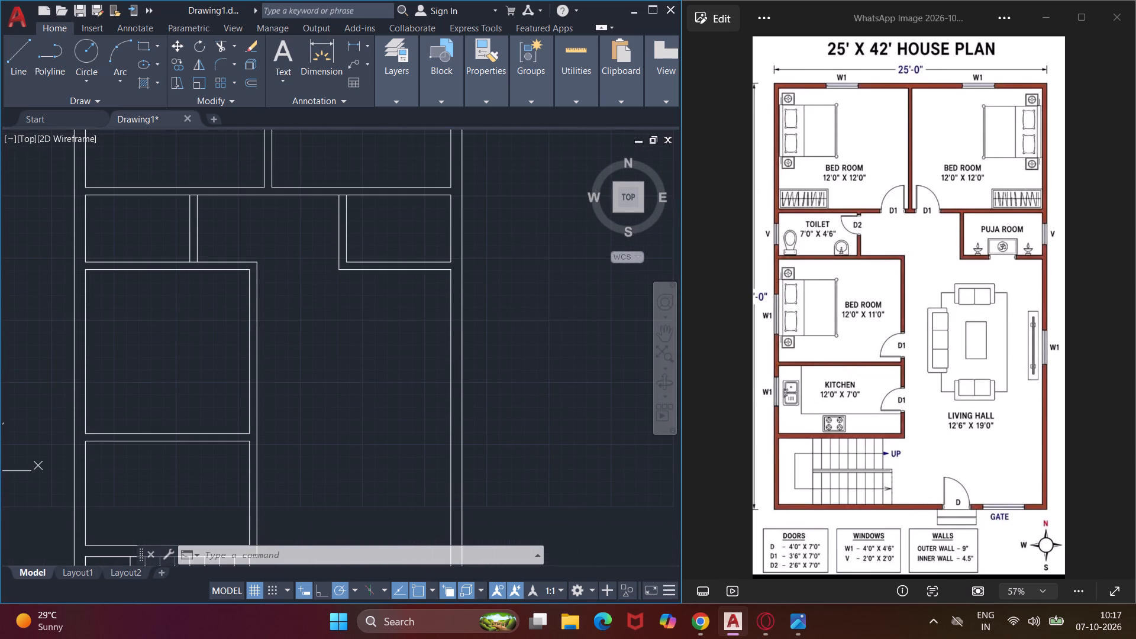
Trim the right outer wall's overhanging lines at the plan's bottom-right corner, including the inner line's stub between the two bottom wall lines.
scroll(308, 286, down, 1)
middle_drag(308, 286, 308, 212)
scroll(385, 472, up, 1)
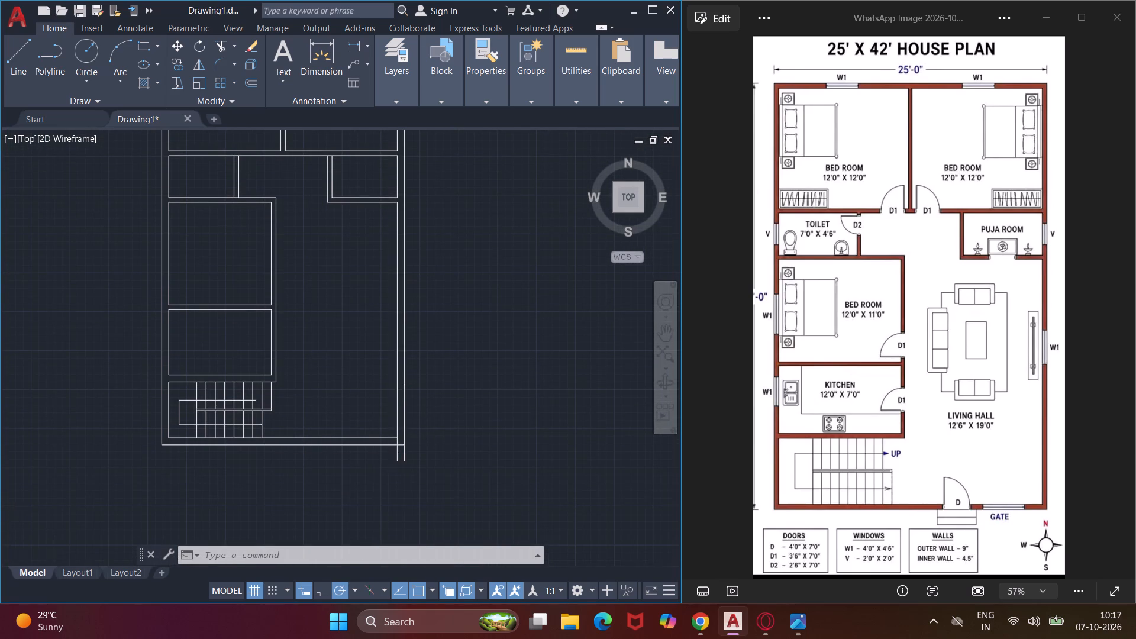
scroll(385, 472, up, 2)
text(tr)
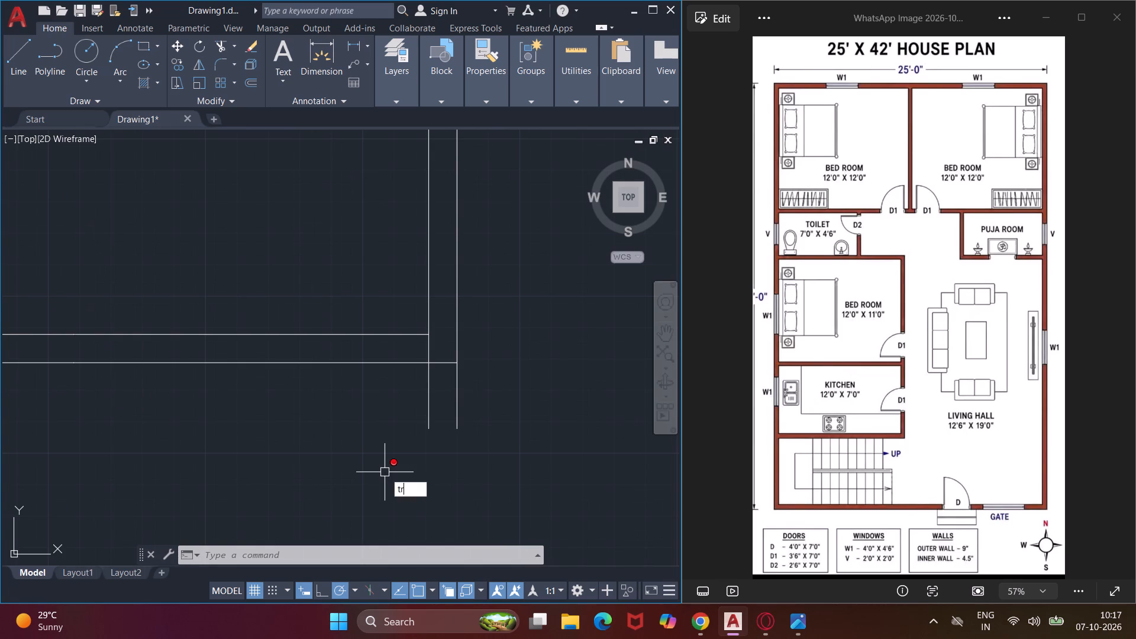
key(space)
key(space)
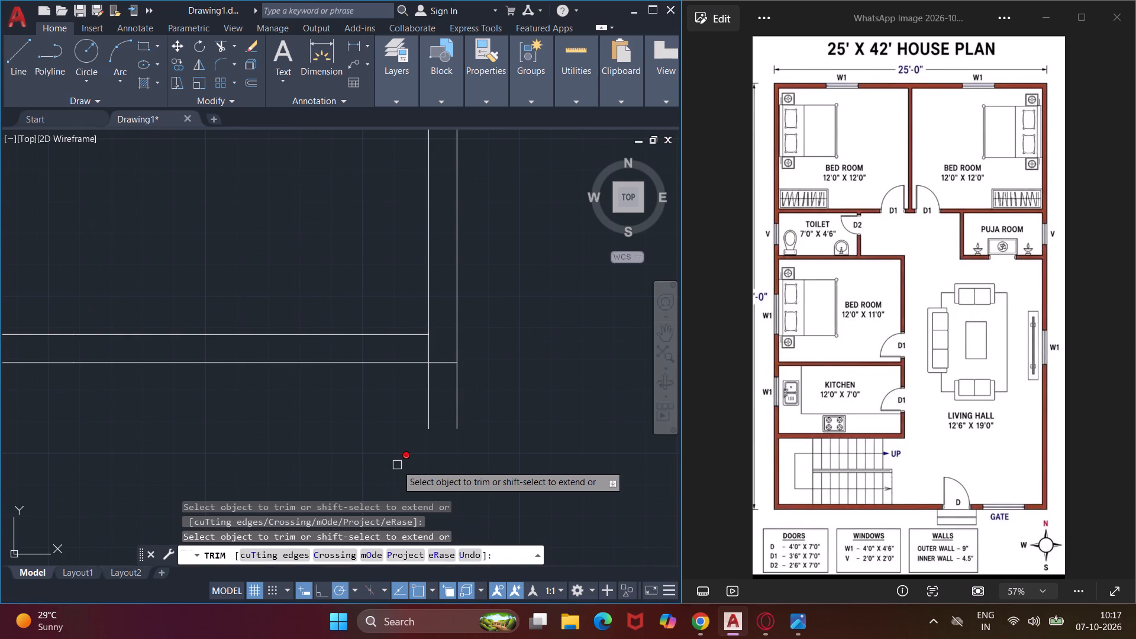
click(430, 422)
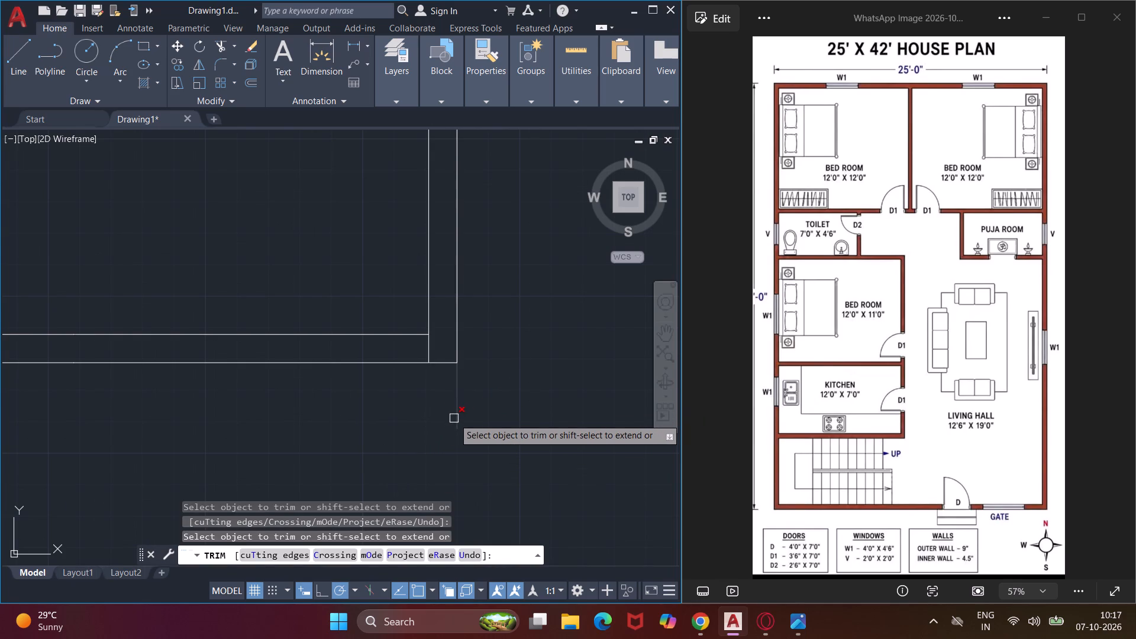
click(454, 418)
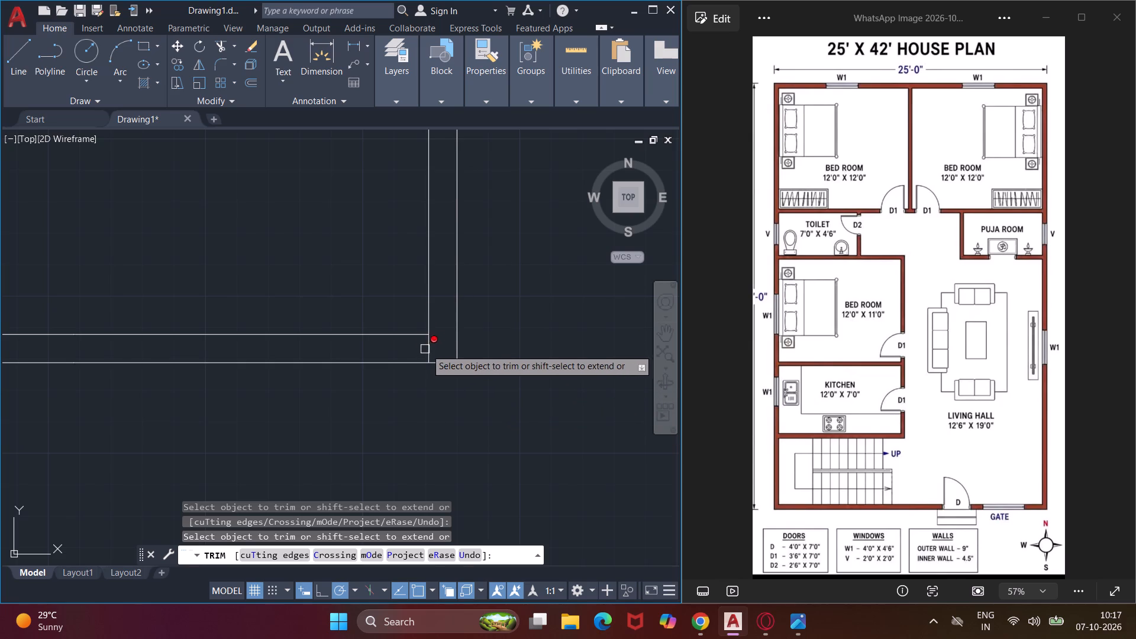
click(428, 346)
scroll(428, 346, down, 2)
middle_drag(441, 398, 559, 490)
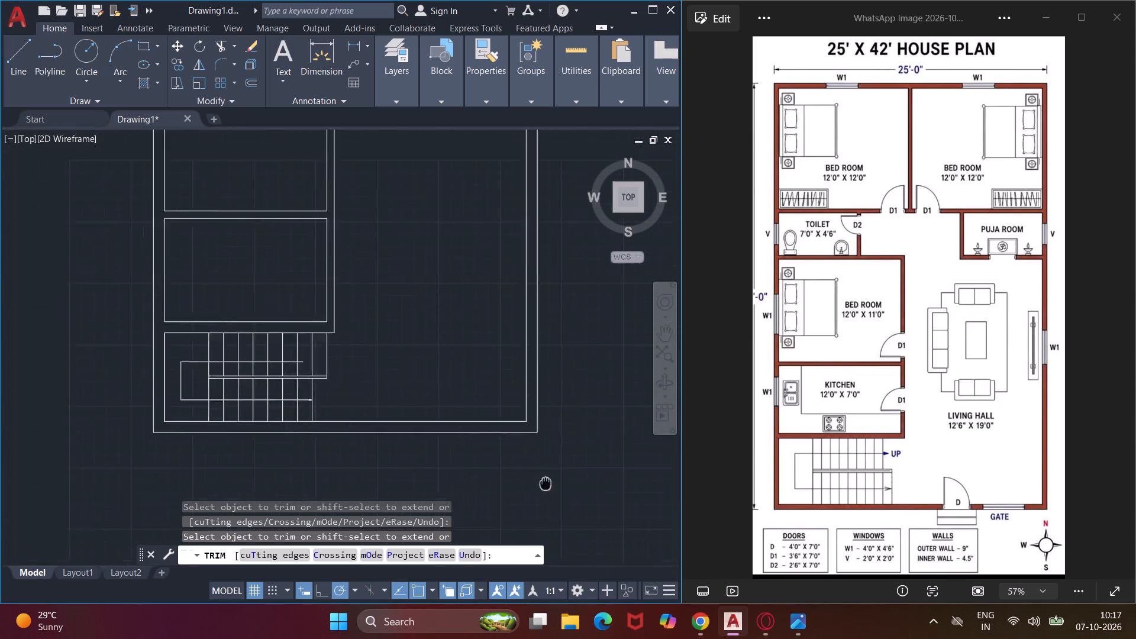
middle_drag(559, 490, 592, 513)
scroll(476, 340, down, 3)
middle_drag(476, 345, 419, 428)
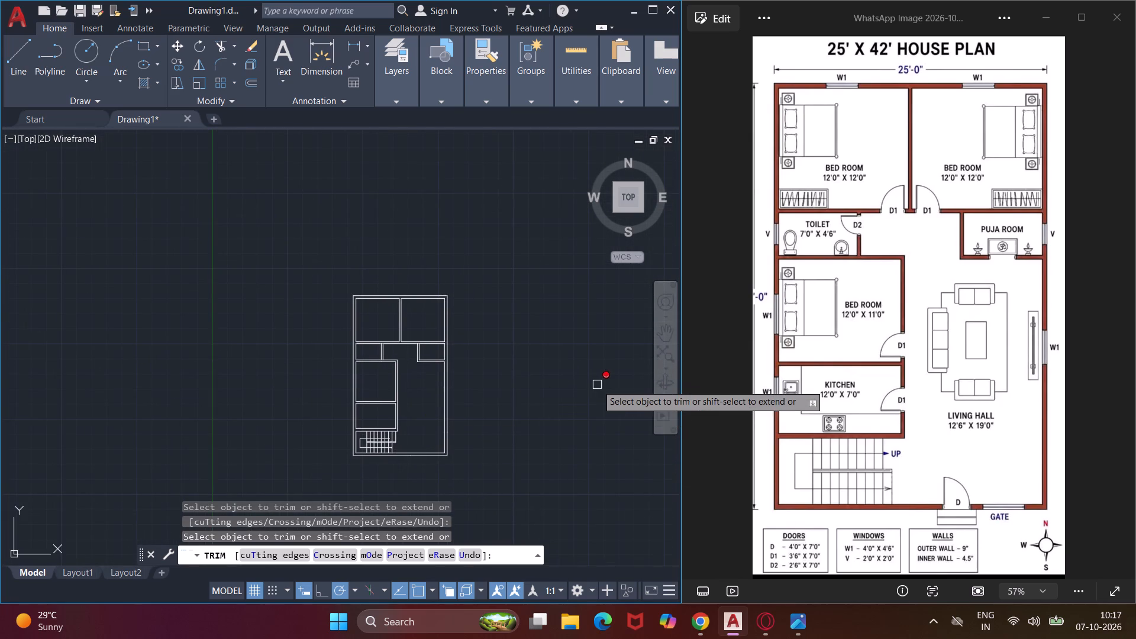
key(Escape)
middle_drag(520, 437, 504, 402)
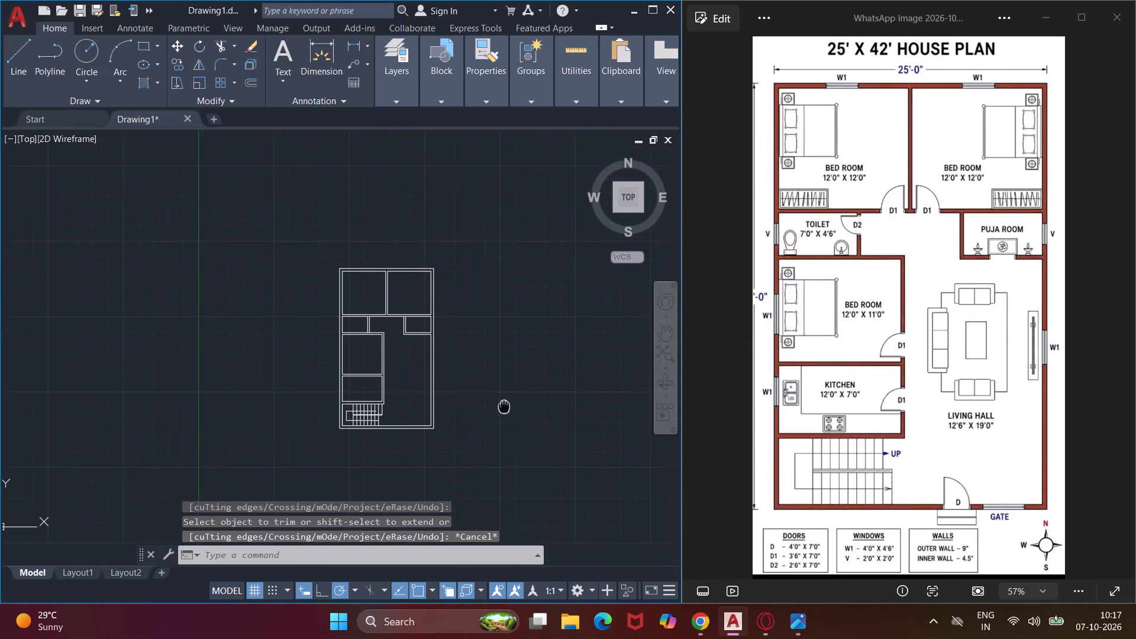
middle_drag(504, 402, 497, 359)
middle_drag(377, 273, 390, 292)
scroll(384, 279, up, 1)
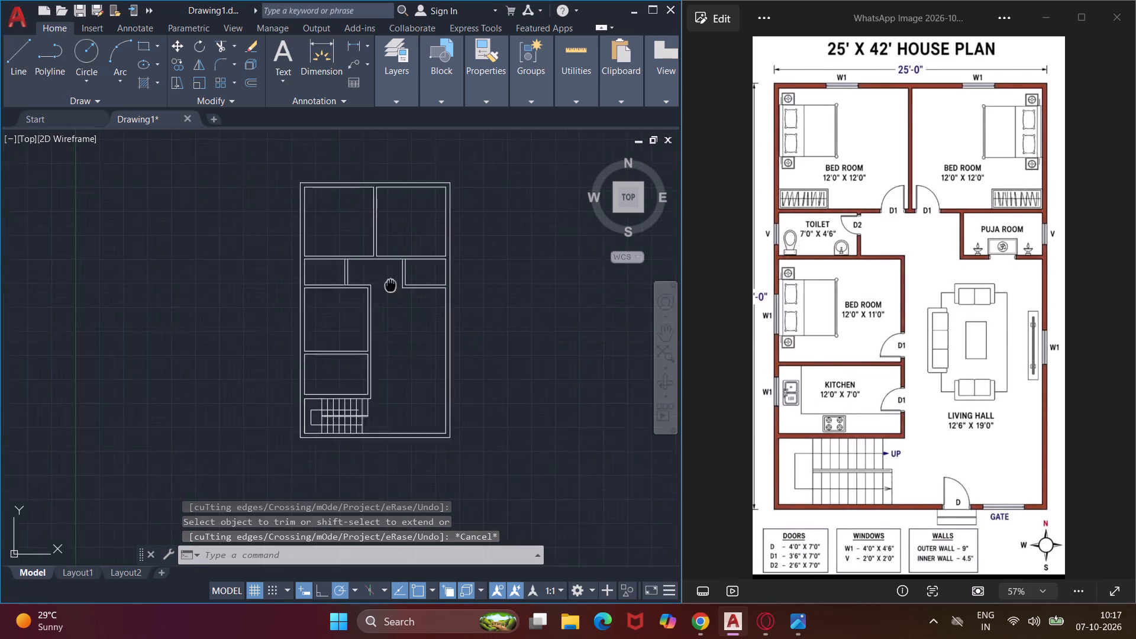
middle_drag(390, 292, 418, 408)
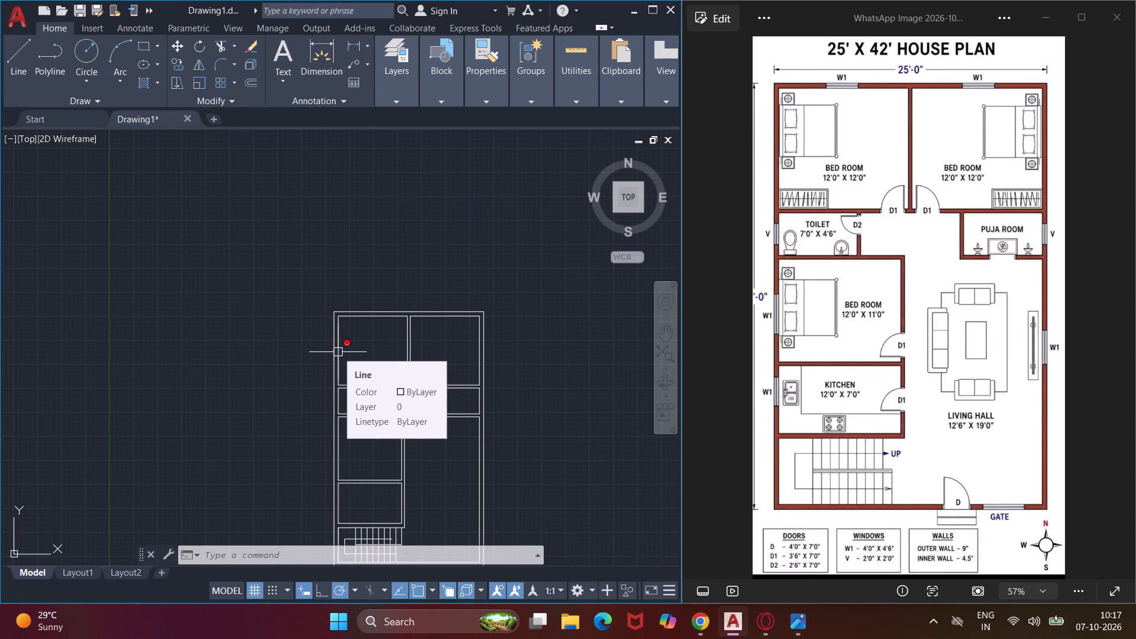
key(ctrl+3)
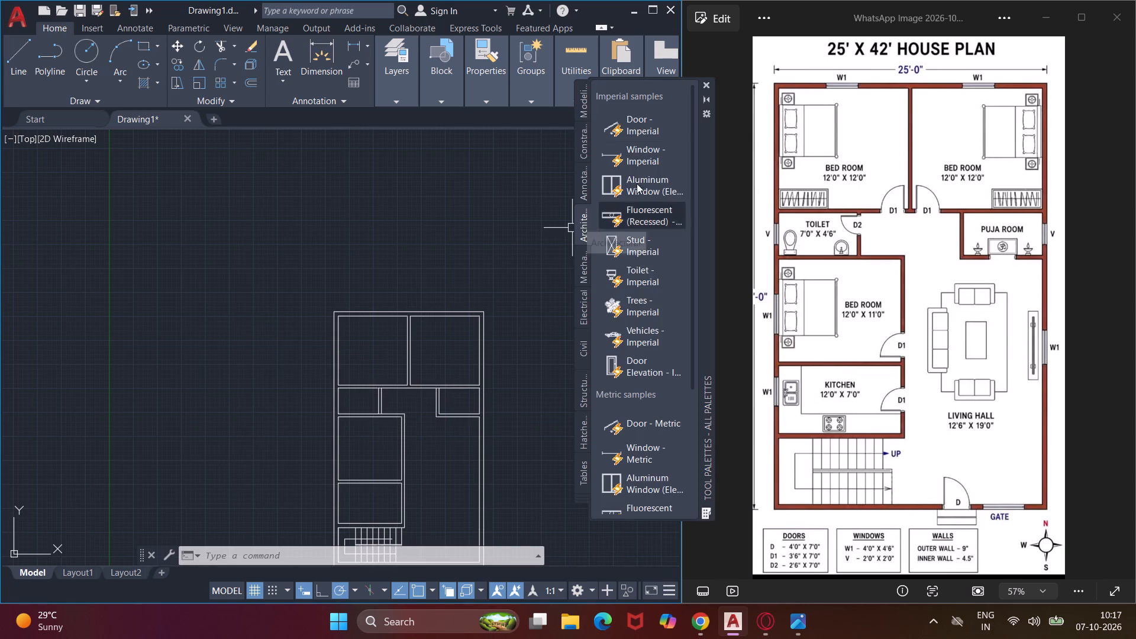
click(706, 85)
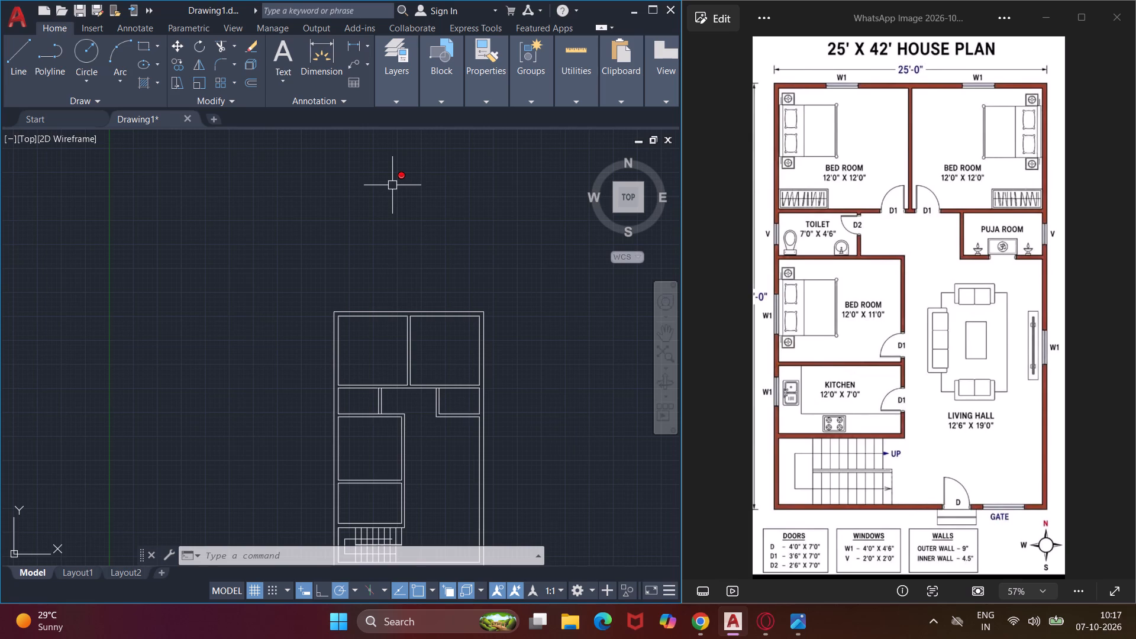
Open the blocks of House Designer.dwg in DesignCenter and move the palette clear of the lower floor plan.
key(ctrl+2)
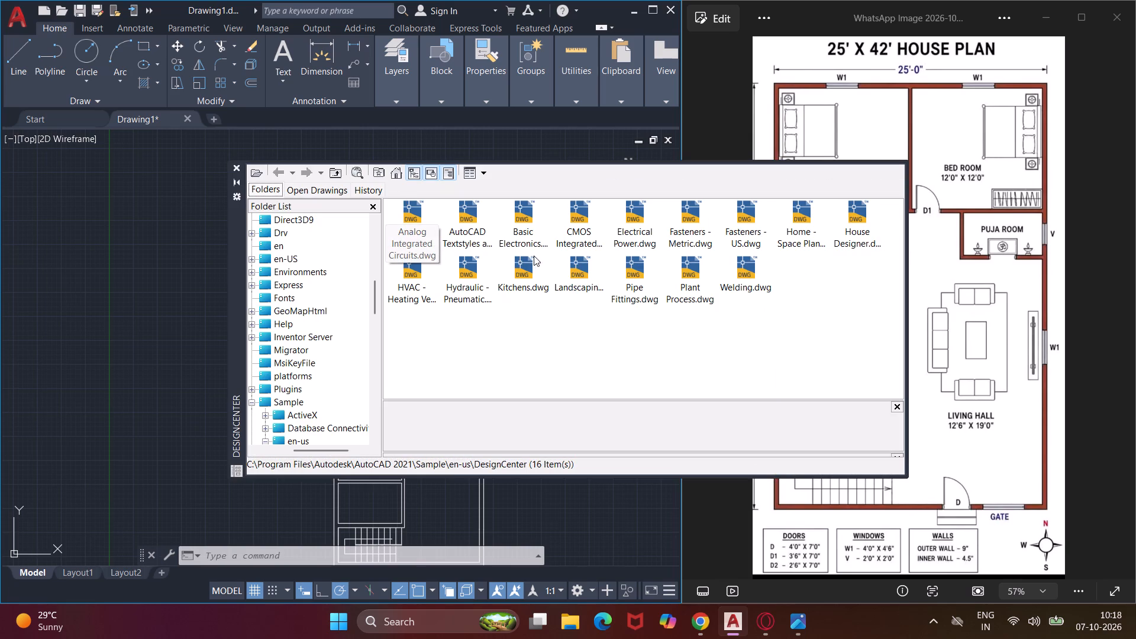
click(852, 225)
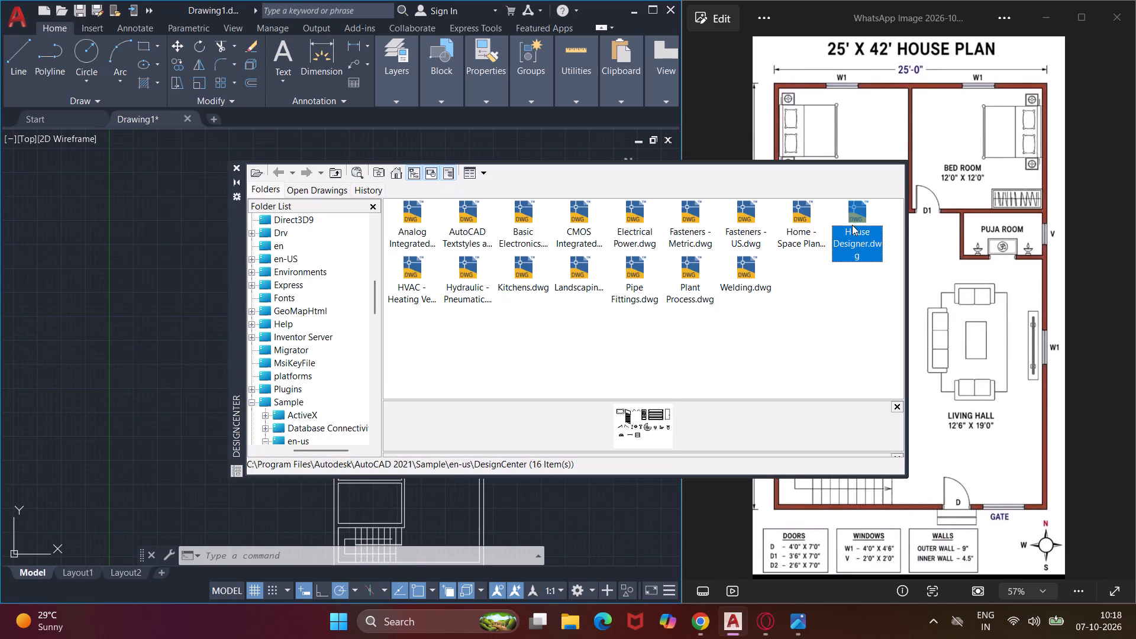
double_click(852, 225)
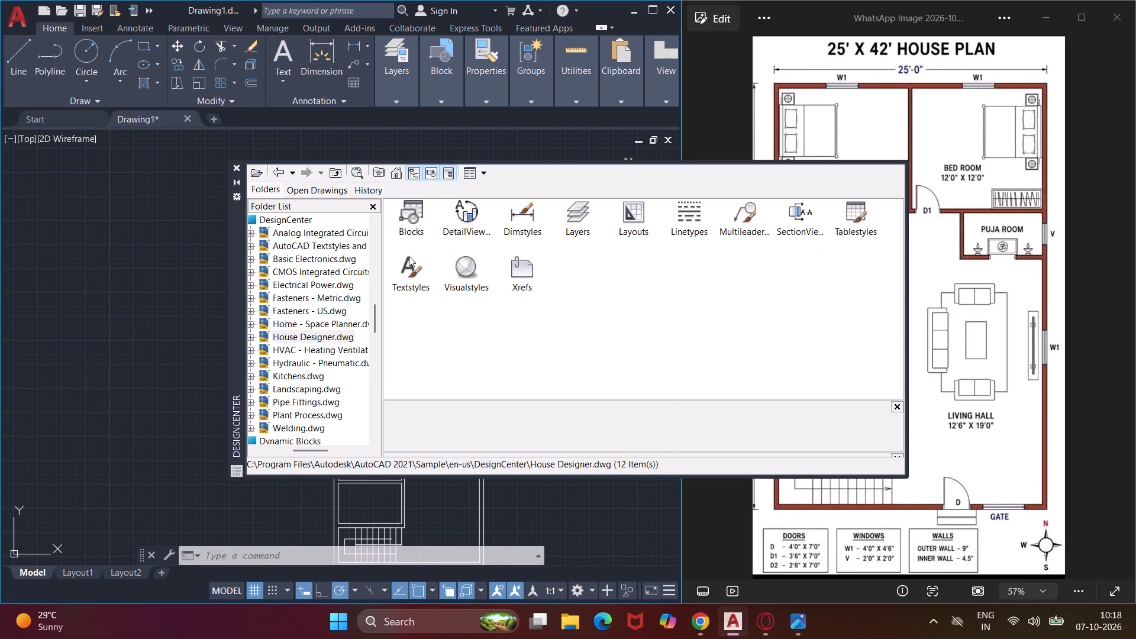
double_click(399, 228)
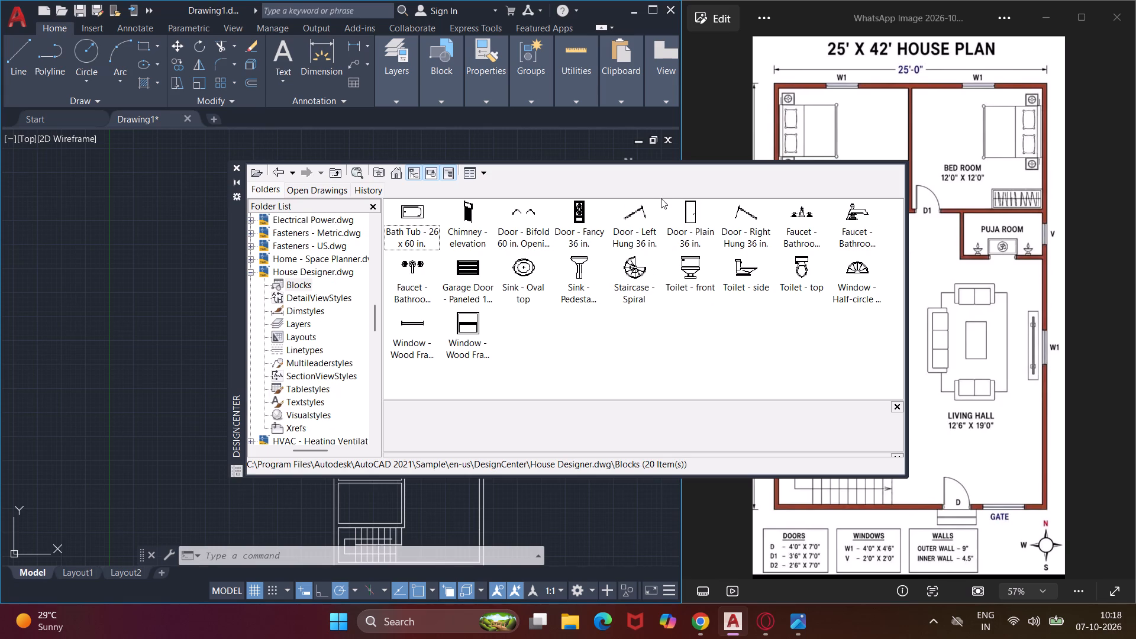
drag(644, 174, 620, 146)
drag(571, 162, 554, 135)
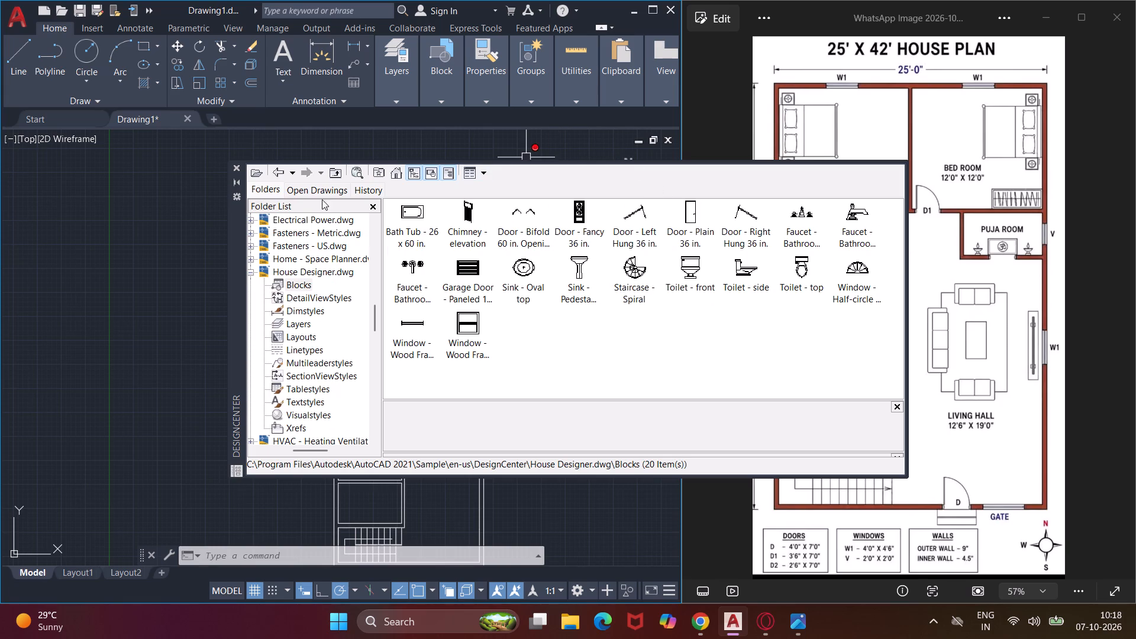
drag(241, 254, 218, 137)
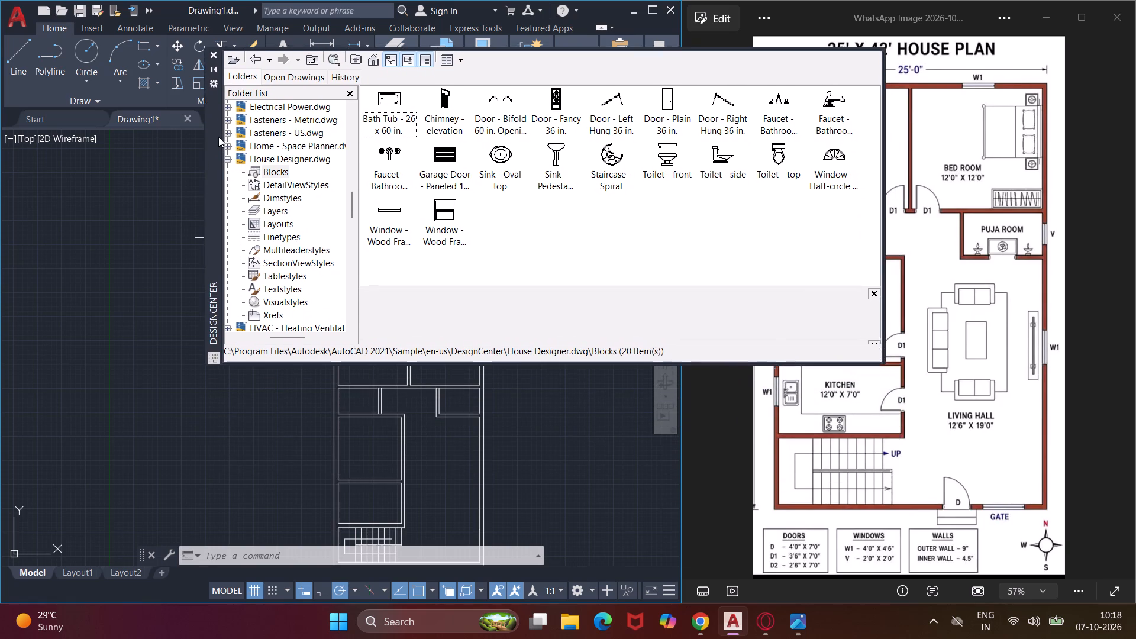
drag(218, 137, 214, 91)
drag(211, 110, 45, 118)
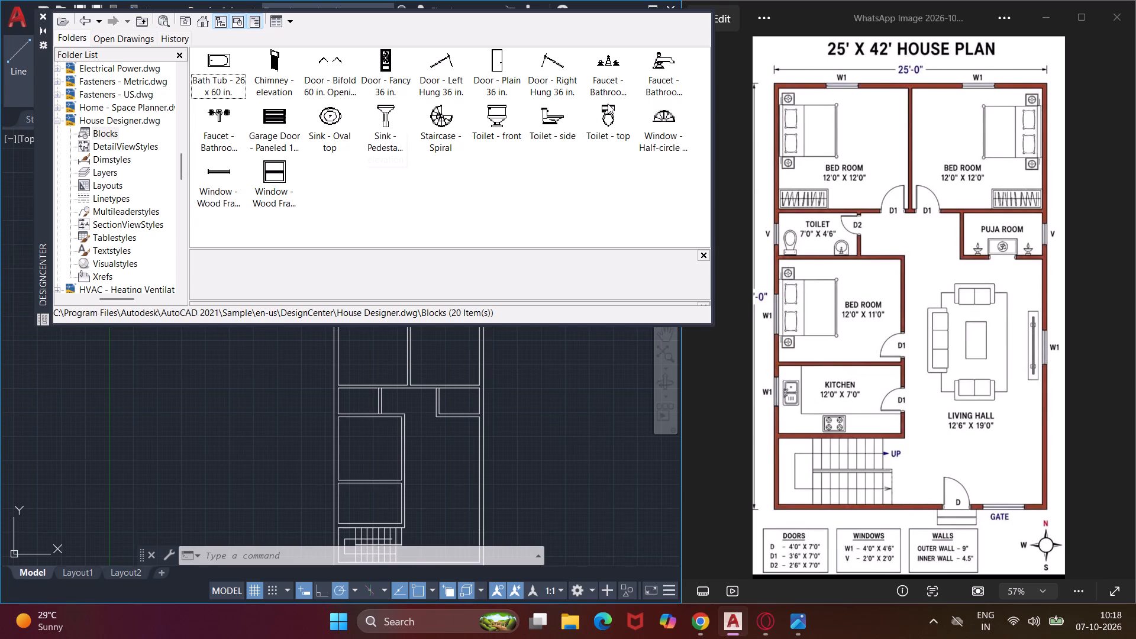
Insert the Toilet - top and Sink - Oval top blocks into the empty space to the left of the floor plan.
drag(612, 108, 460, 266)
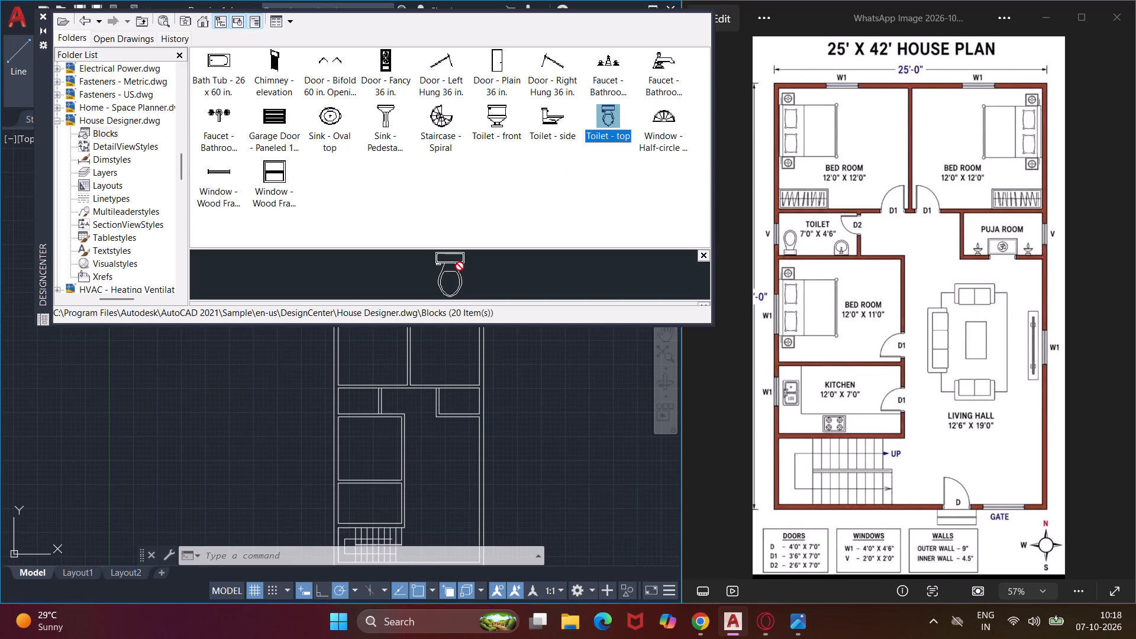
drag(460, 266, 102, 453)
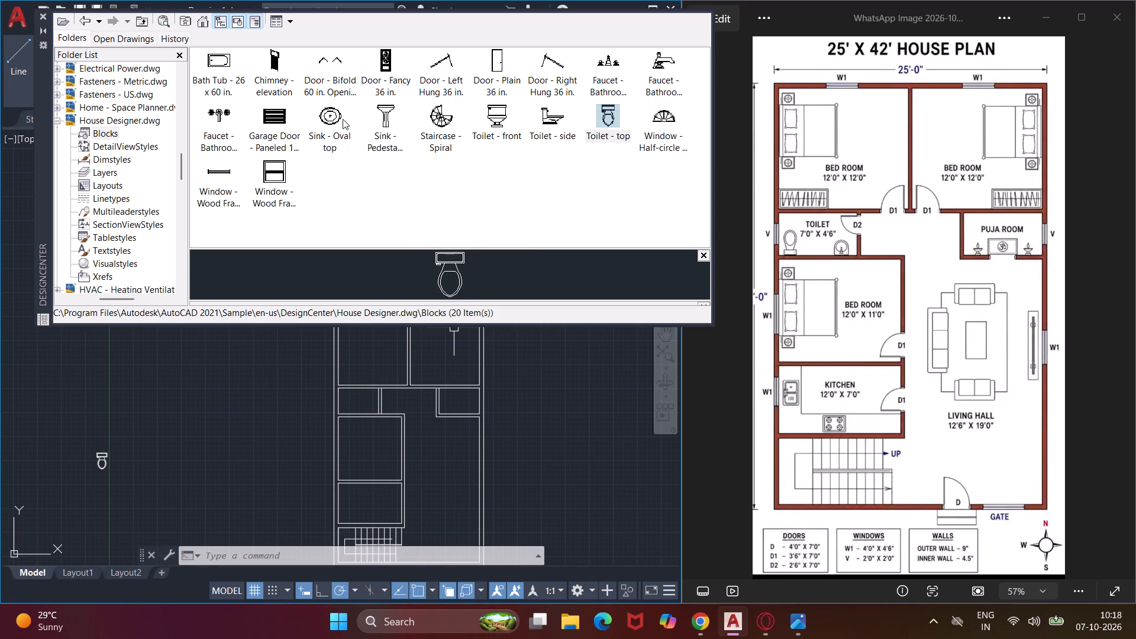
drag(343, 119, 204, 399)
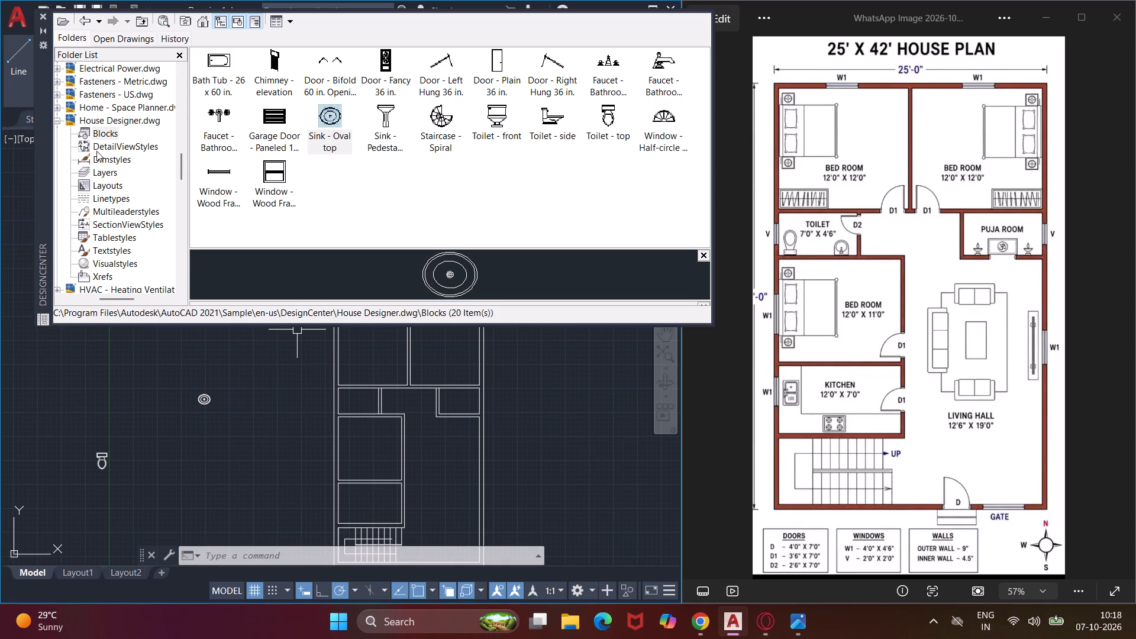
Open the blocks of Home - Space Planner.dwg in DesignCenter.
click(103, 122)
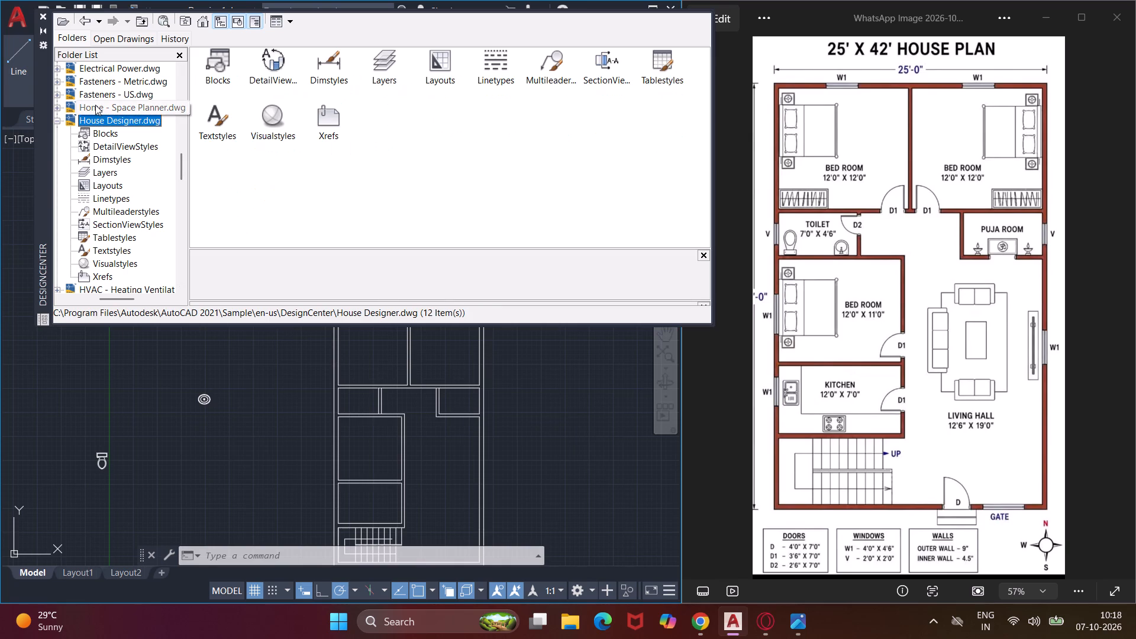
click(95, 105)
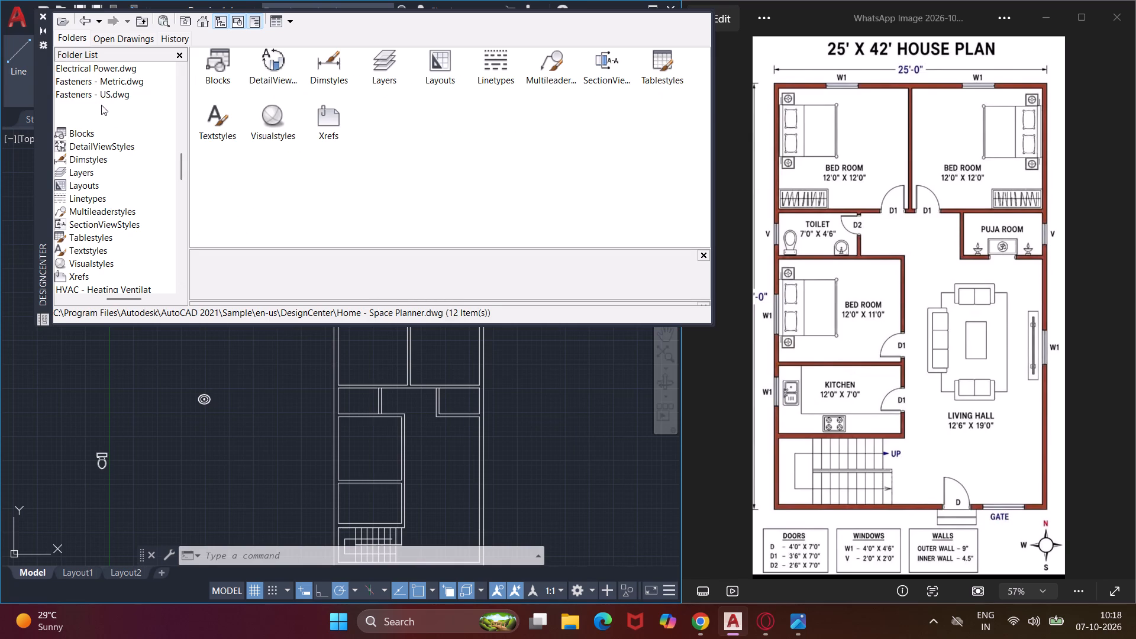
click(101, 105)
click(104, 123)
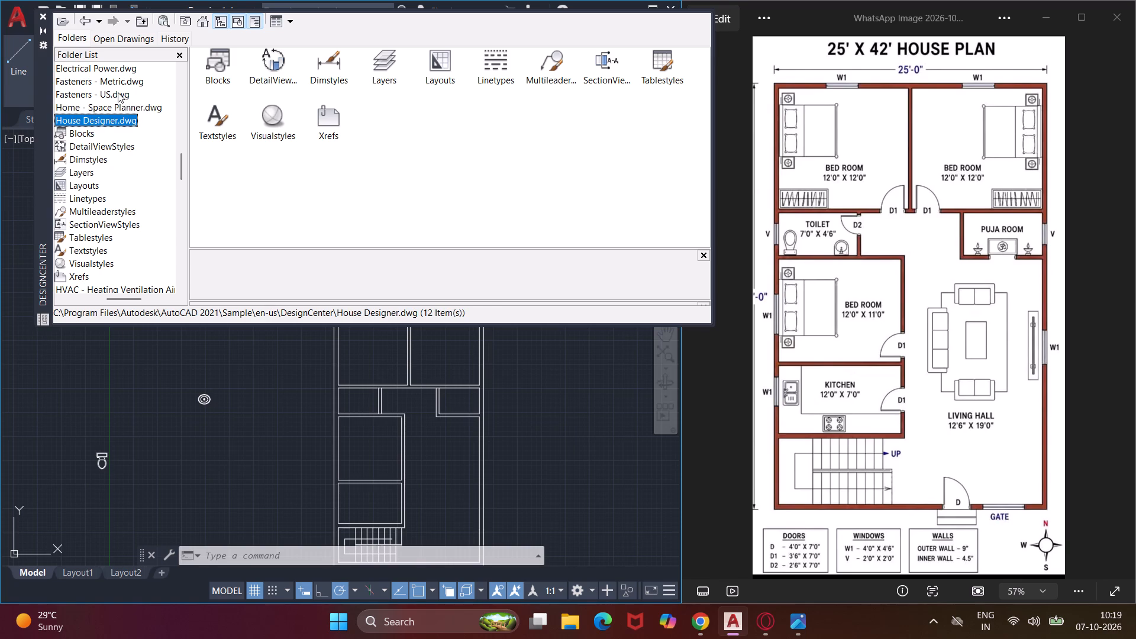
scroll(118, 92, up, 1)
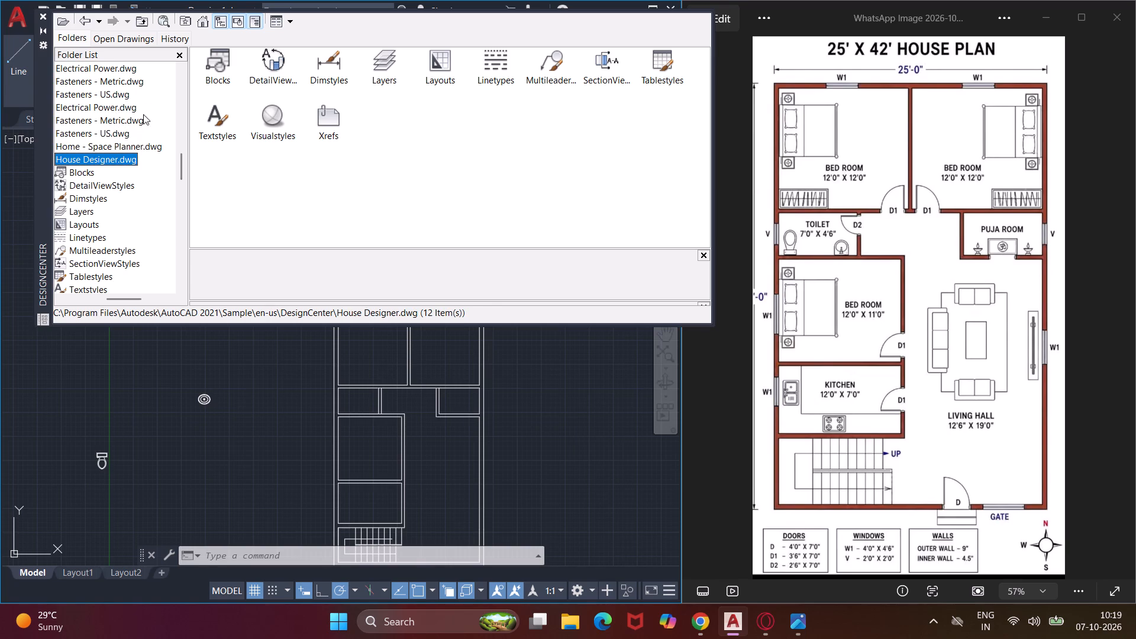
click(82, 25)
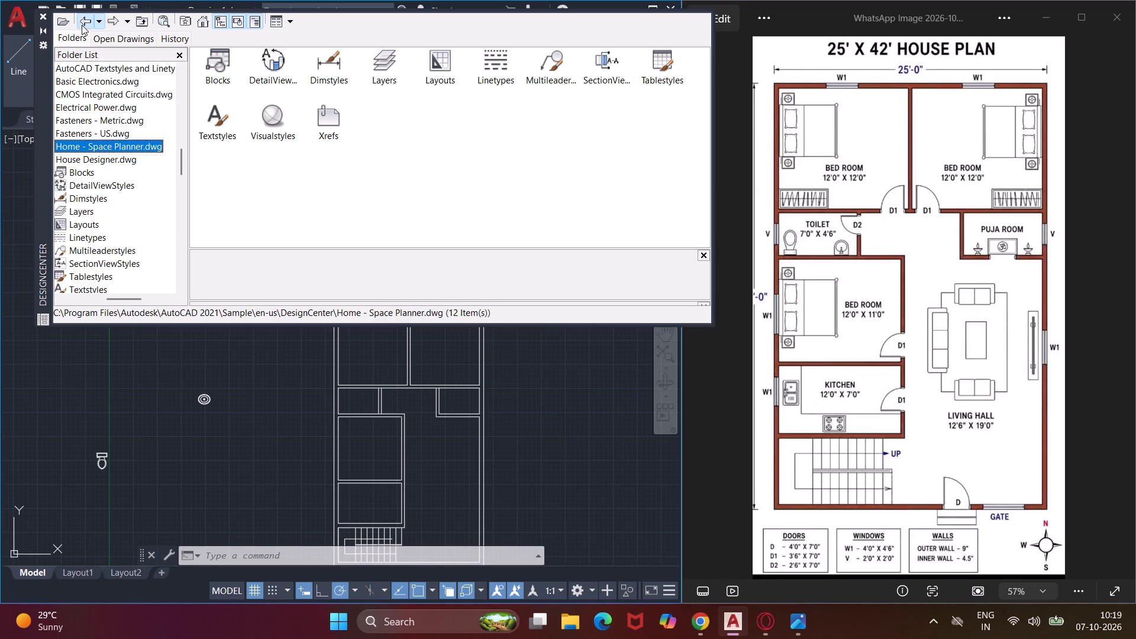
click(82, 25)
click(82, 25)
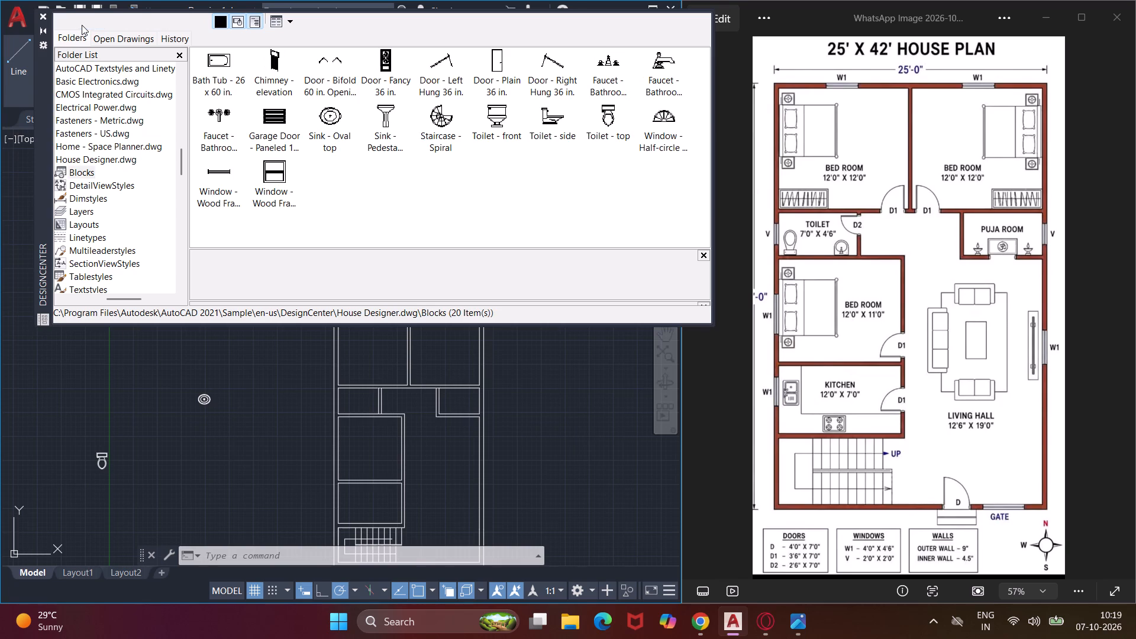
click(82, 25)
click(82, 25)
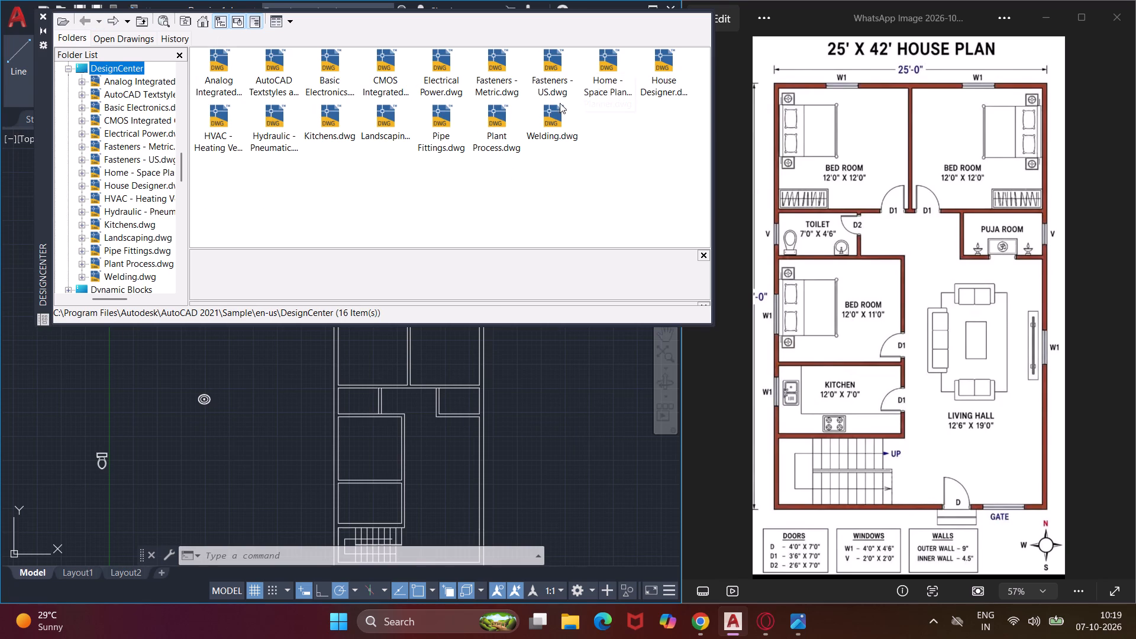
double_click(603, 64)
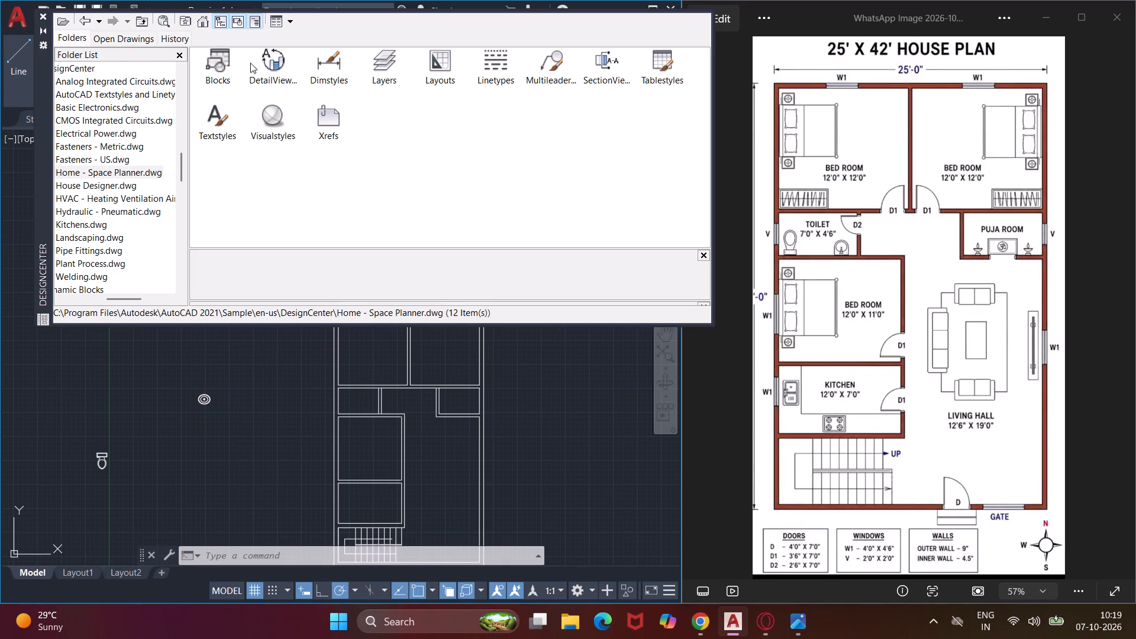
double_click(213, 60)
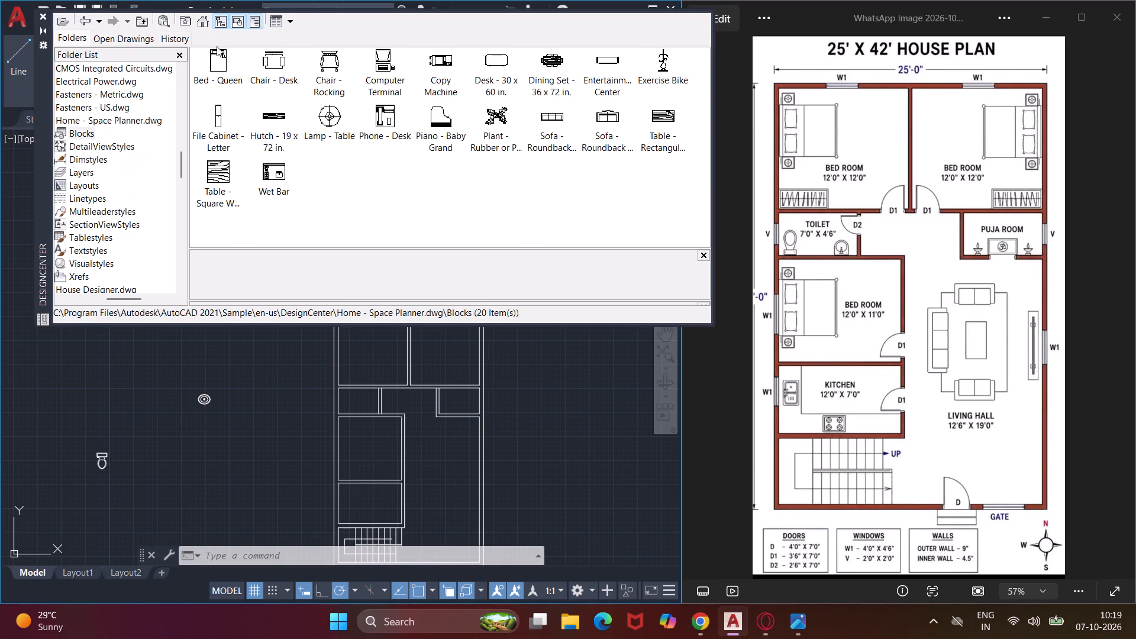
Insert the Bed - Queen block and the three-seat and two-seat Sofa - Roundback blocks into the empty space left of the floor plan.
drag(220, 54, 162, 431)
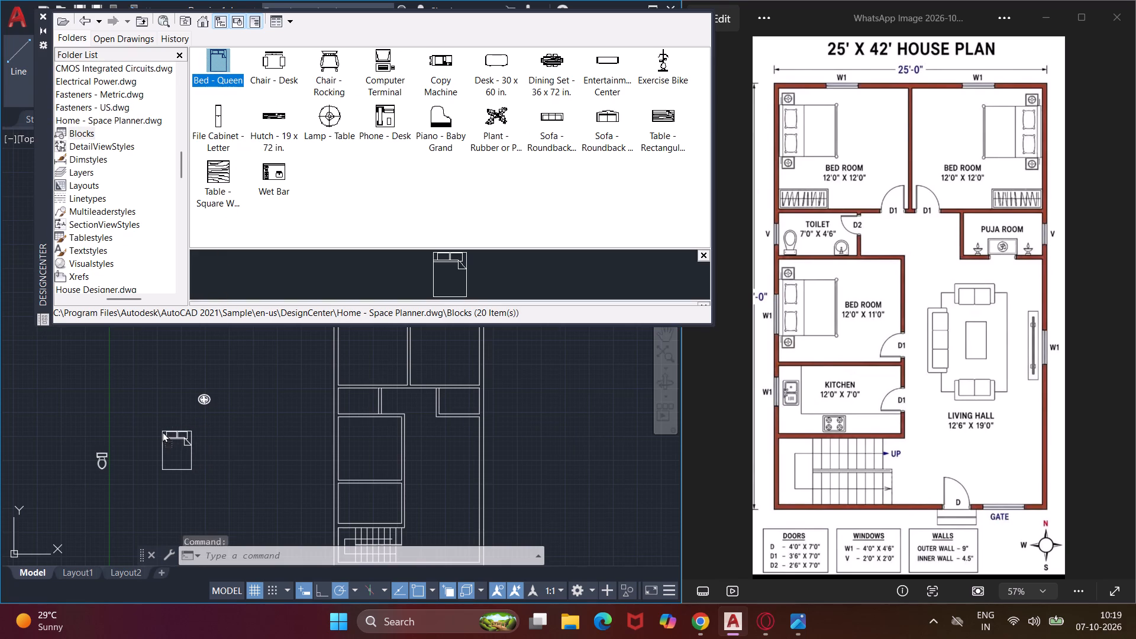
drag(162, 431, 162, 432)
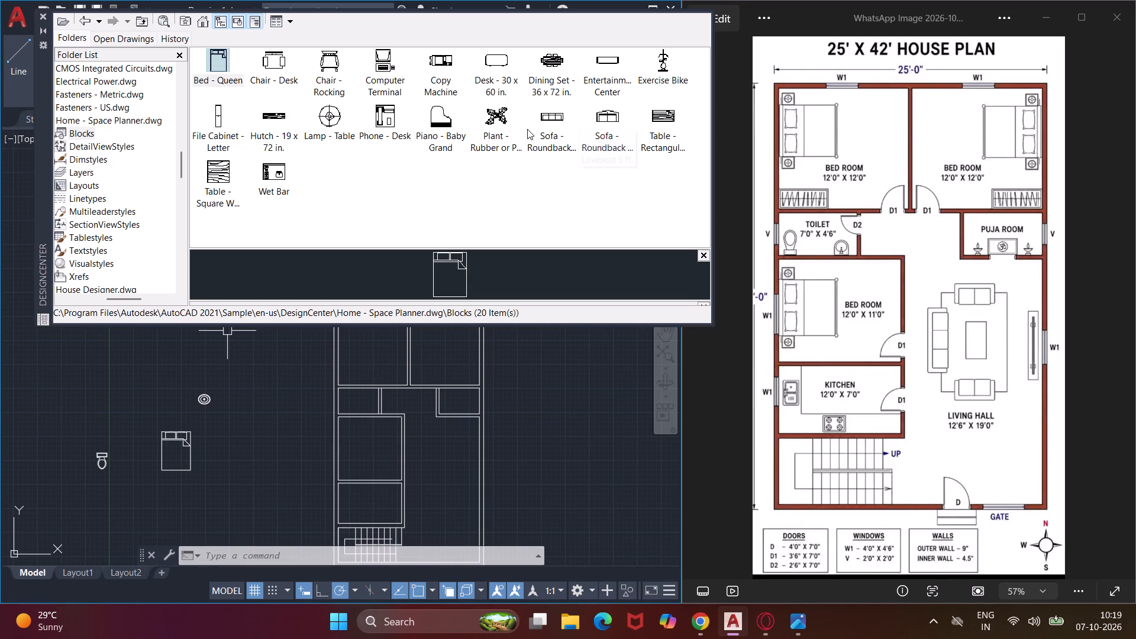
drag(551, 118, 246, 457)
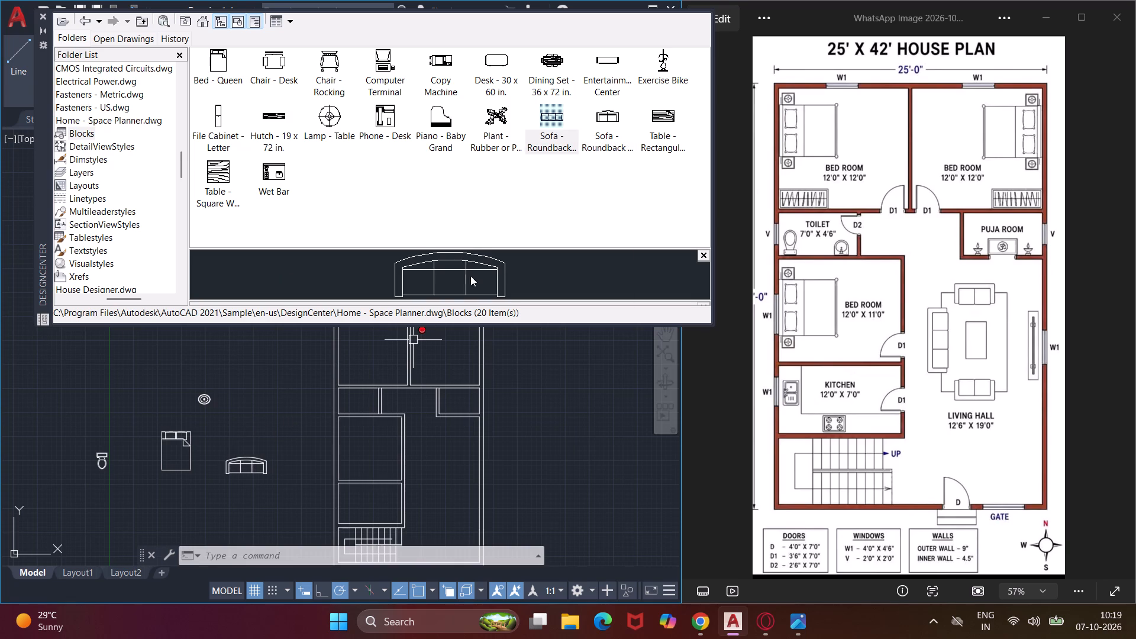
drag(611, 118, 257, 426)
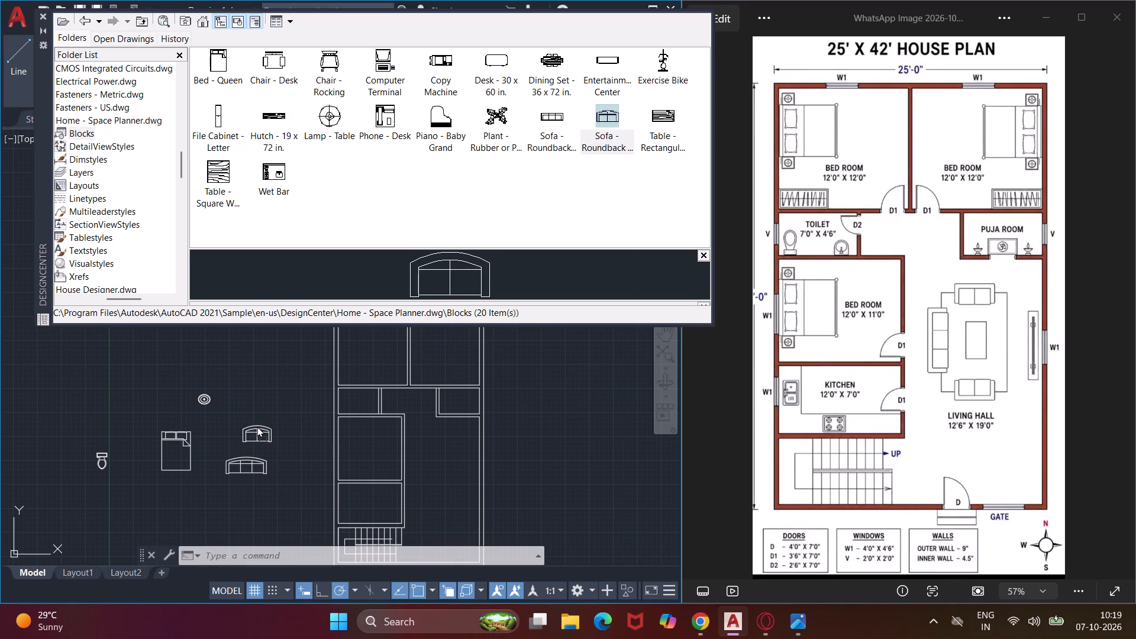
drag(257, 426, 256, 409)
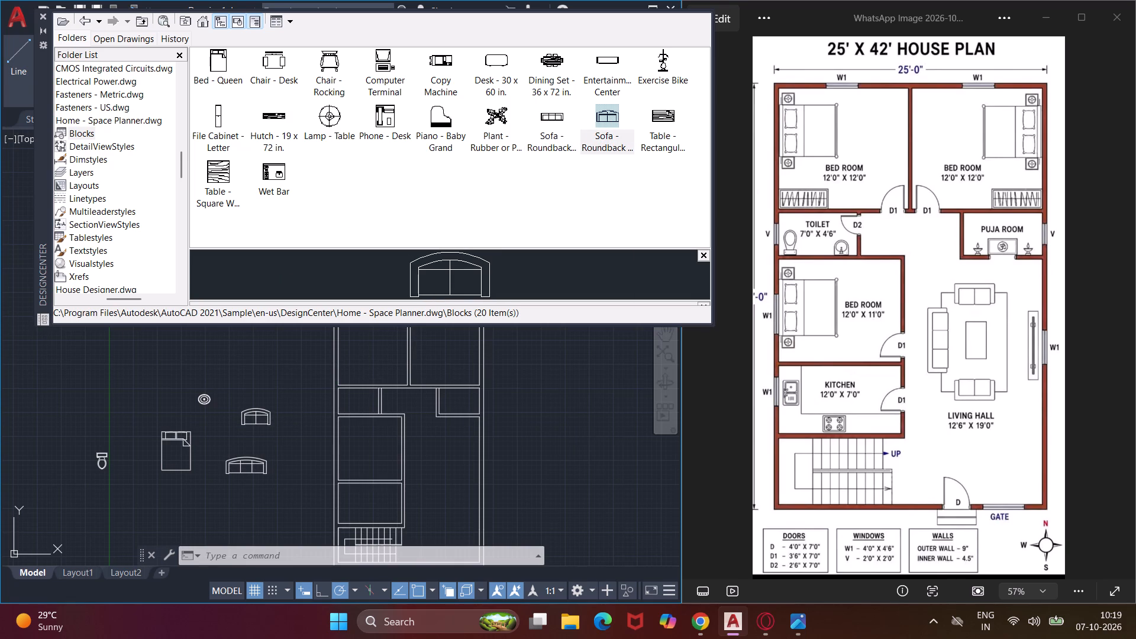
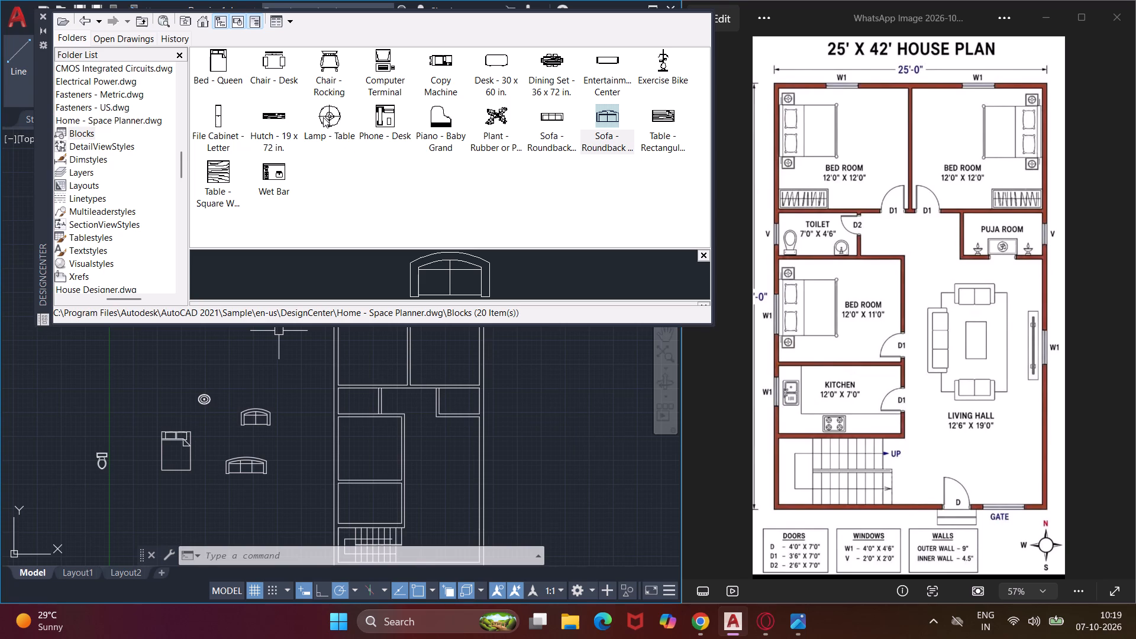
Insert the Lamp - Table block from Home - Space Planner.dwg beside the head of the bed.
drag(322, 113, 143, 420)
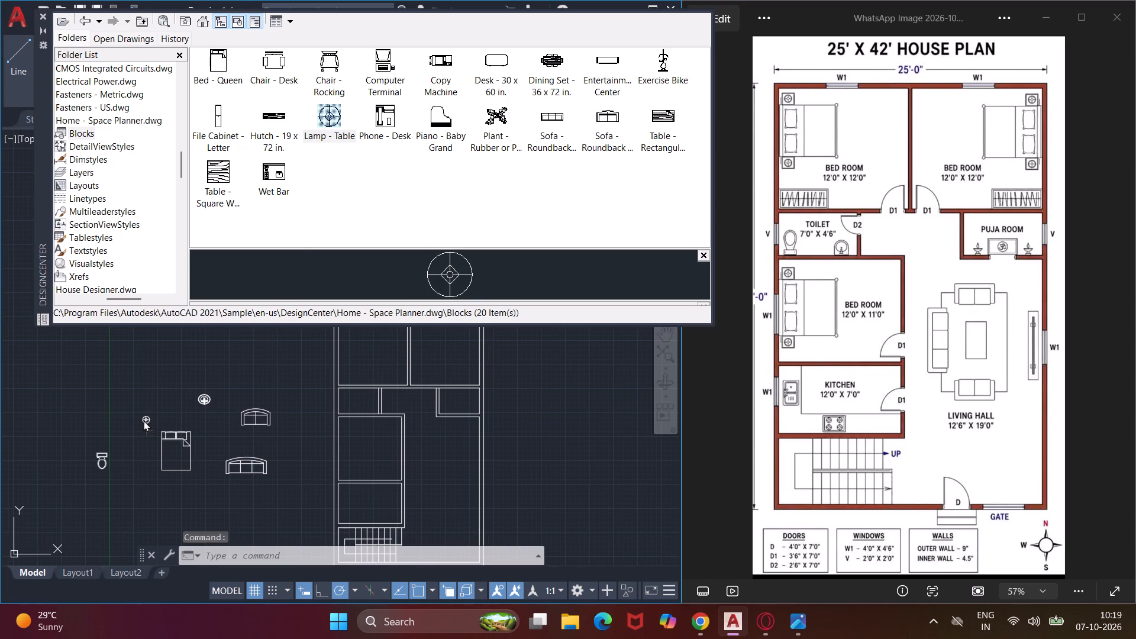
drag(143, 420, 153, 435)
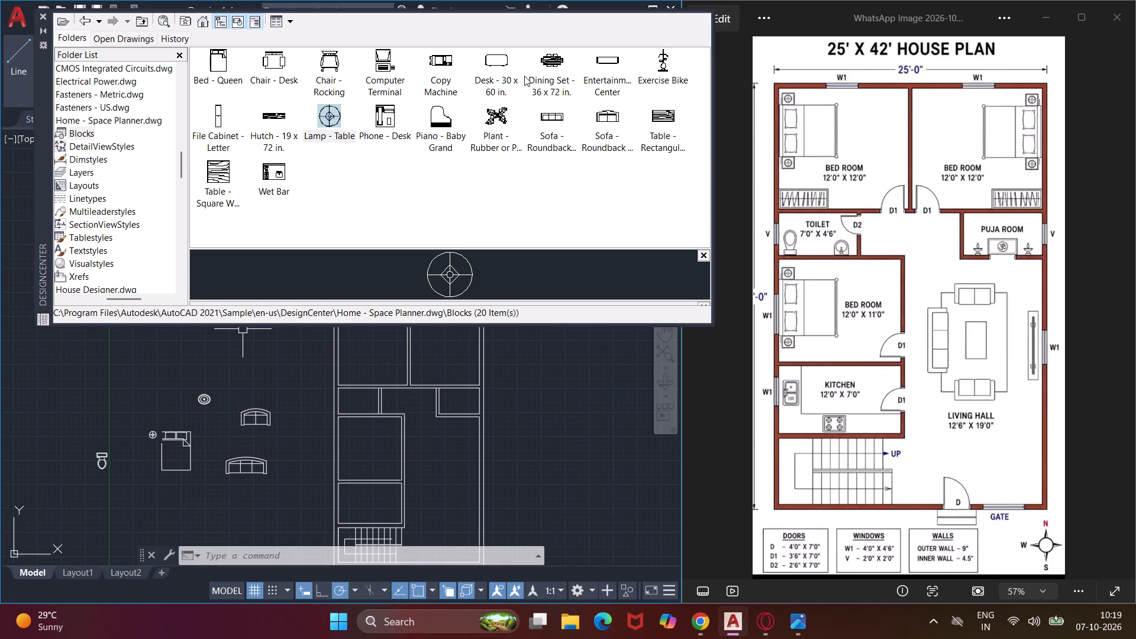
Look through the blocks of the House Designer.dwg sample drawing and return to the list of sample drawings.
click(85, 22)
click(85, 22)
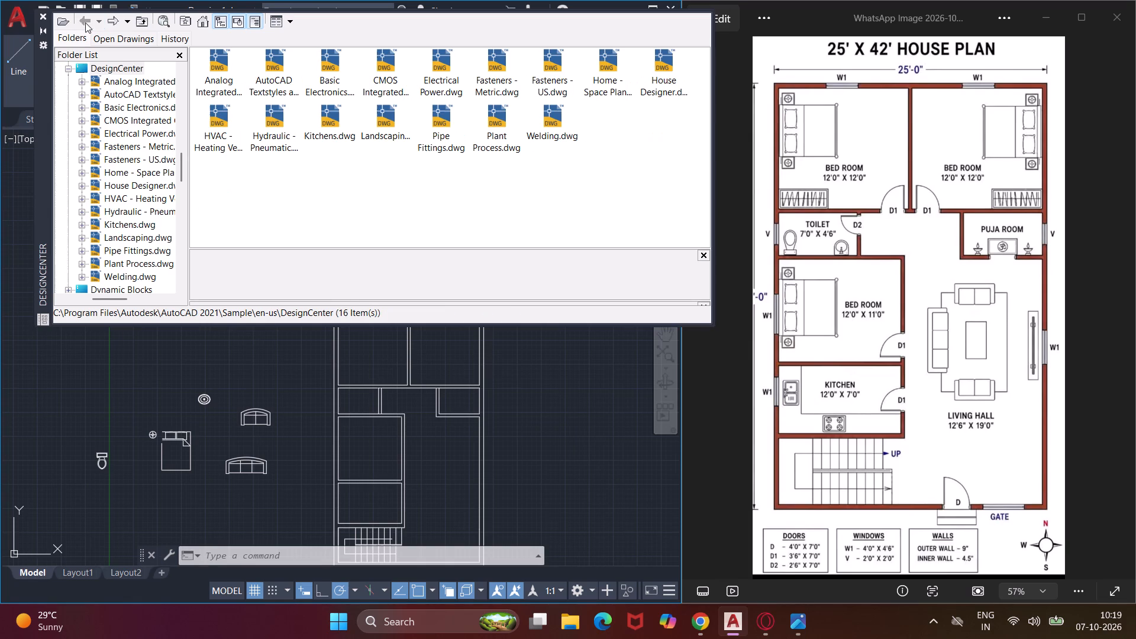
double_click(655, 76)
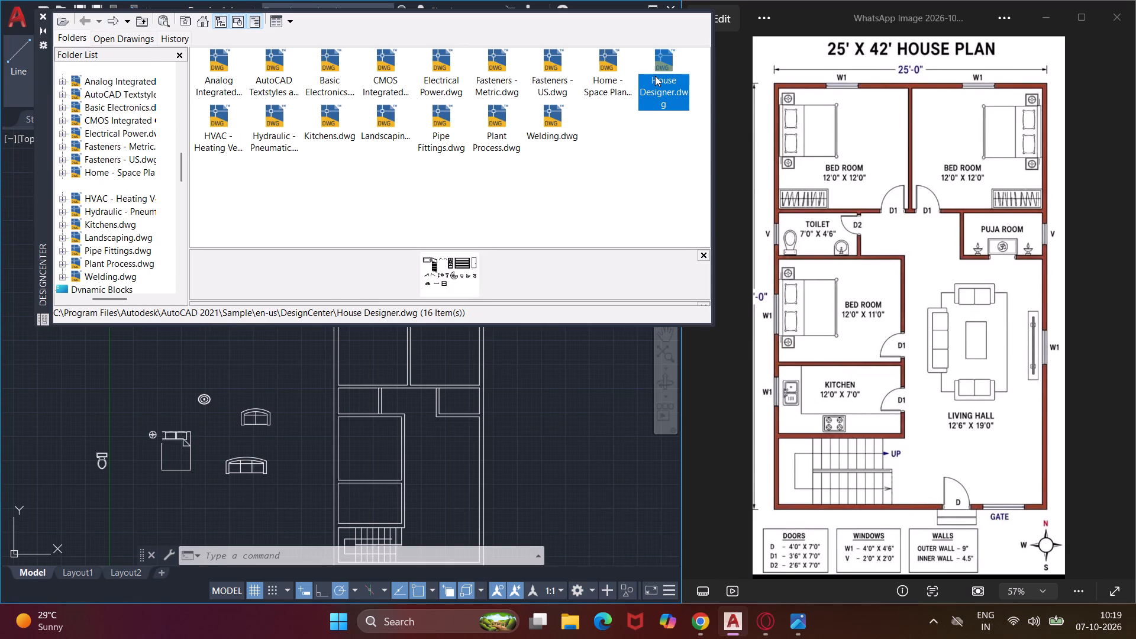
double_click(230, 64)
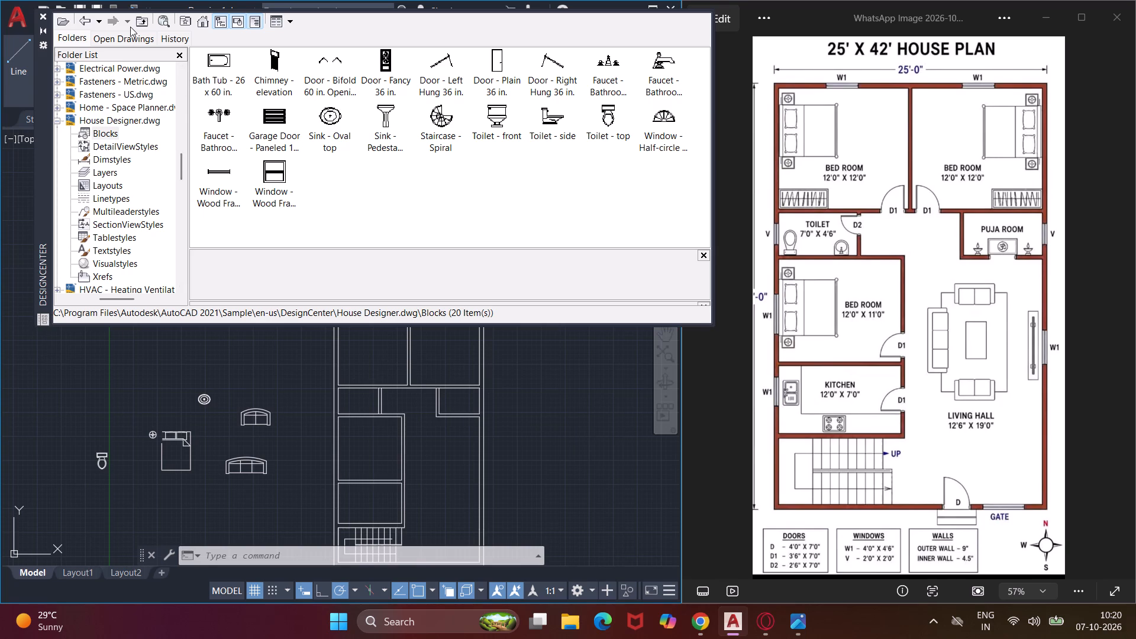
click(88, 22)
click(88, 22)
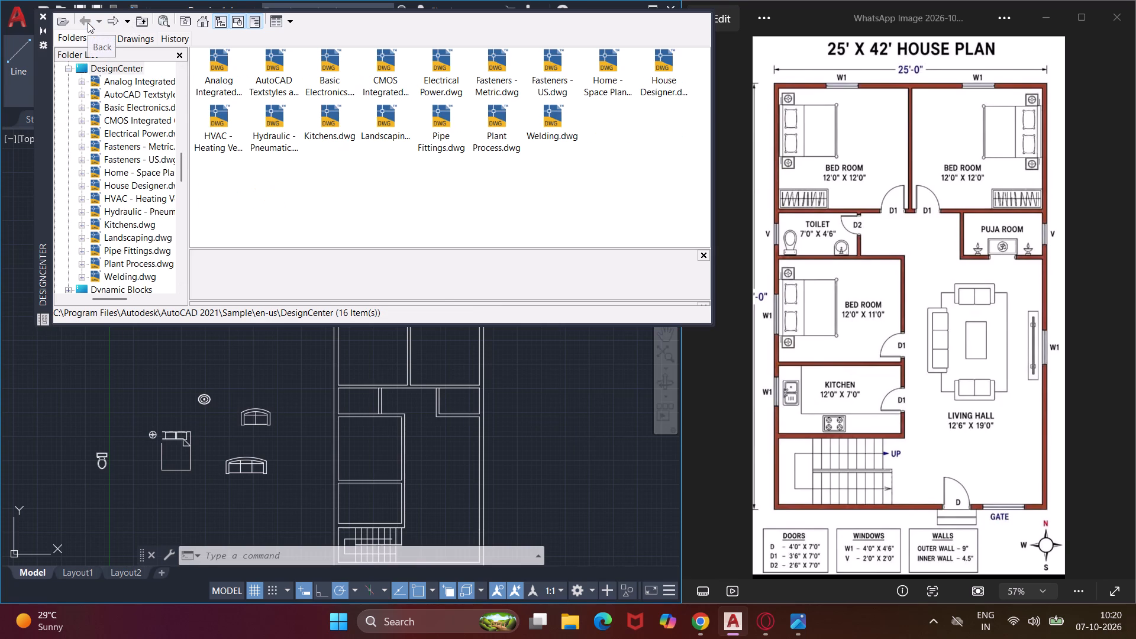
Insert the Range-Oven - 30 in top block from Kitchens.dwg in the free area above the bed.
double_click(335, 118)
double_click(217, 64)
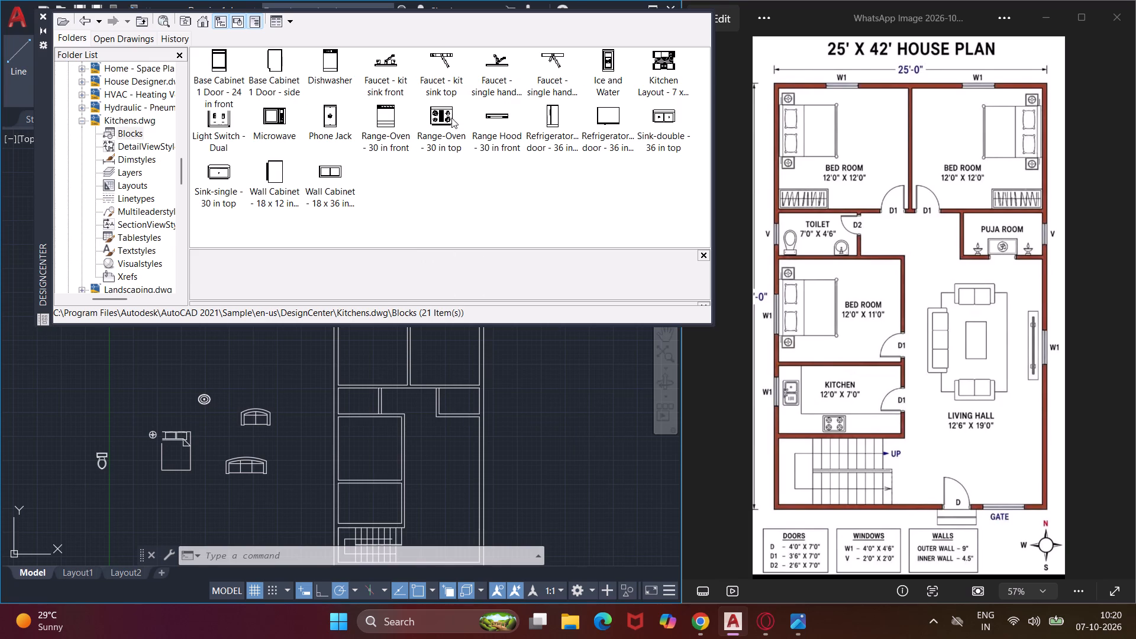
drag(446, 112, 137, 379)
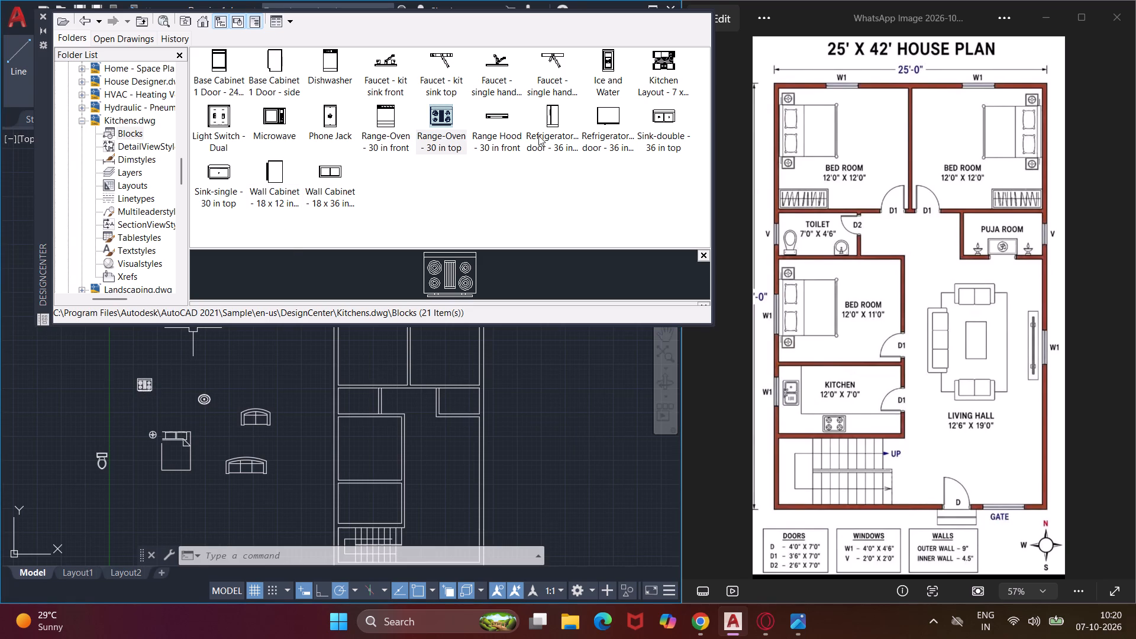
Insert the Sink-double - 36 in top block just above the range-oven and close DesignCenter.
drag(661, 115, 129, 385)
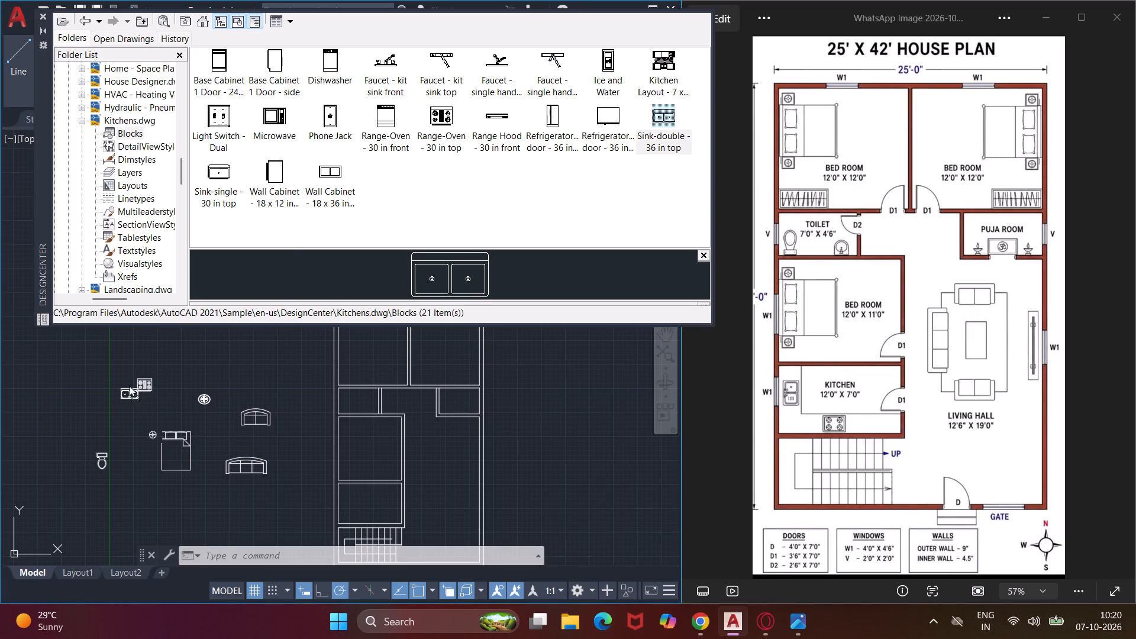
drag(129, 385, 169, 352)
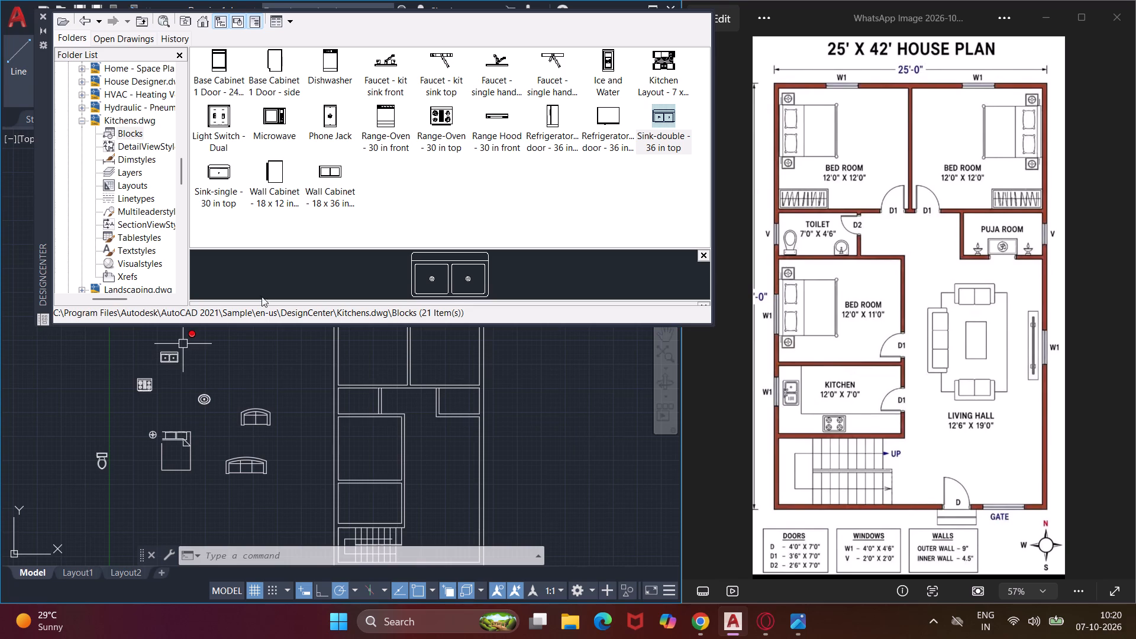
click(45, 15)
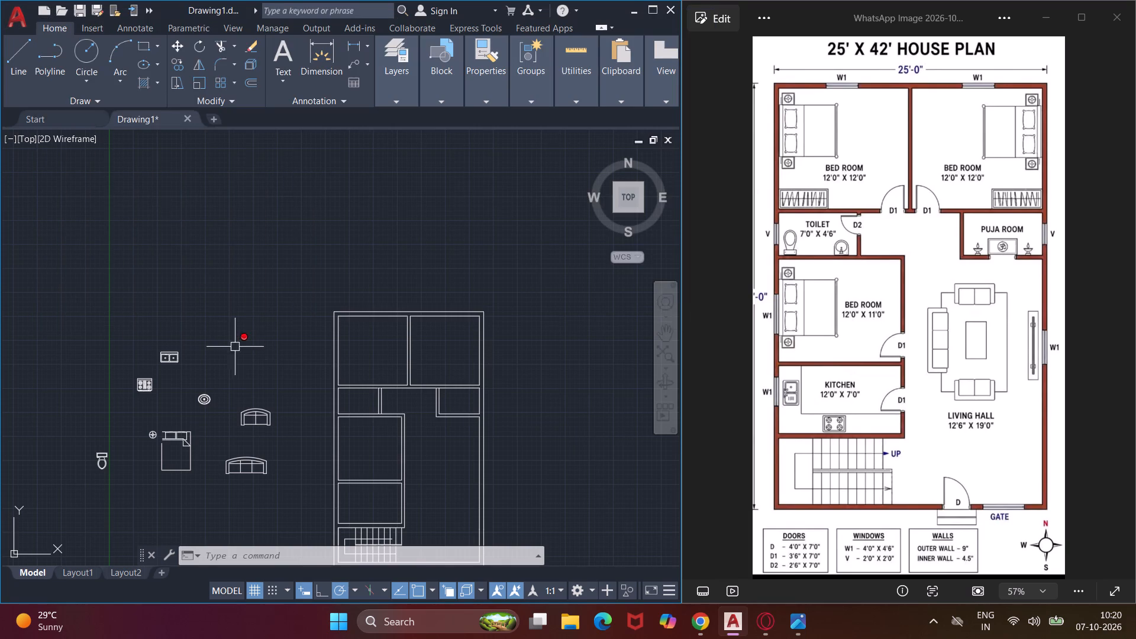
Move the table lamp by its centre about 0'-10" closer to the left side of the bed's headboard.
middle_drag(247, 428, 264, 318)
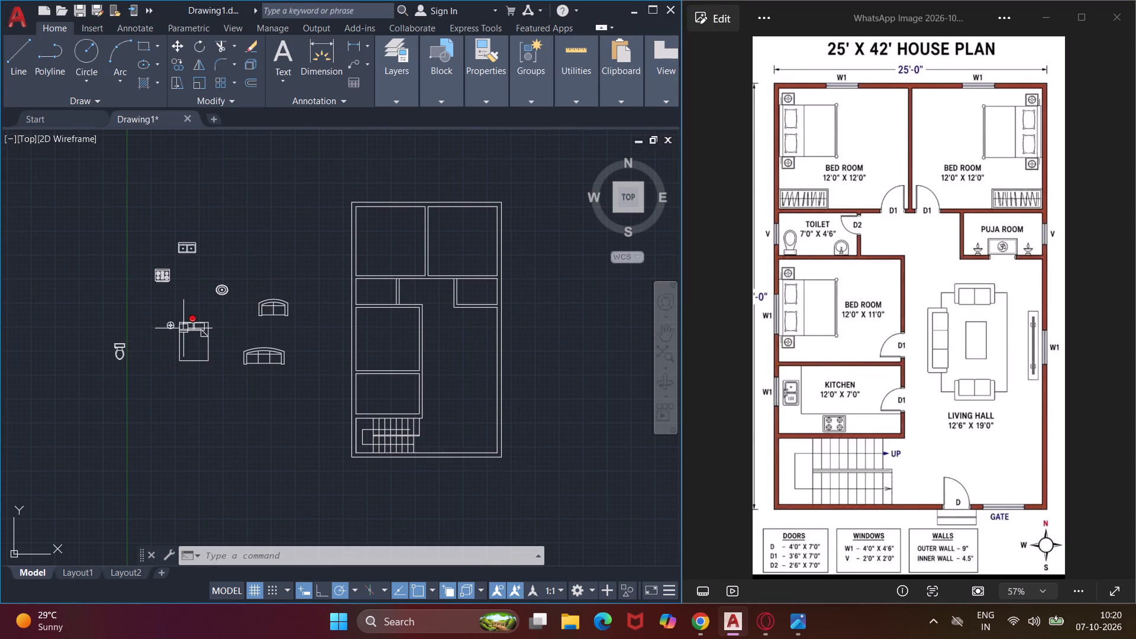
scroll(164, 322, up, 2)
click(172, 331)
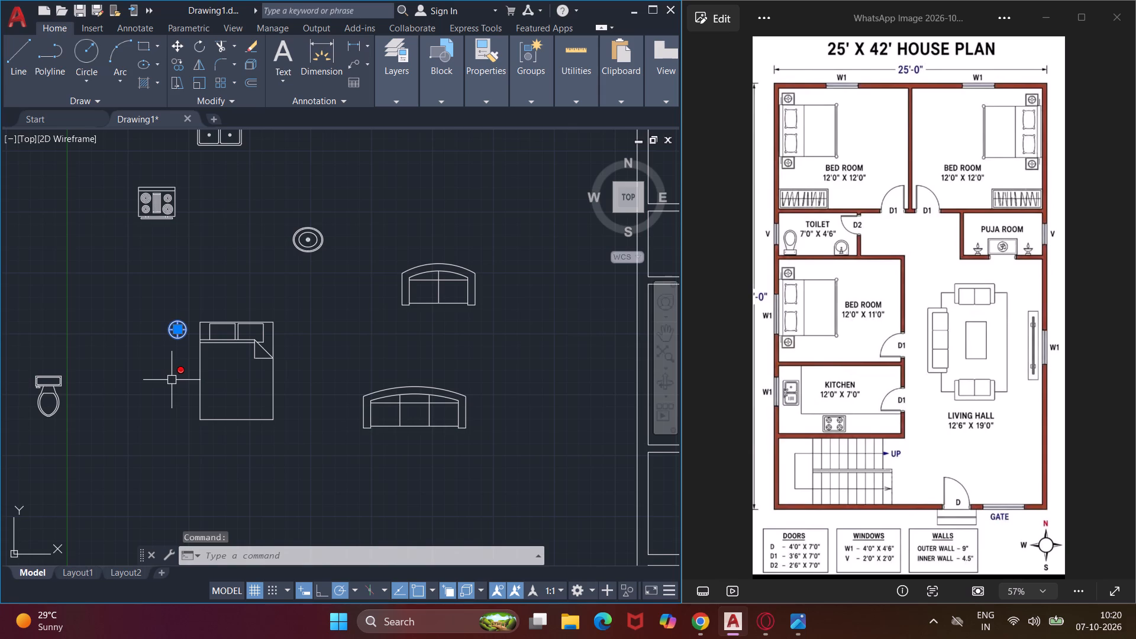
key(m)
key(space)
scroll(174, 339, up, 3)
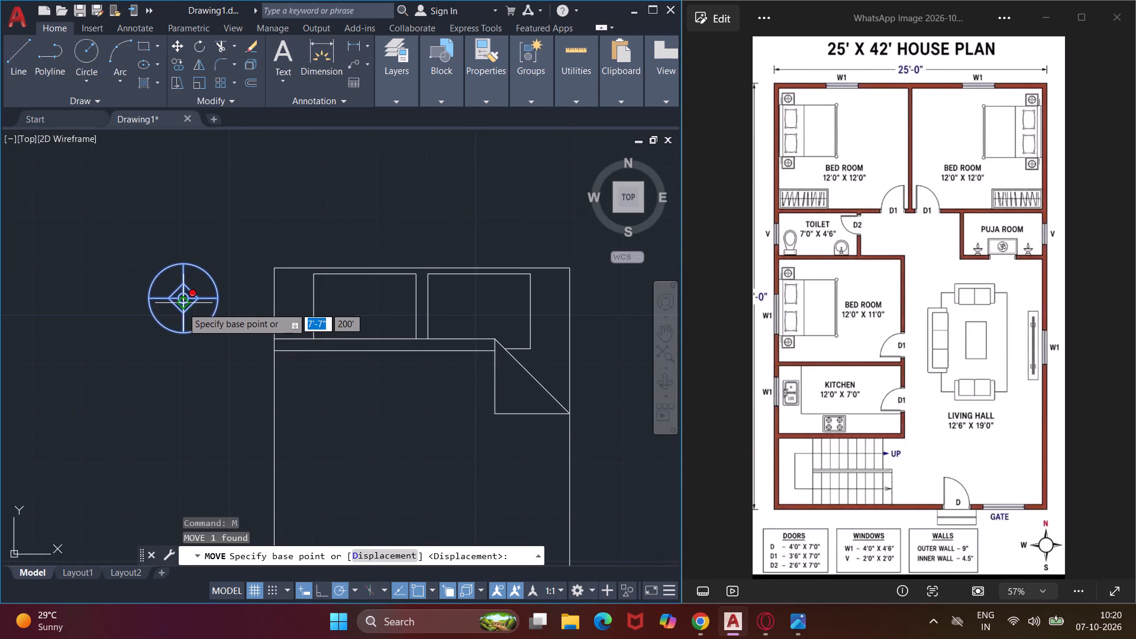
click(183, 299)
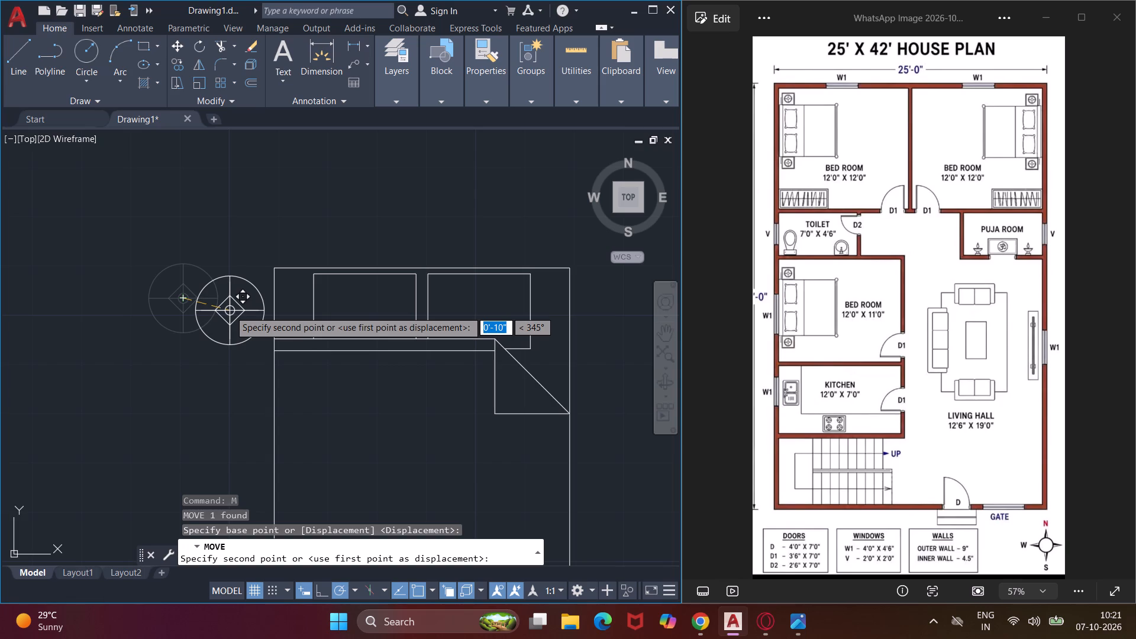
click(230, 311)
Copy the table lamp horizontally 6'-6" to the opposite side of the bed's headboard.
click(227, 316)
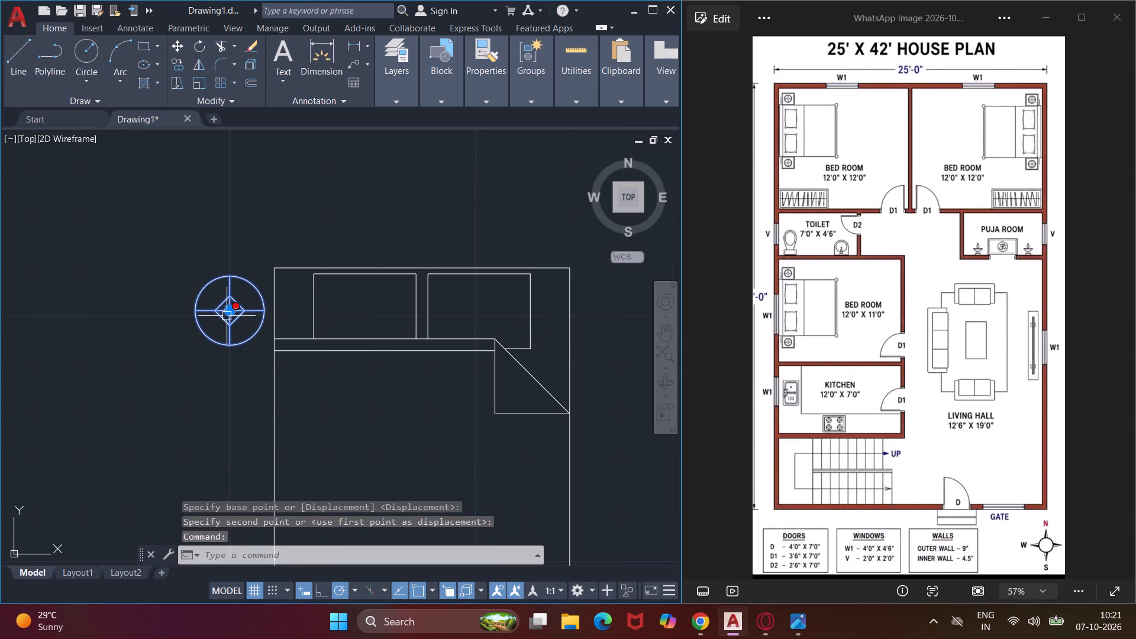
text(co)
key(space)
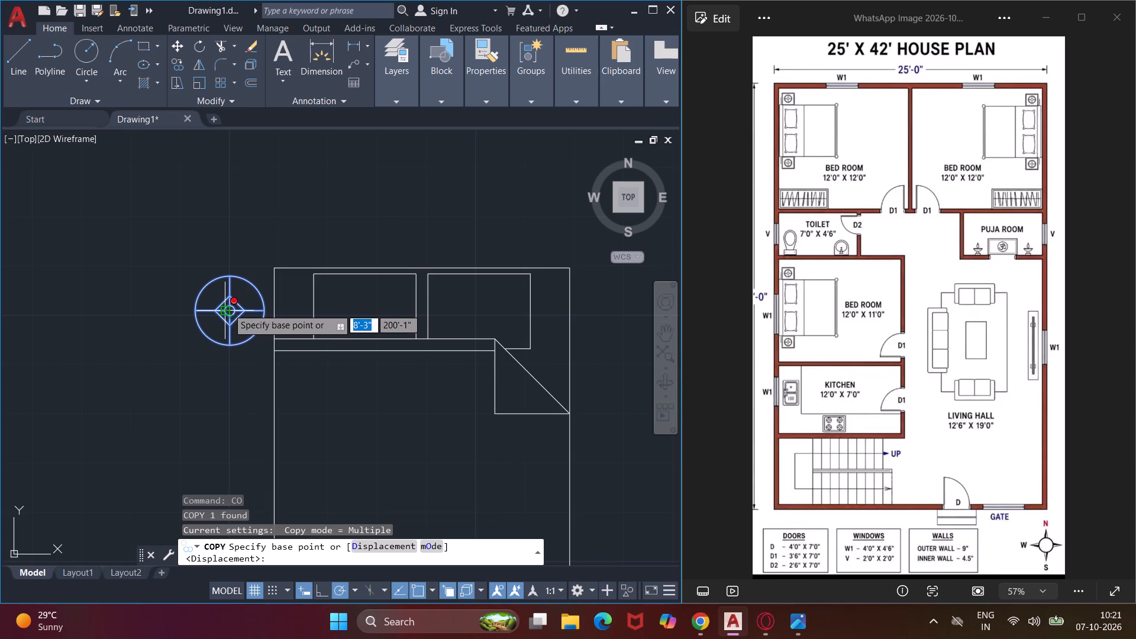
click(231, 311)
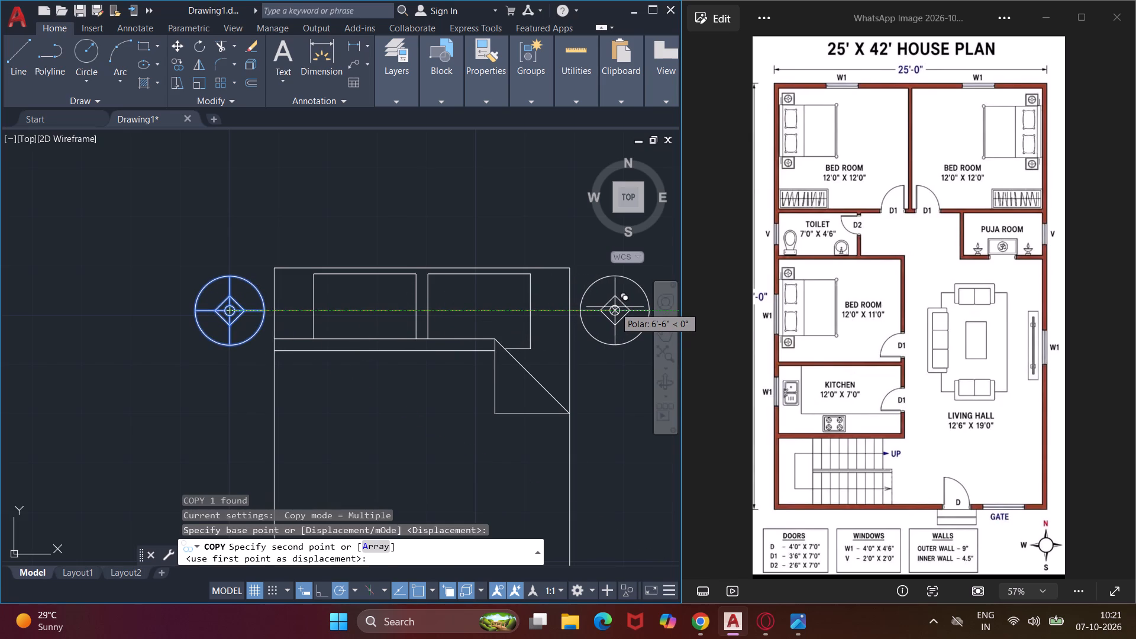
click(615, 307)
key(Escape)
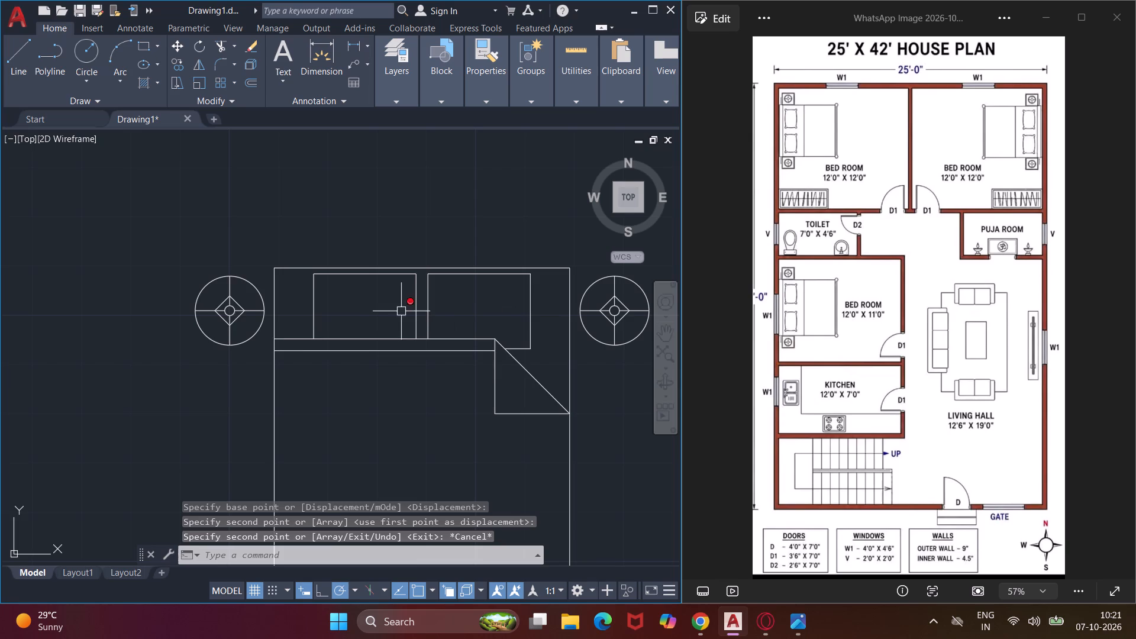
Draw a side-table outline about 1'-7" wide around the left lamp with lines, starting at the bed's top-left corner.
middle_drag(224, 276, 189, 249)
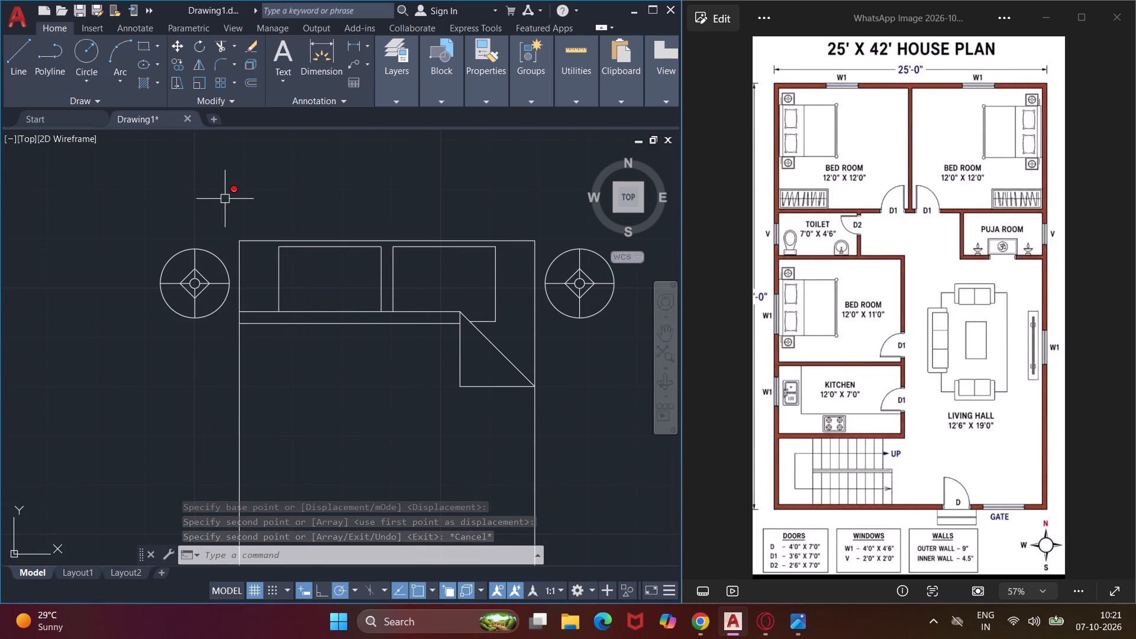
text(l)
key(space)
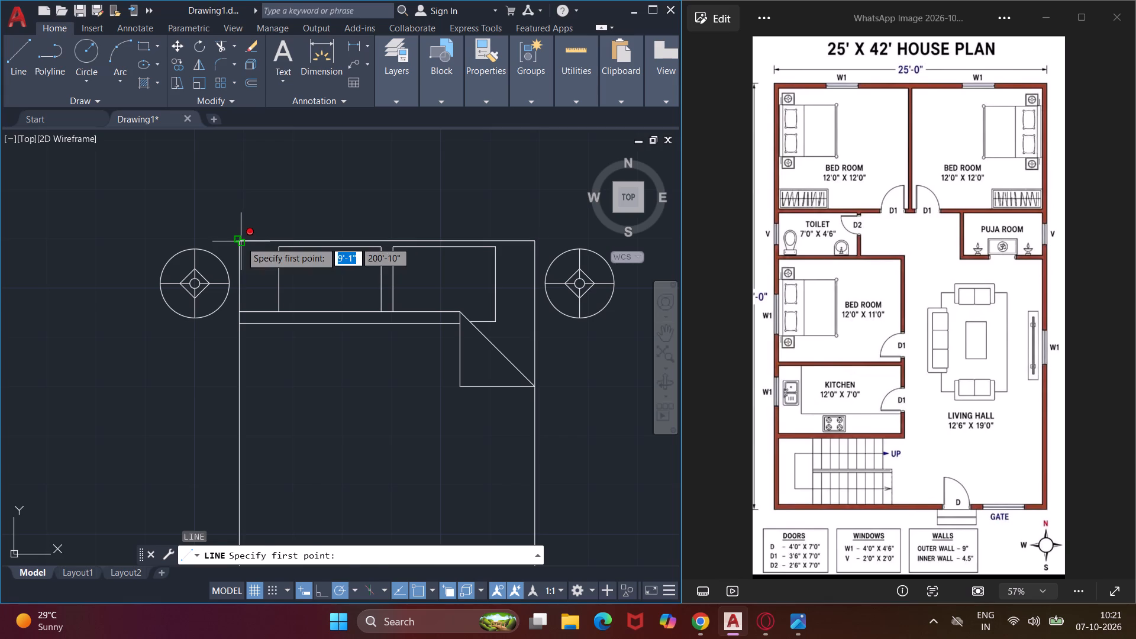
click(241, 241)
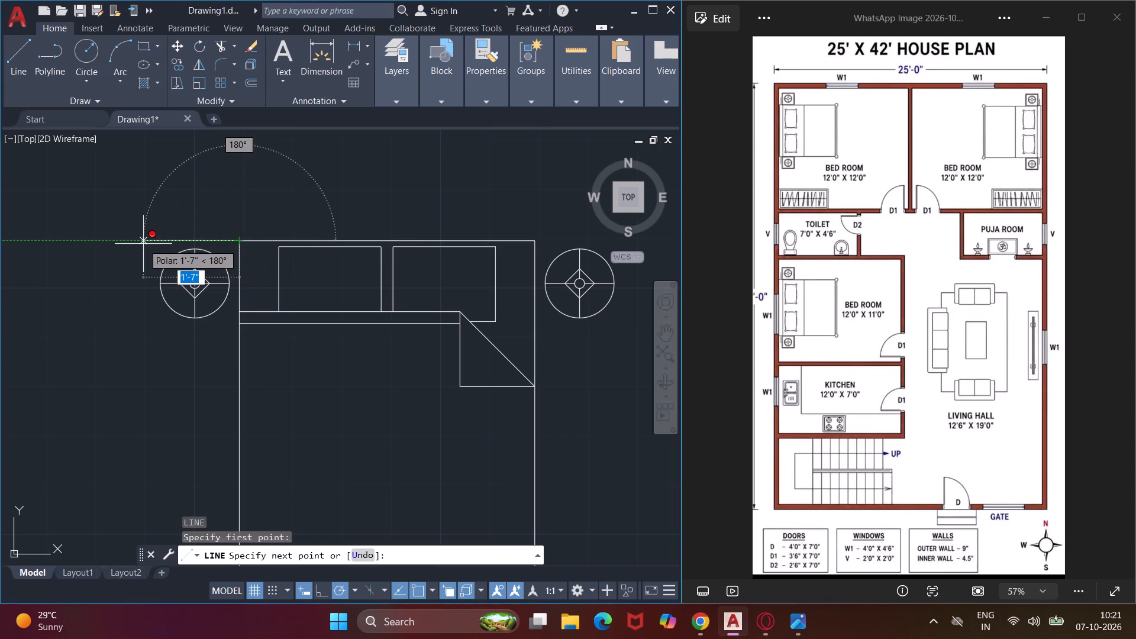
click(143, 244)
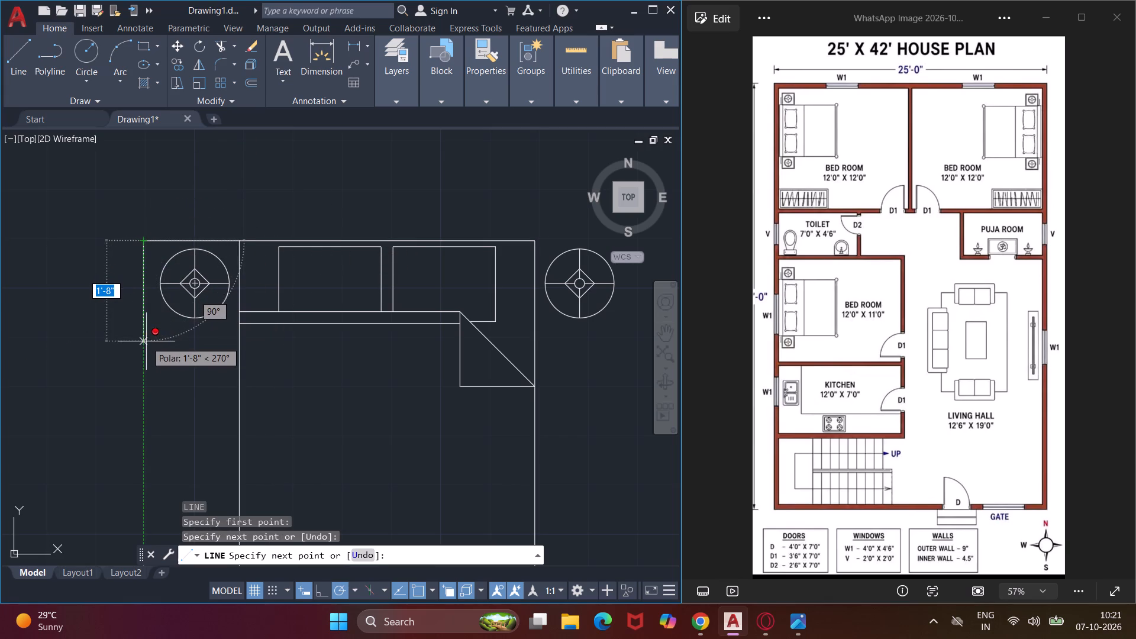
click(141, 334)
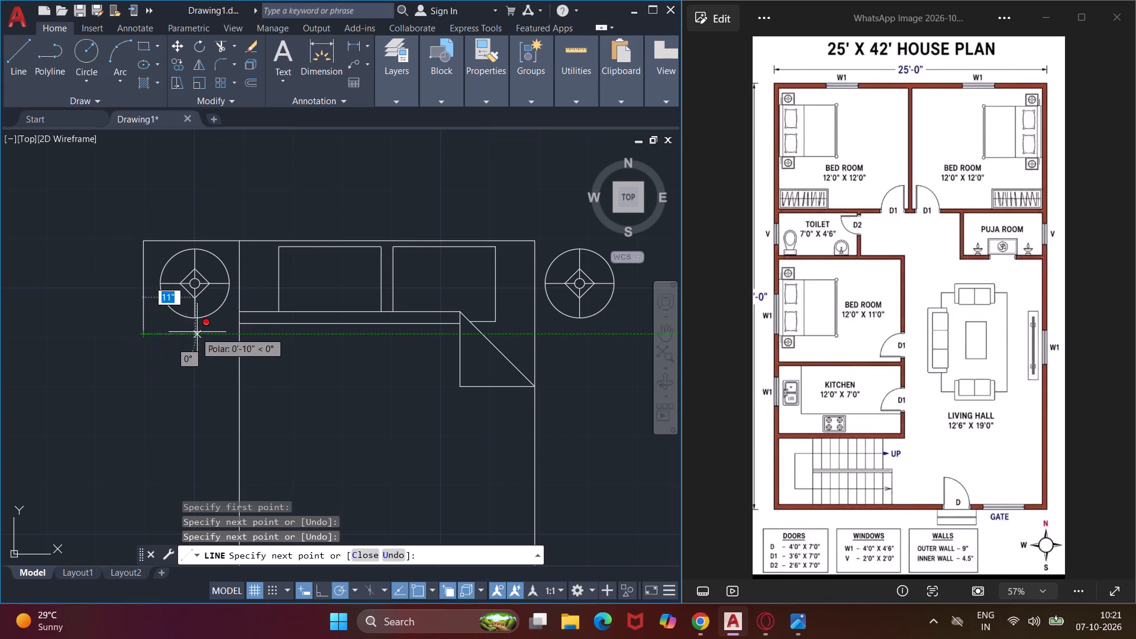
click(239, 333)
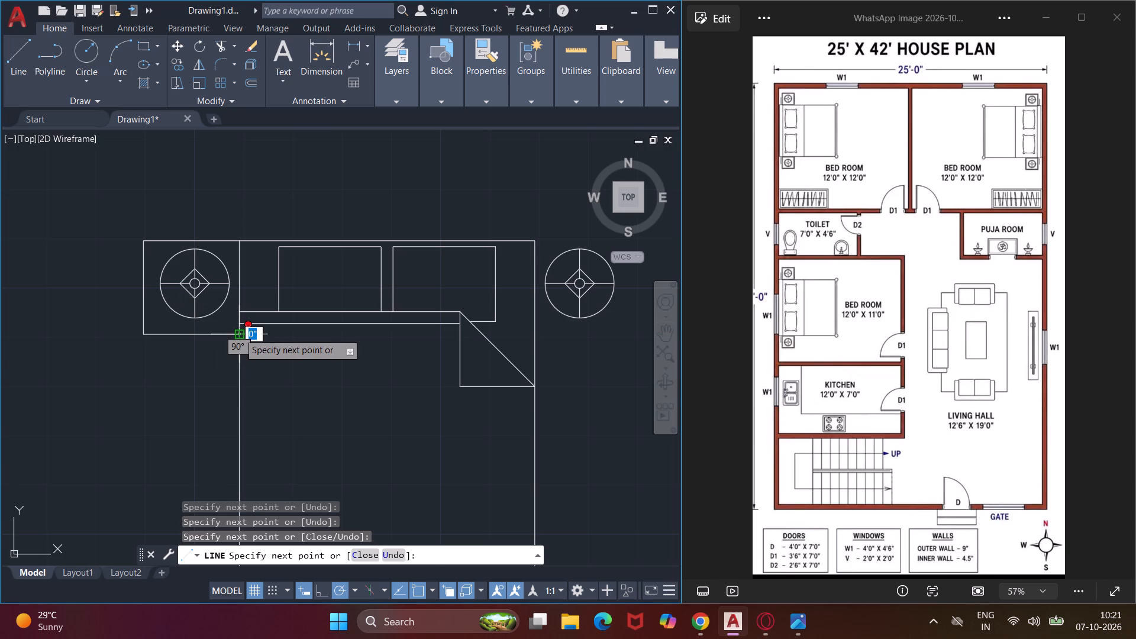
key(Escape)
Draw a side-table outline about 1'-10" wide around the right lamp with lines, starting at the bed's top-right corner.
middle_drag(277, 199, 76, 253)
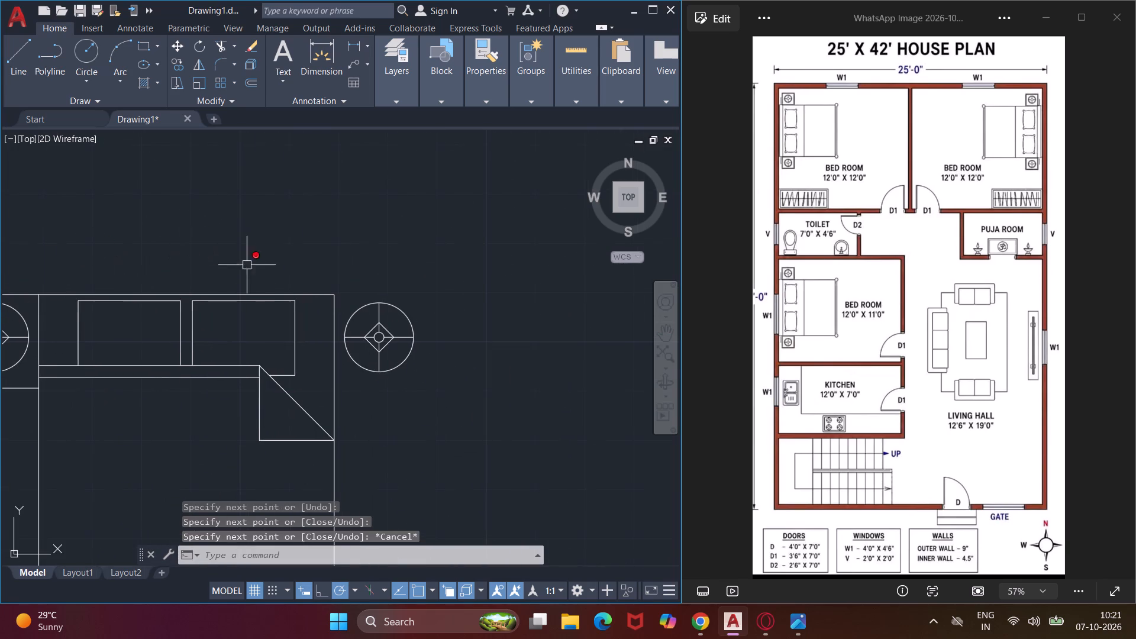
key(l)
key(space)
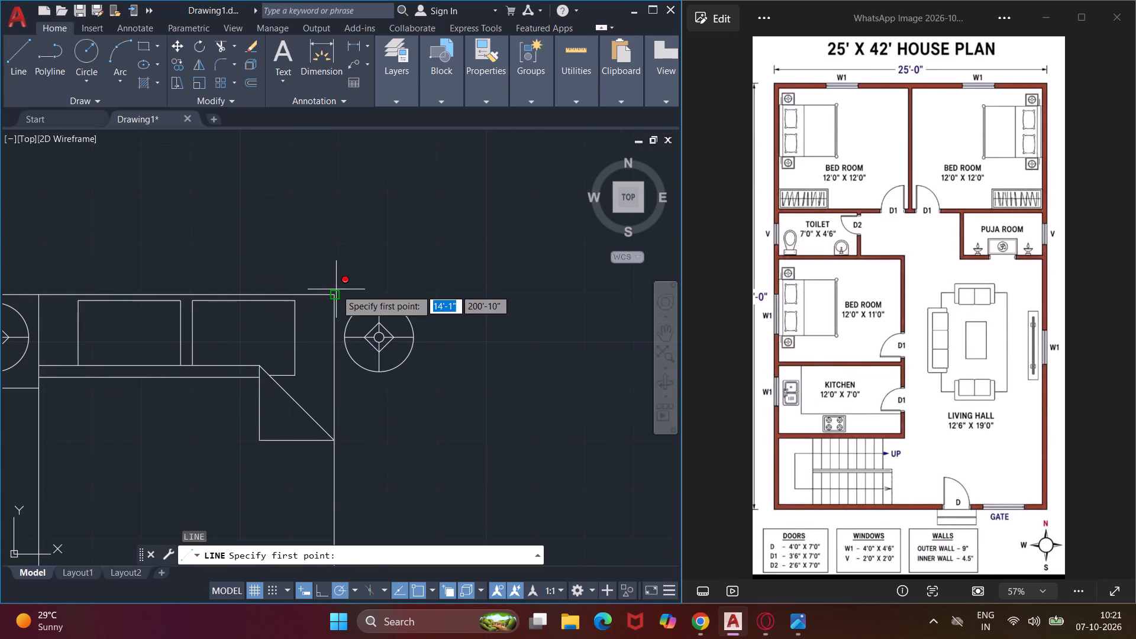
click(336, 295)
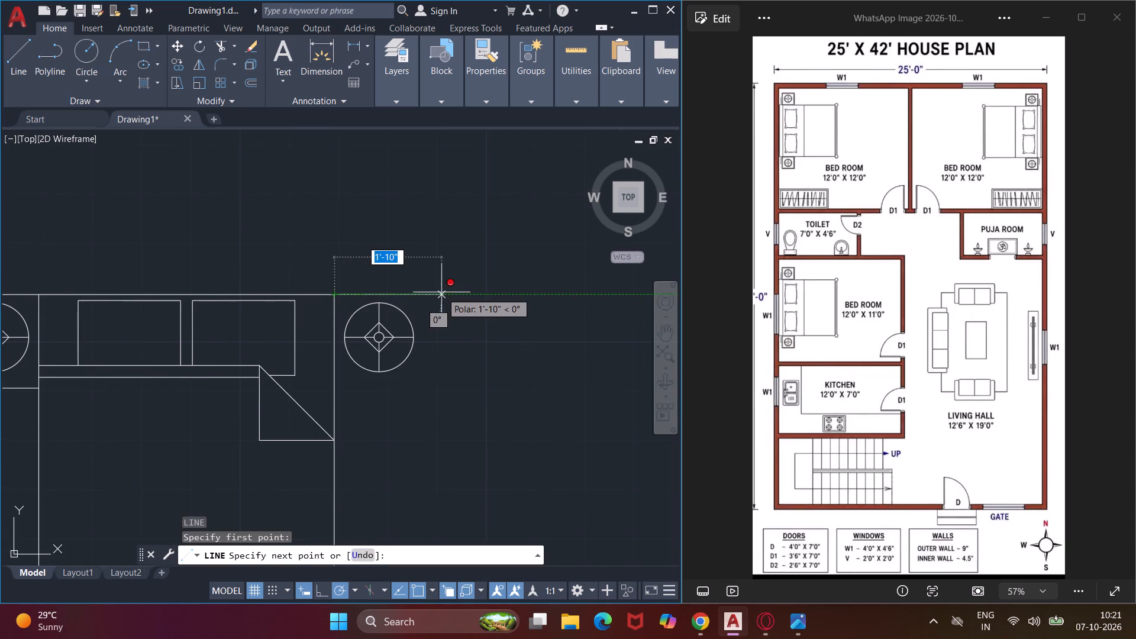
click(441, 292)
click(446, 398)
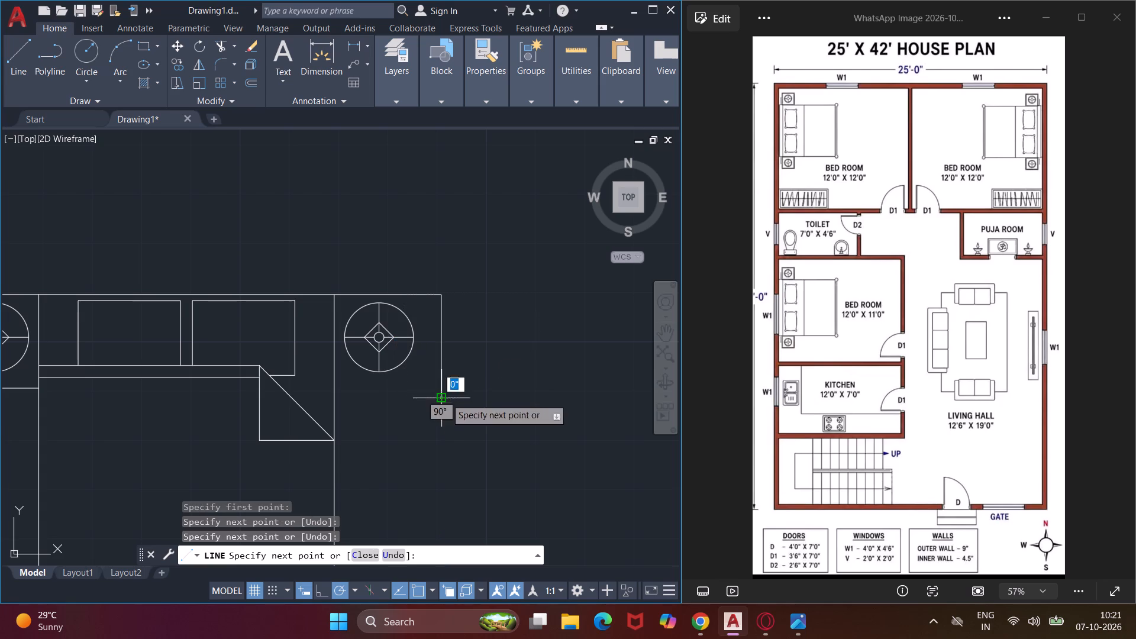
click(335, 399)
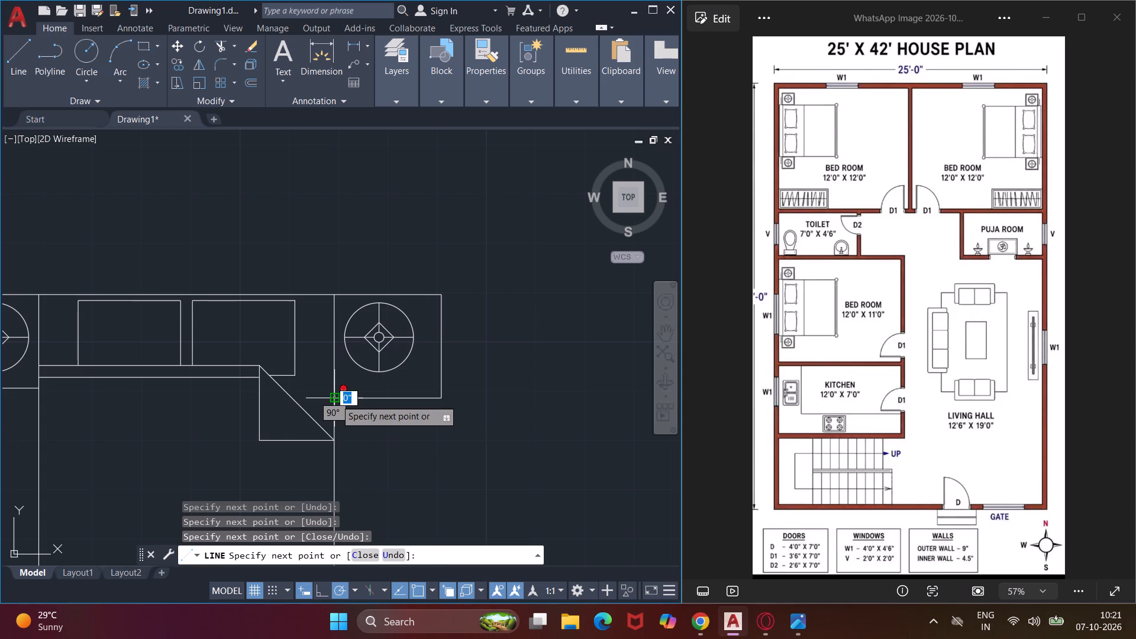
key(Escape)
Rotate the bed with its side tables and lamps 90° counterclockwise about the bed's lower-left foot corner.
scroll(348, 285, down, 3)
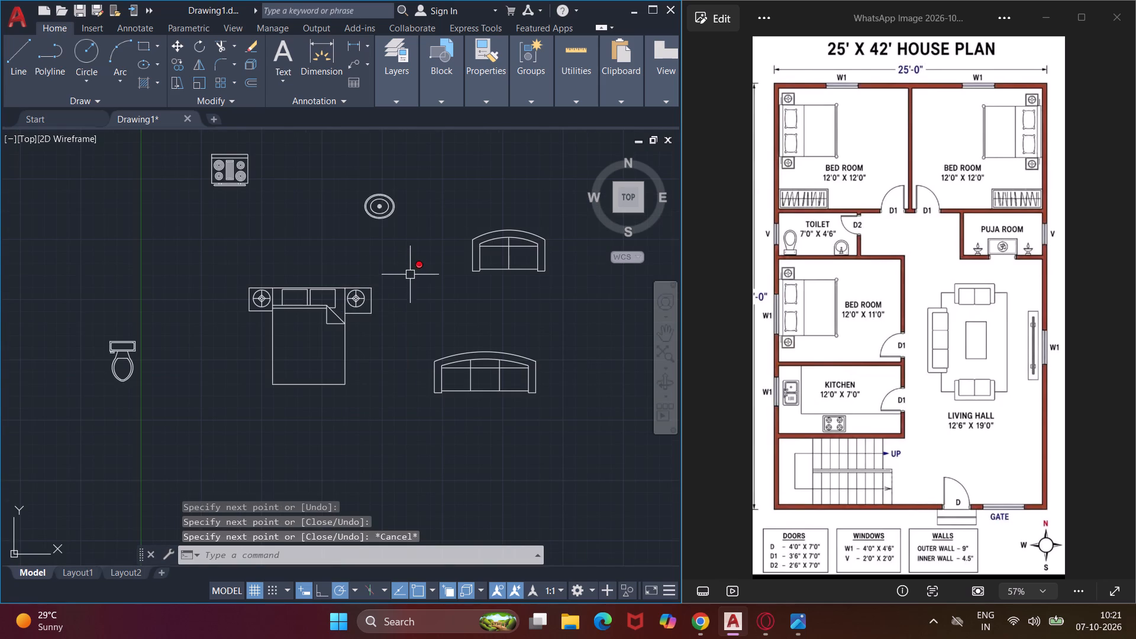
click(413, 267)
click(236, 424)
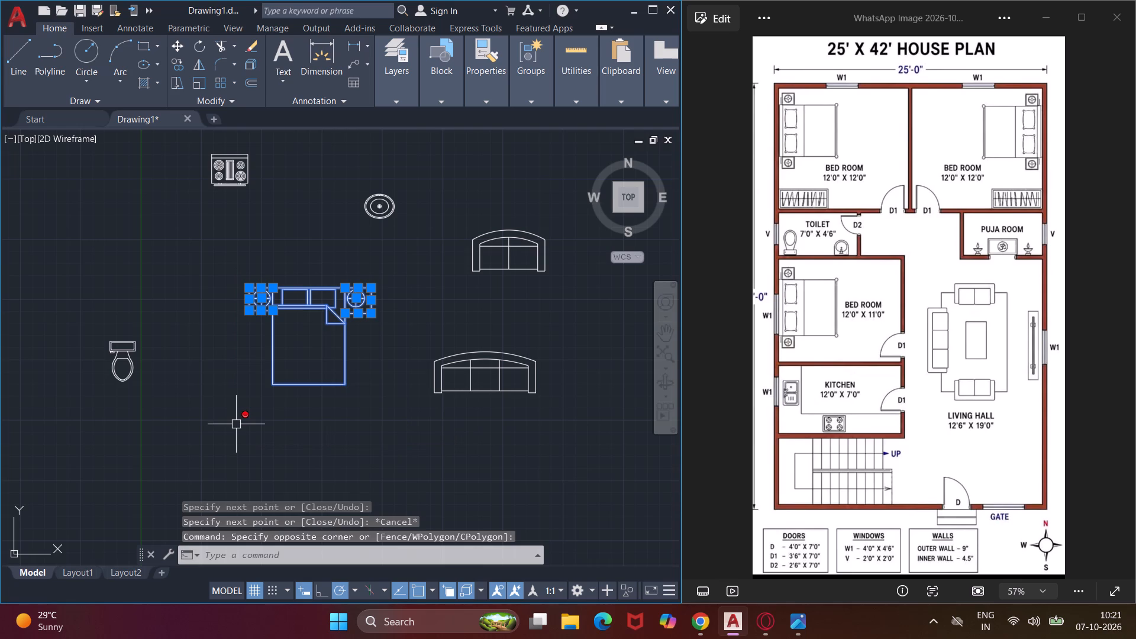
text(ro)
key(space)
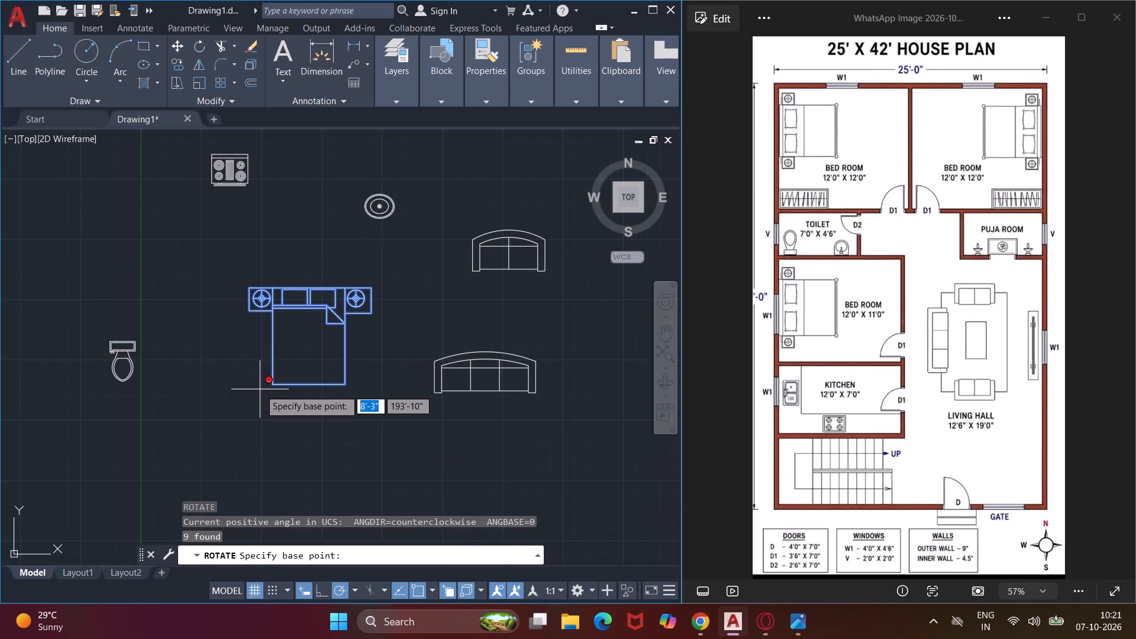
click(270, 386)
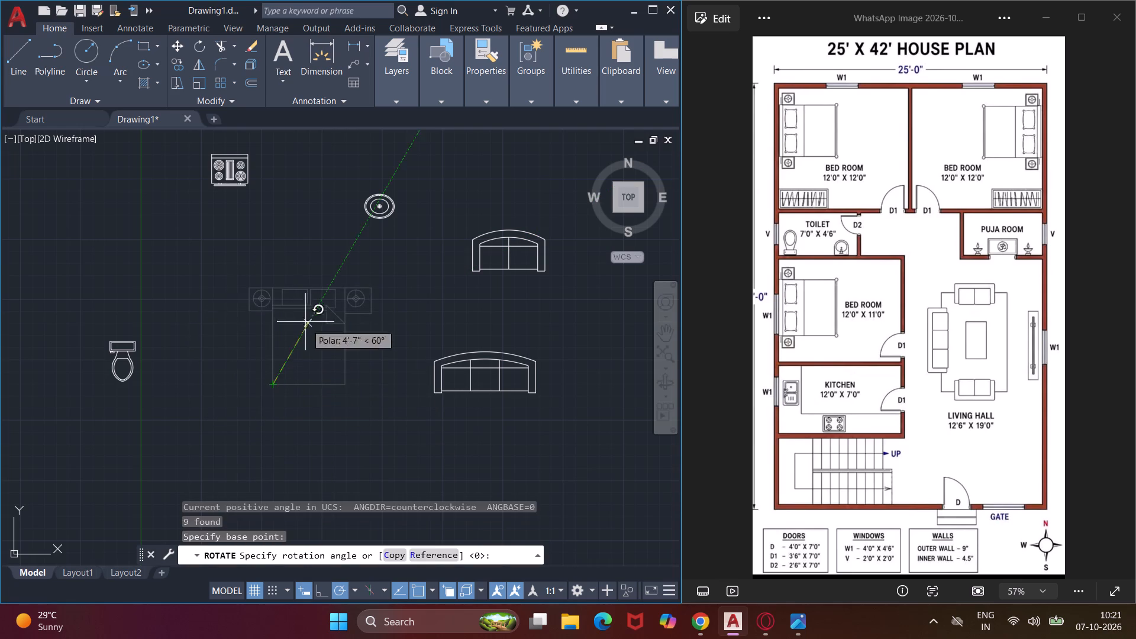
click(274, 282)
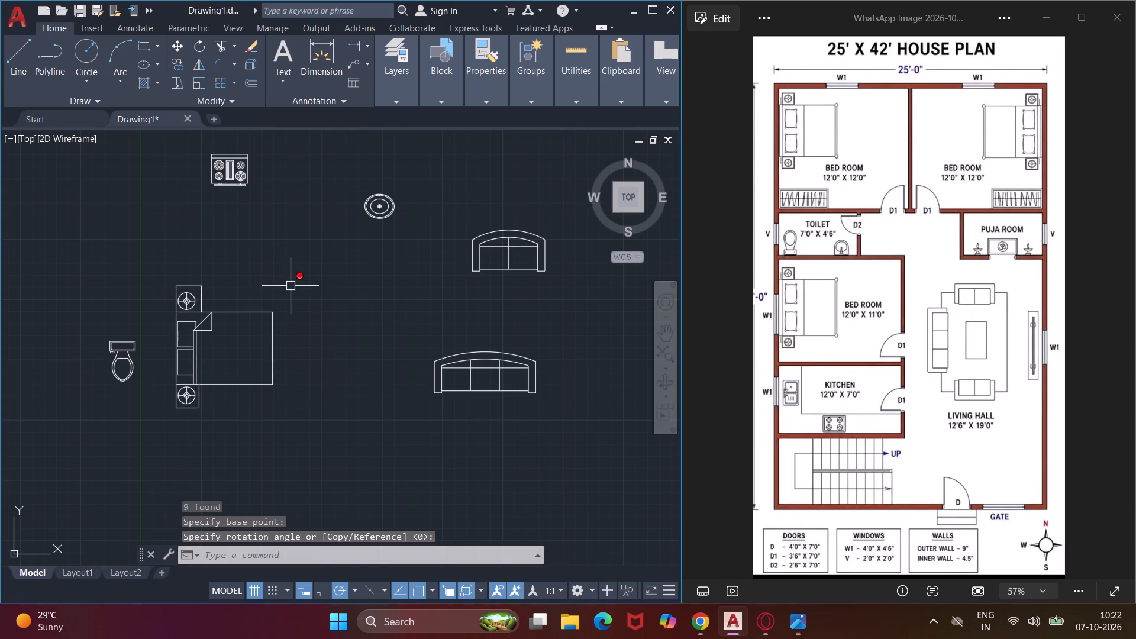
key(Escape)
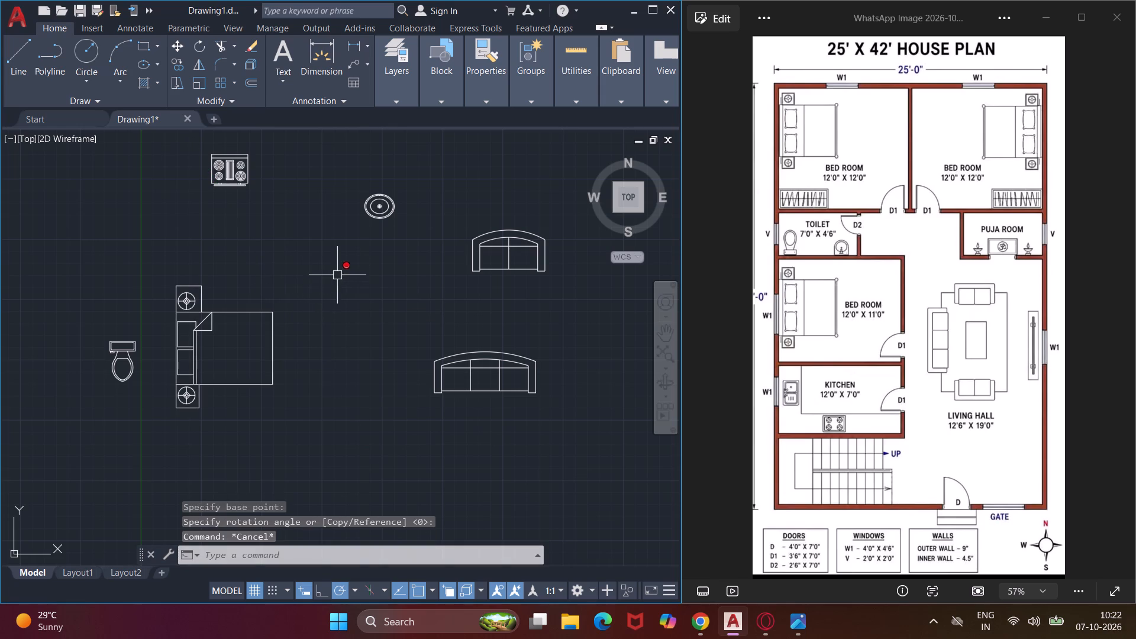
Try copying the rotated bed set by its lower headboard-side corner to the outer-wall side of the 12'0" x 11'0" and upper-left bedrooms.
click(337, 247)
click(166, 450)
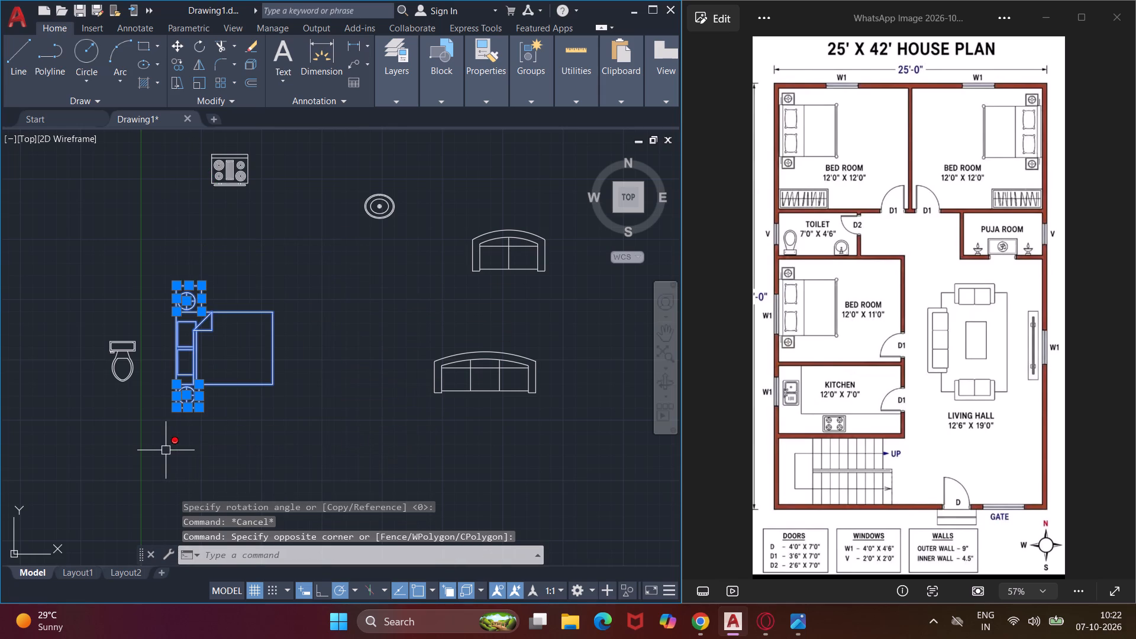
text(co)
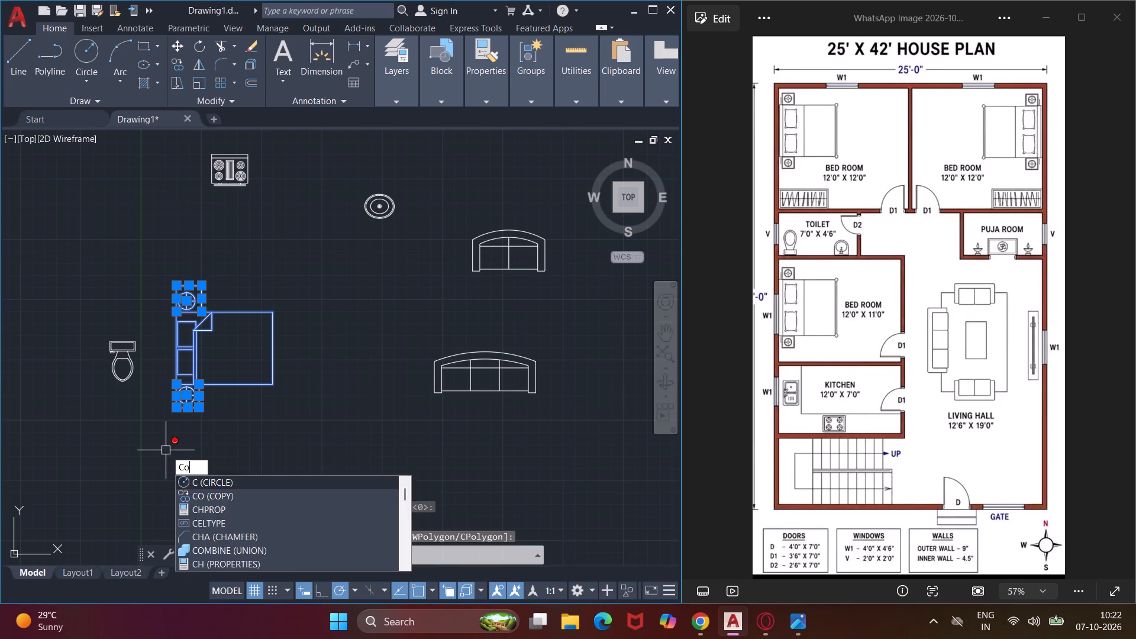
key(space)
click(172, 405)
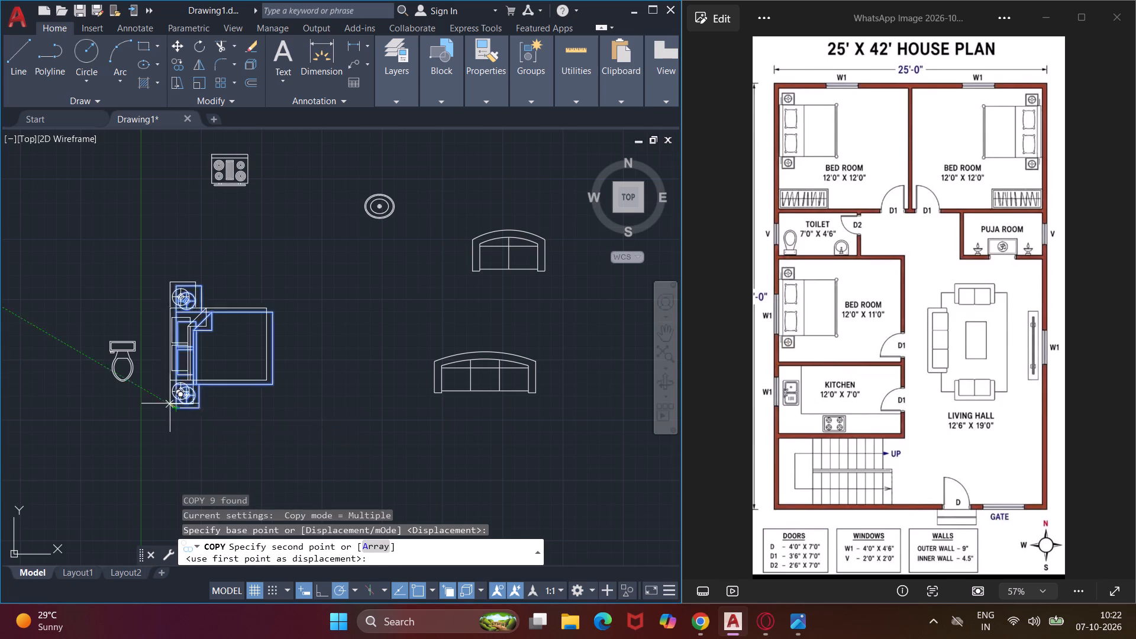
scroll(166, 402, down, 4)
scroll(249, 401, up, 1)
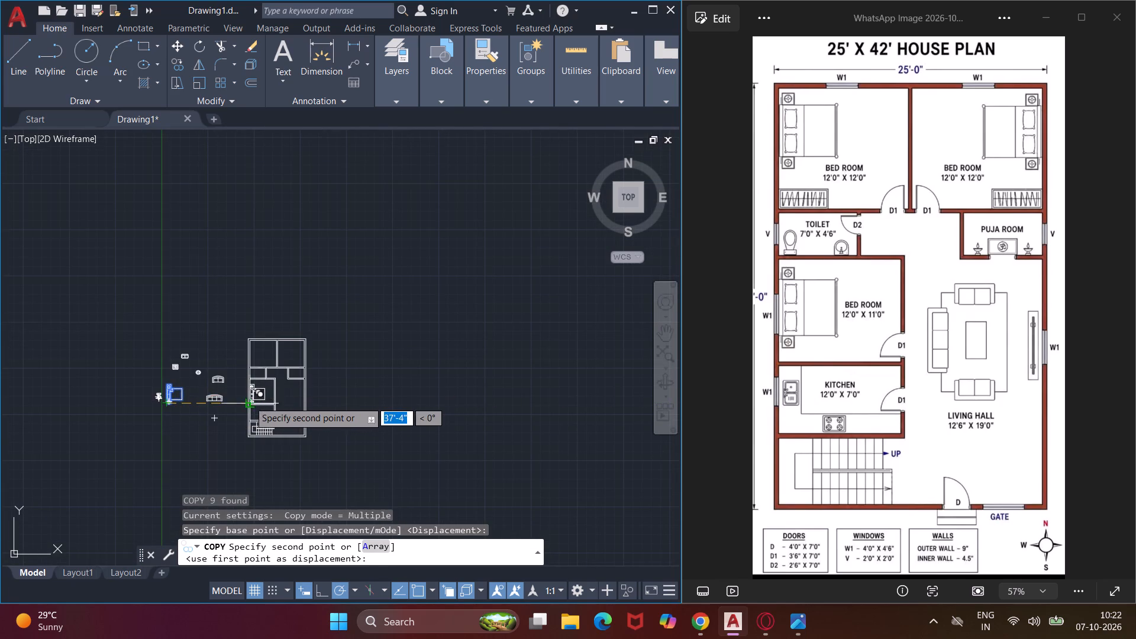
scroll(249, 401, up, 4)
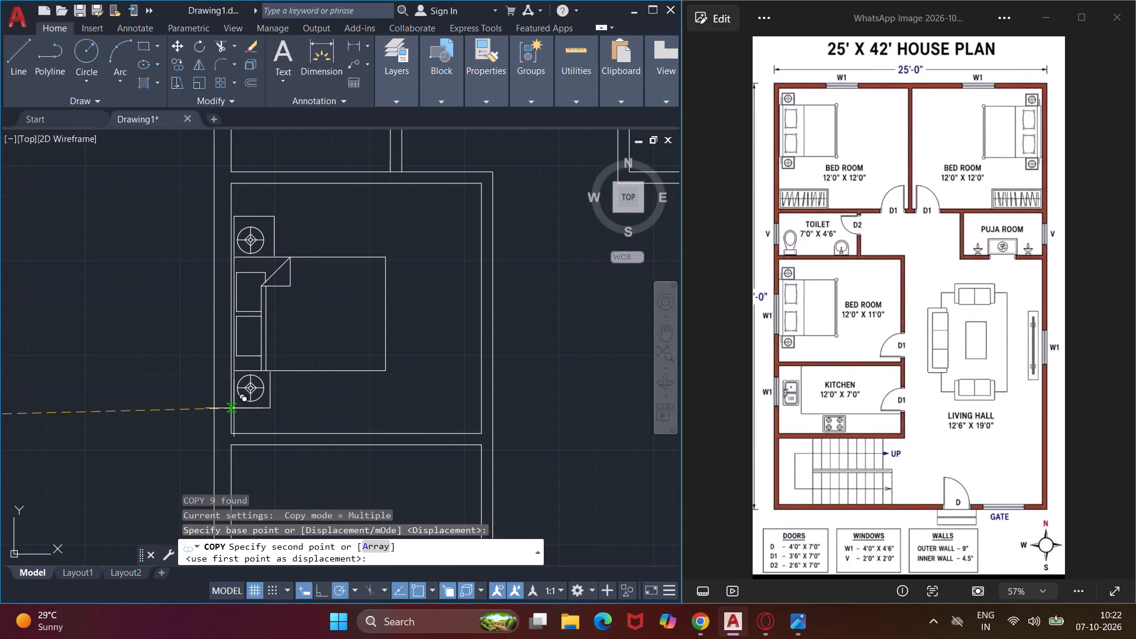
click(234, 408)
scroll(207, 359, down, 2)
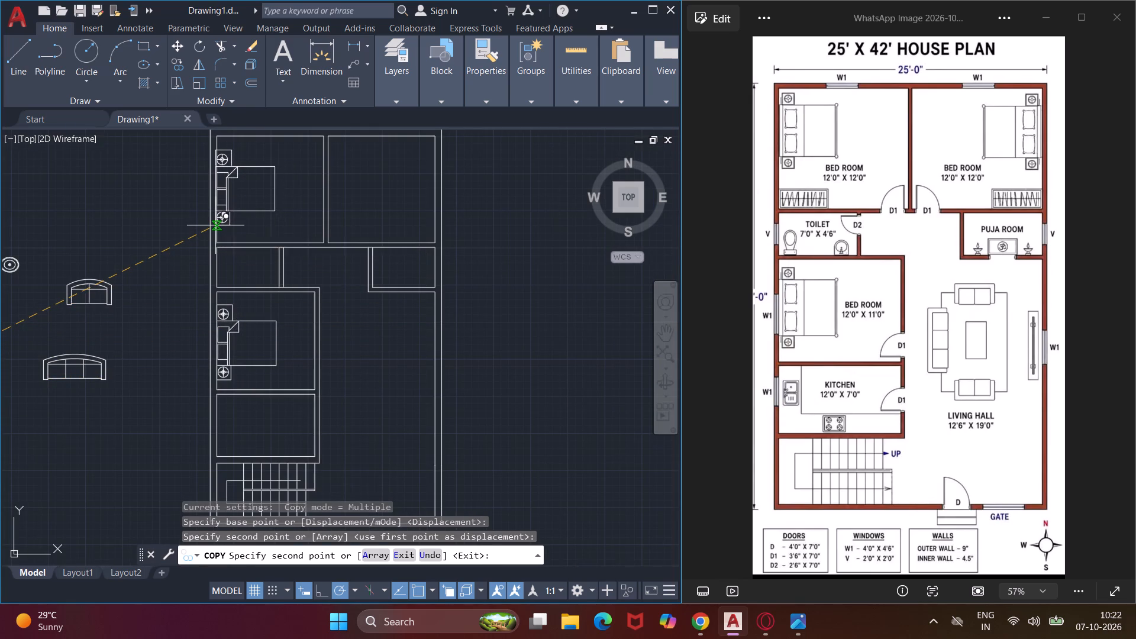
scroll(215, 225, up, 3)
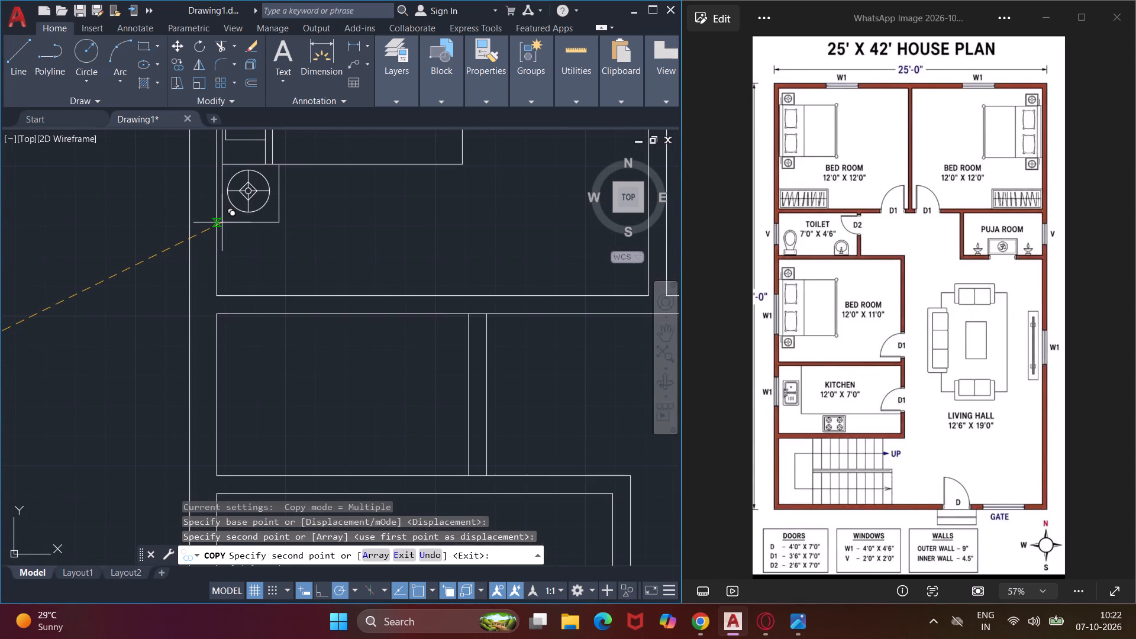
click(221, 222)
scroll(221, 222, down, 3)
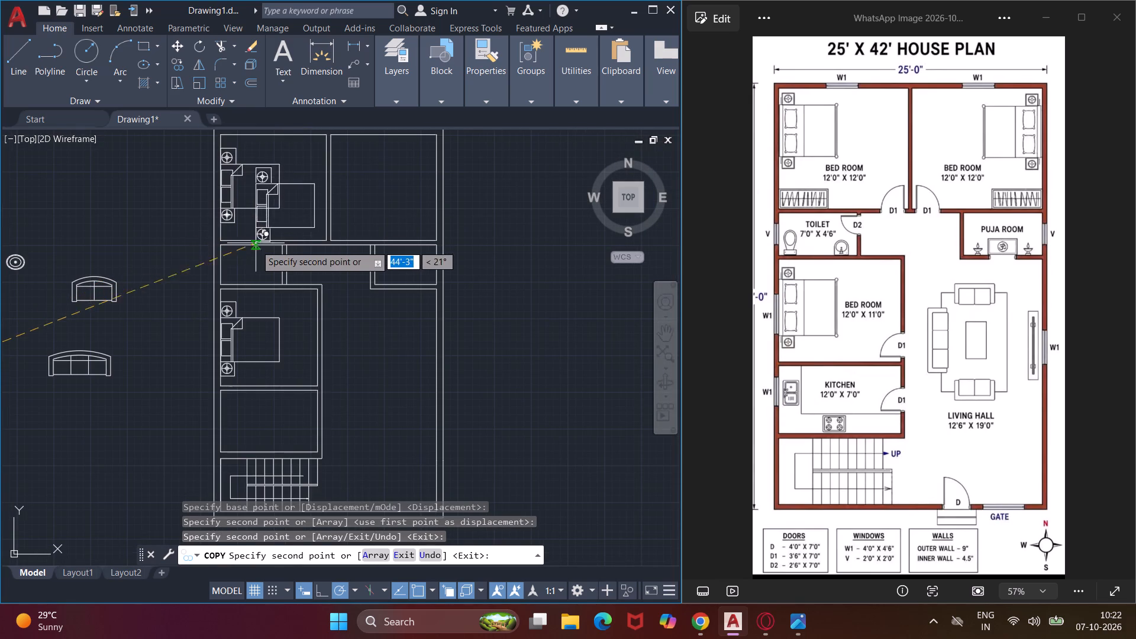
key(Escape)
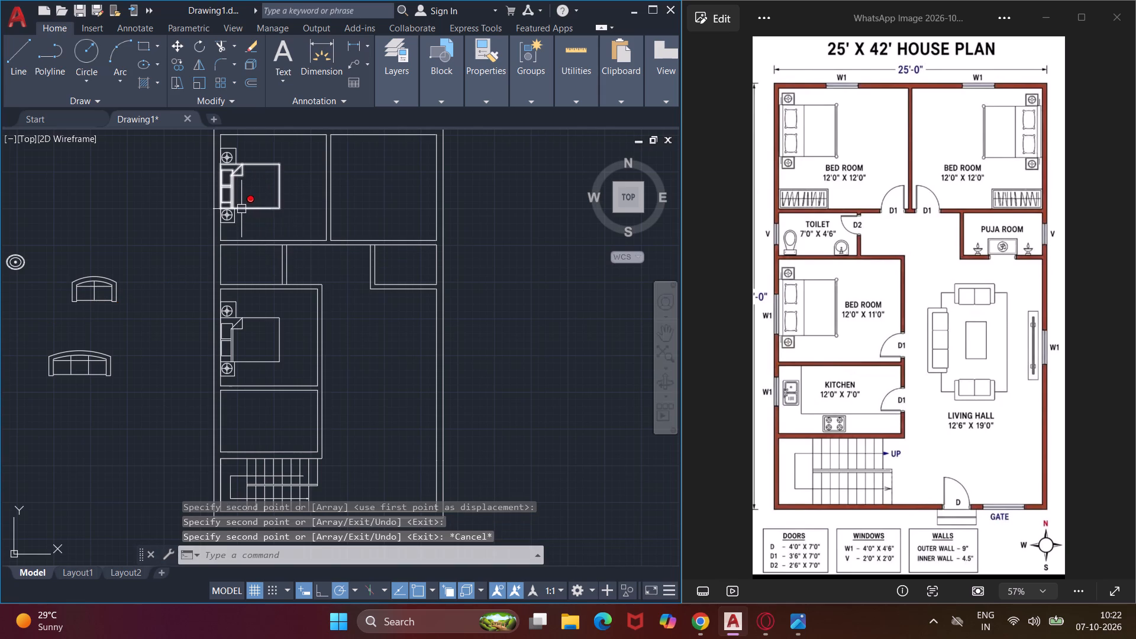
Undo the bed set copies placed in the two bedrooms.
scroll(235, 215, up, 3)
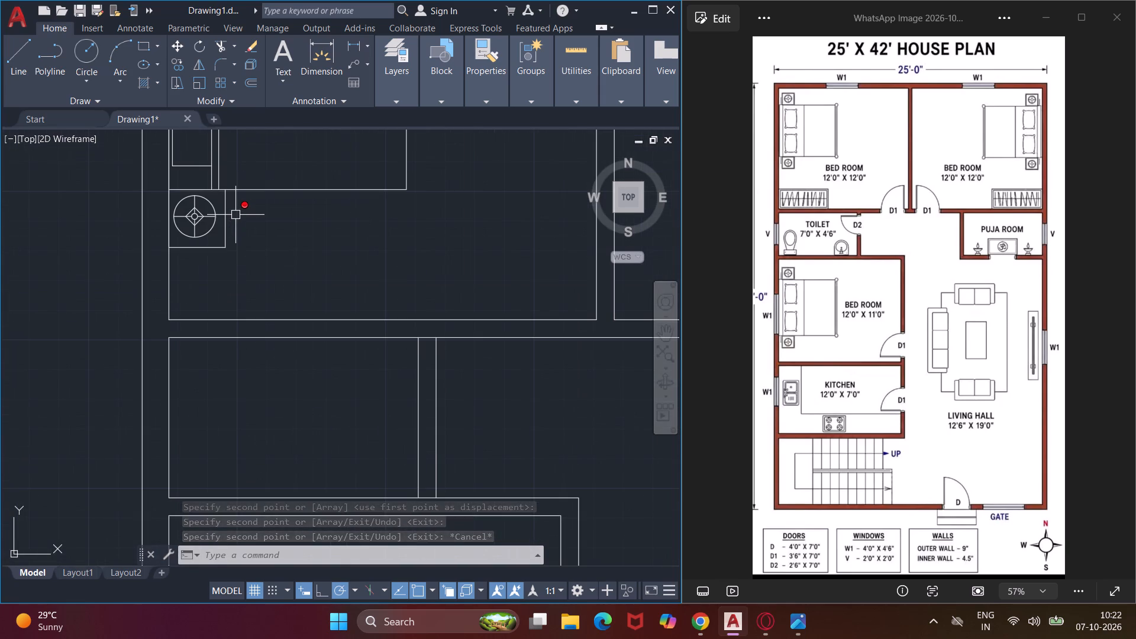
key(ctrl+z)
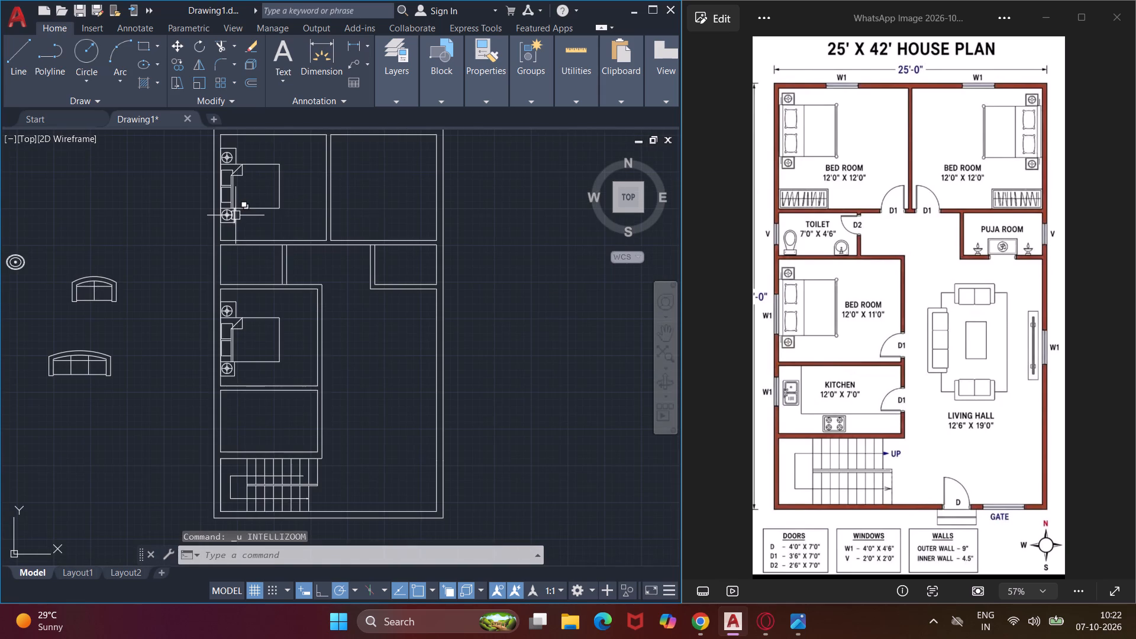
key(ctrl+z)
Copy the bed set by its lower headboard-side corner against the left wall of the 12'0" x 11'0" bedroom.
scroll(231, 267, down, 2)
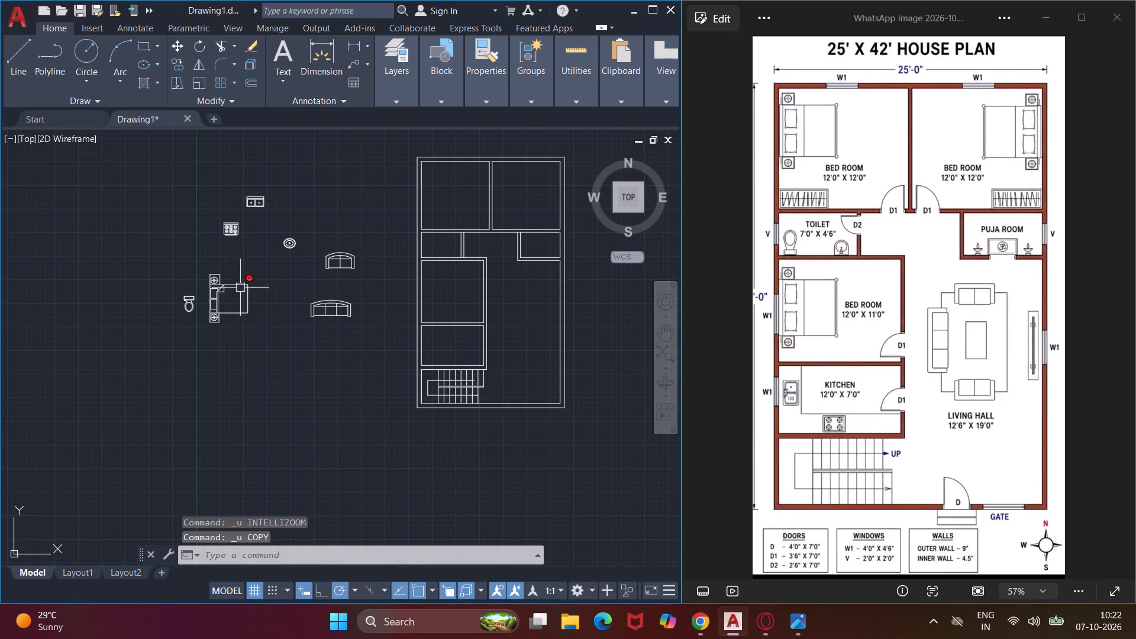
click(267, 262)
click(198, 349)
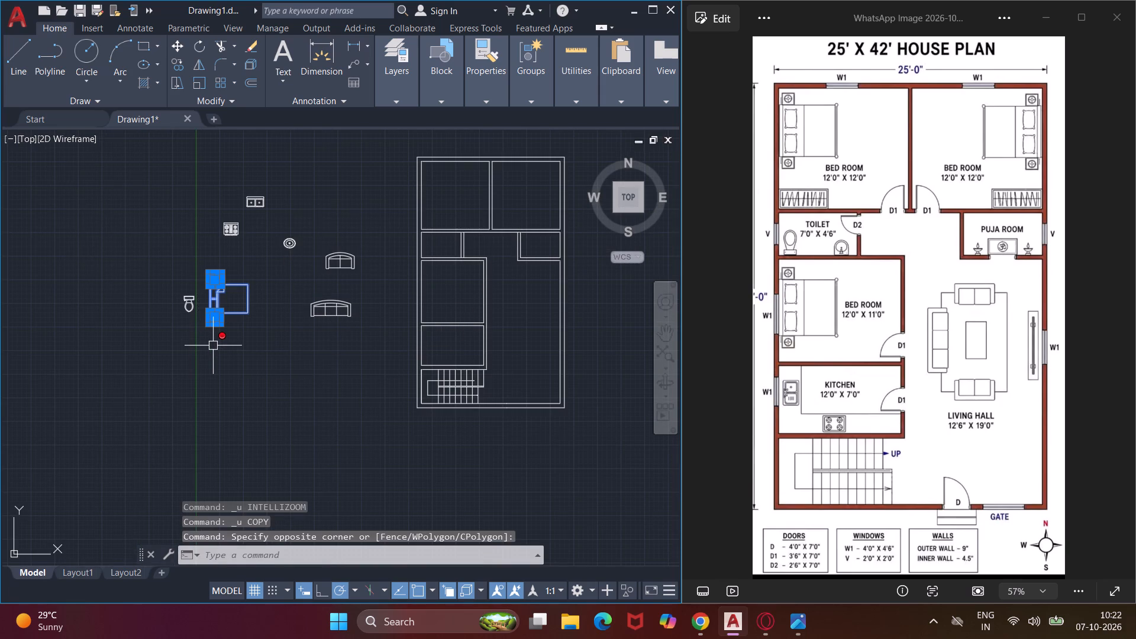
text(co)
key(space)
scroll(206, 332, up, 3)
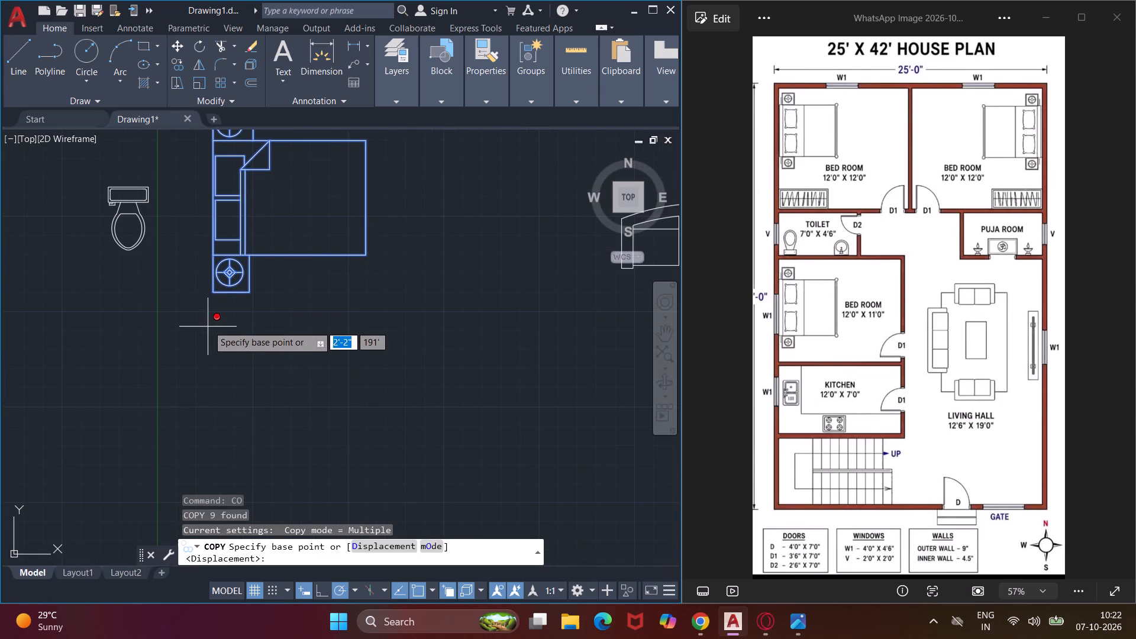
click(212, 292)
scroll(205, 291, down, 4)
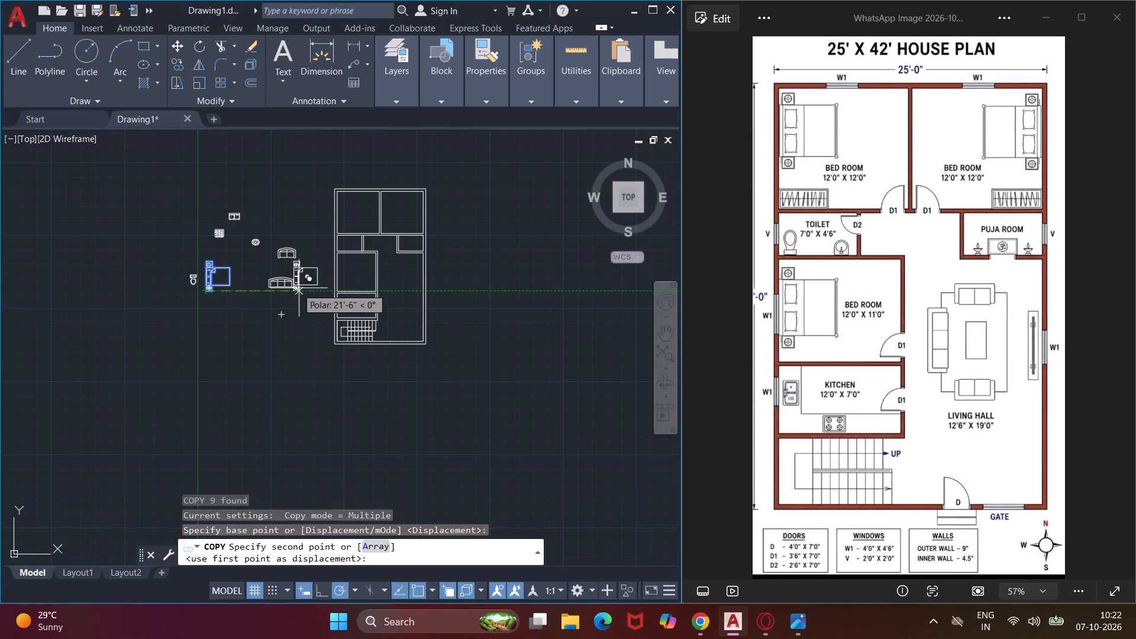
scroll(343, 285, up, 2)
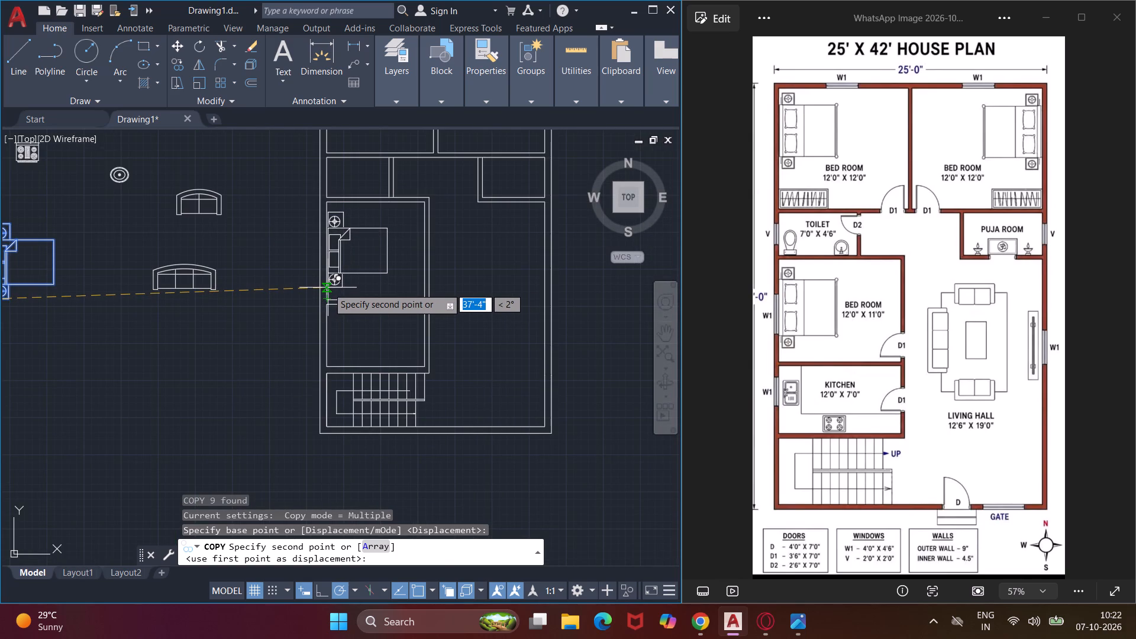
click(328, 288)
Place another copy of the bed set against the left wall of the upper-left 12'0" x 12'0" bedroom.
scroll(349, 270, down, 2)
middle_drag(349, 270, 349, 295)
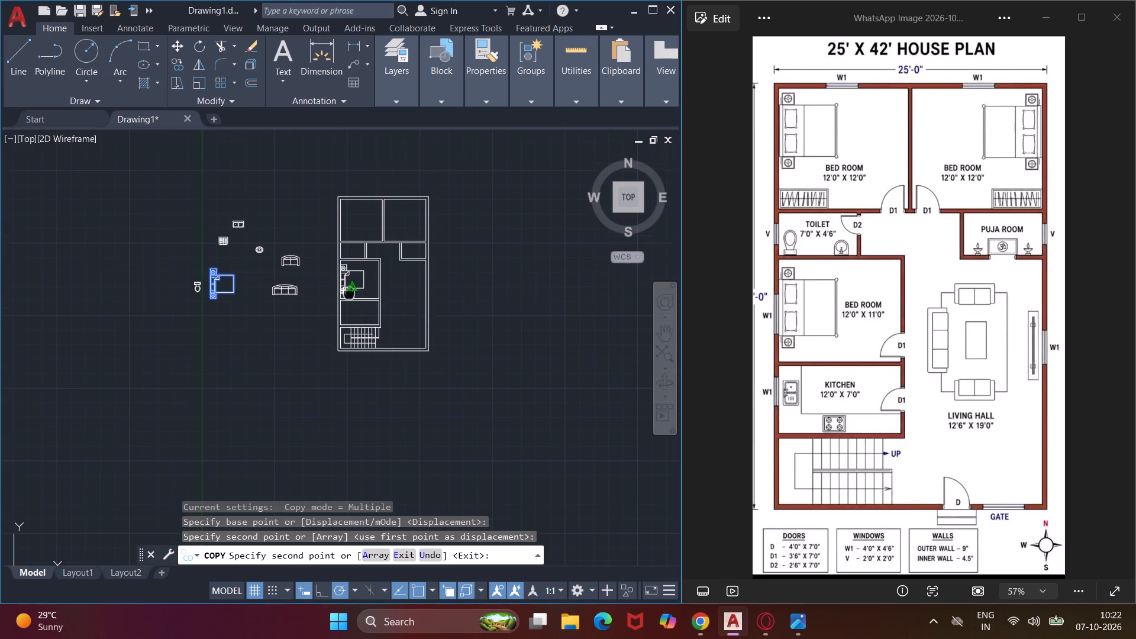
middle_drag(349, 295, 349, 347)
scroll(343, 297, up, 3)
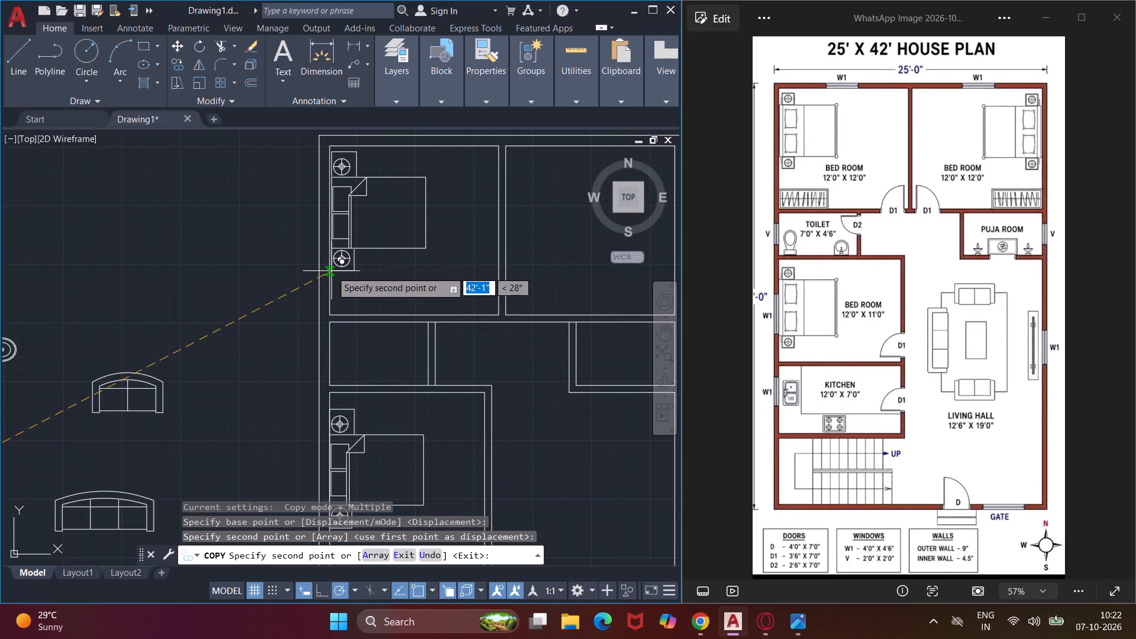
click(331, 271)
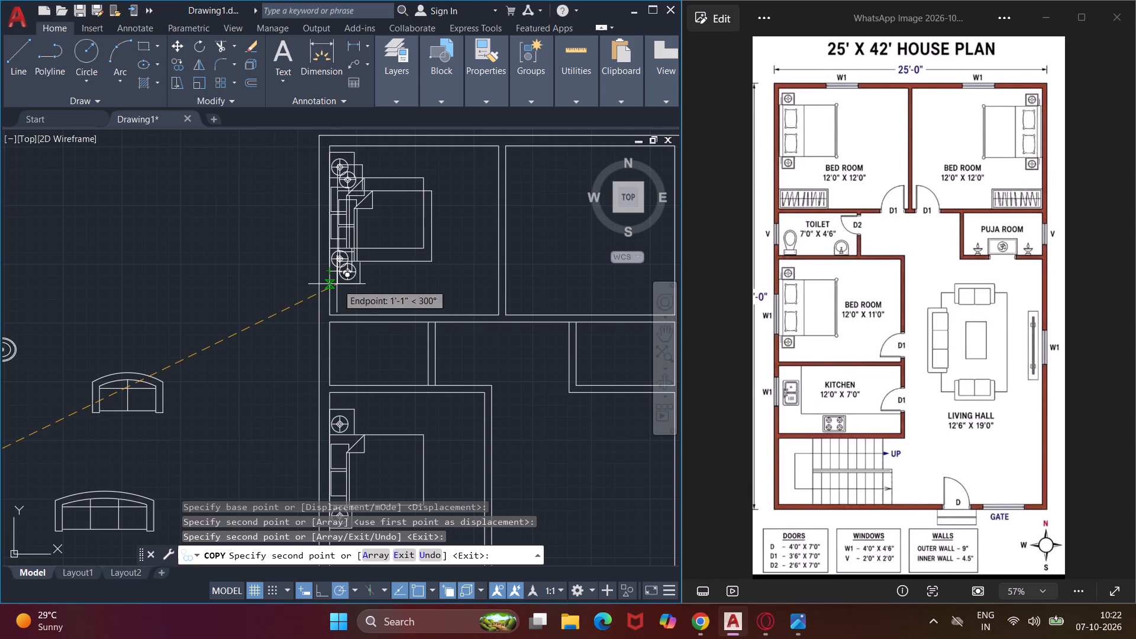
key(Escape)
Rotate the original bed set outside the plan 180° about the bed's lower foot corner.
scroll(337, 284, down, 2)
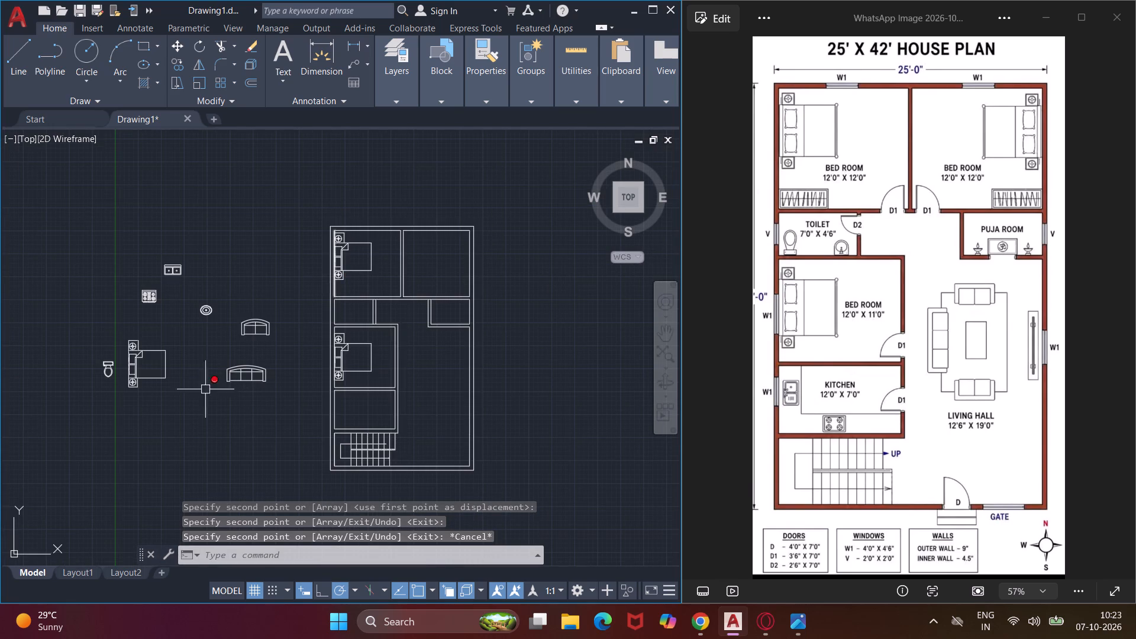
click(186, 333)
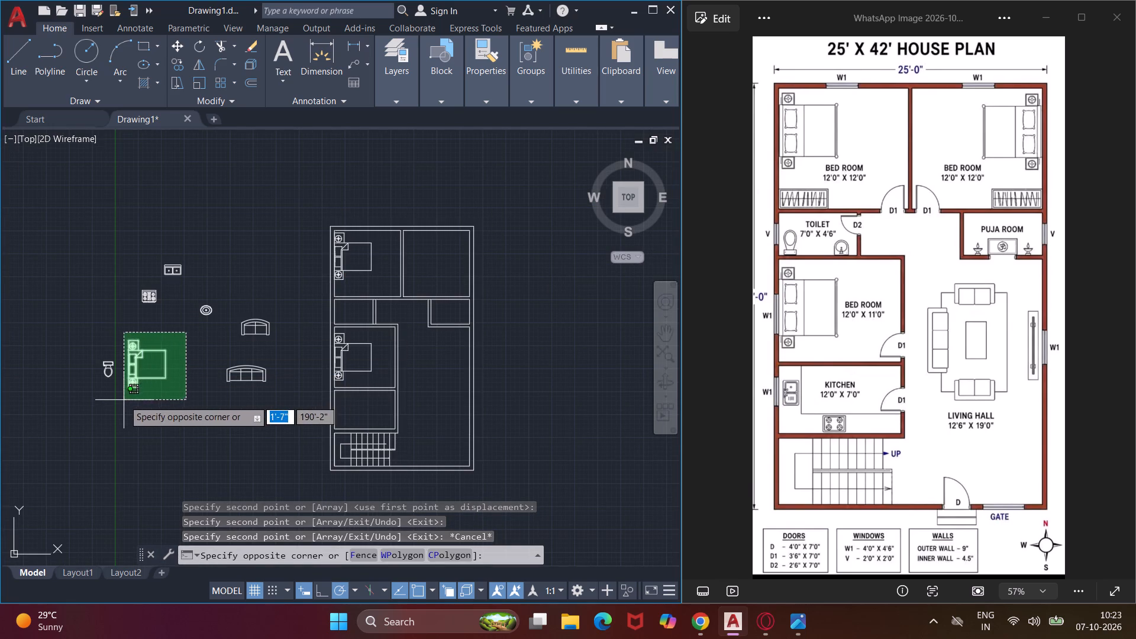
click(124, 400)
text(ro)
key(space)
scroll(125, 400, up, 3)
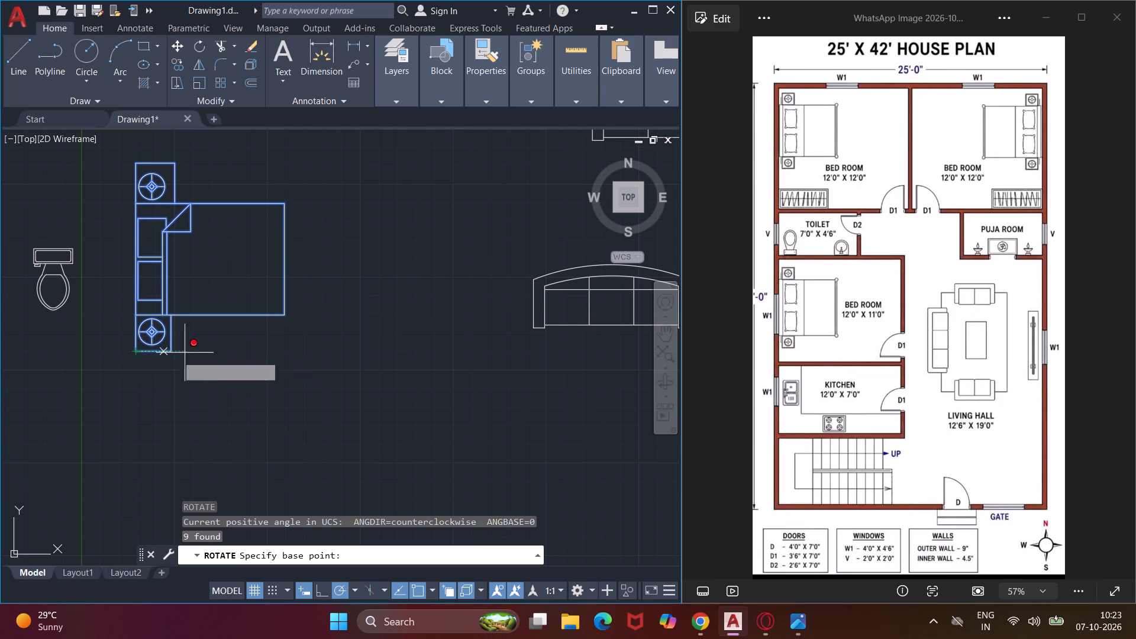
click(285, 312)
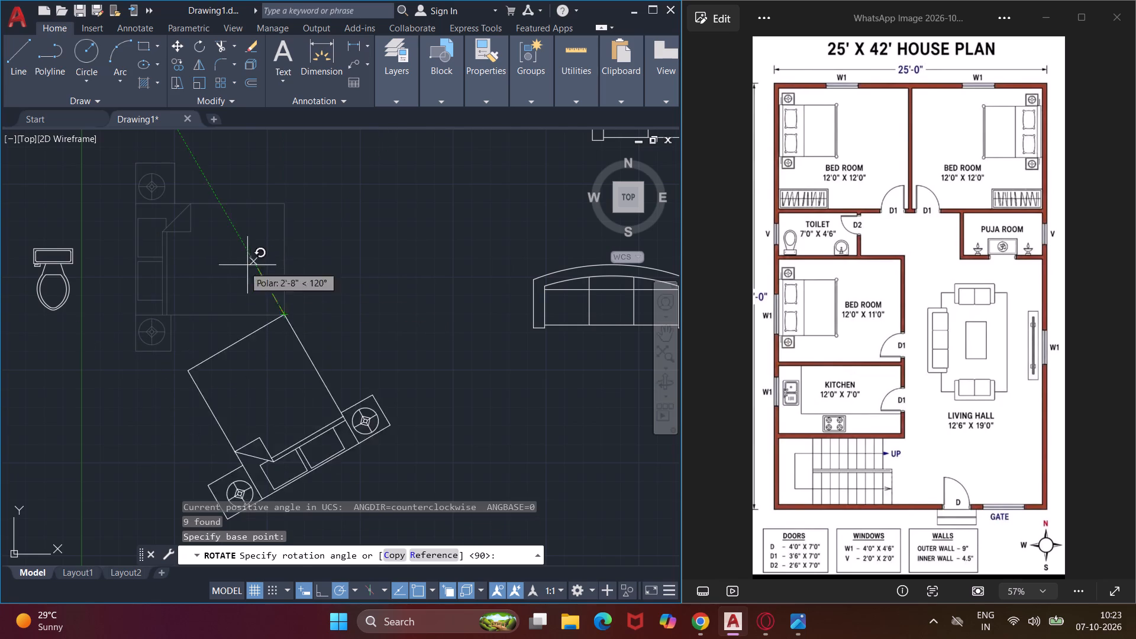
click(200, 315)
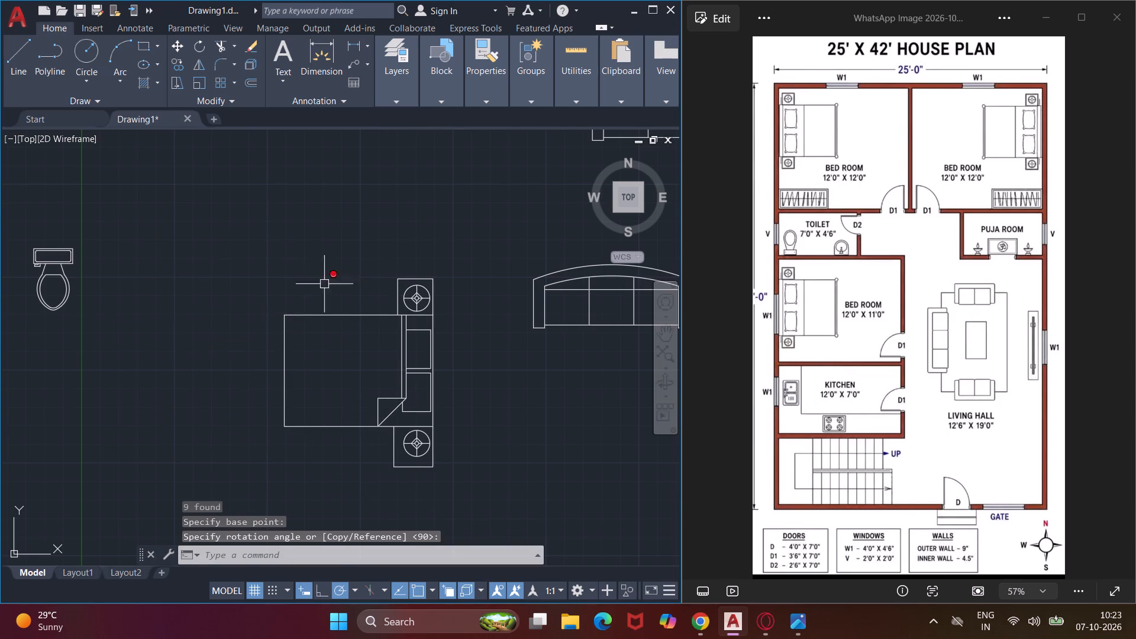
Copy the rotated bed set by its lower headboard-side corner against the right wall of the upper-right 12'0" x 12'0" bedroom.
middle_drag(338, 295, 298, 226)
click(450, 191)
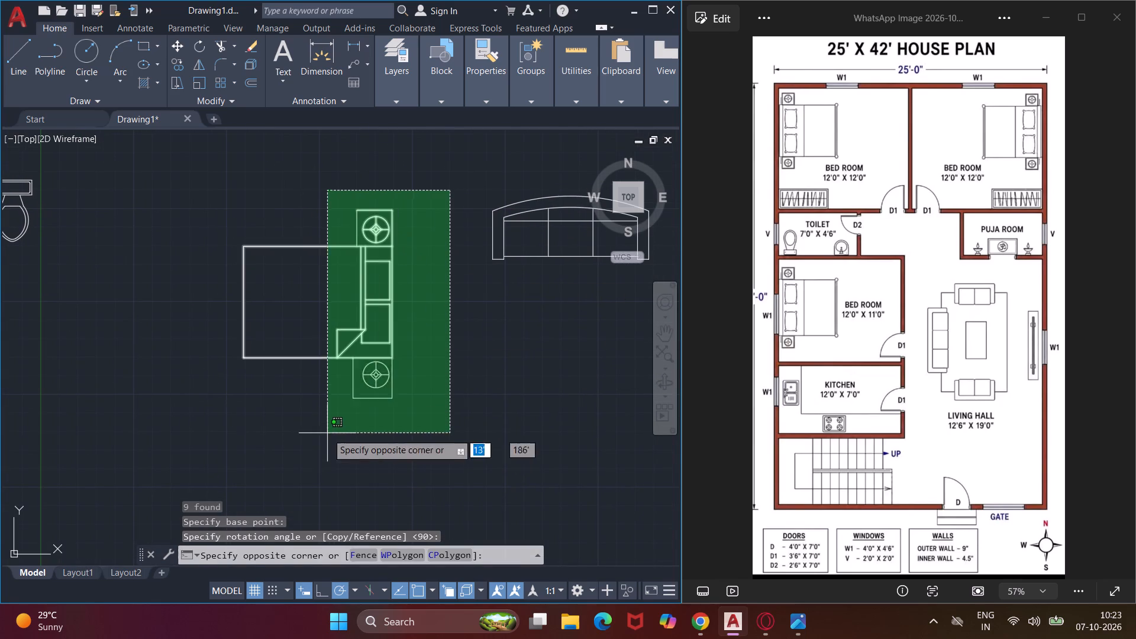
click(238, 451)
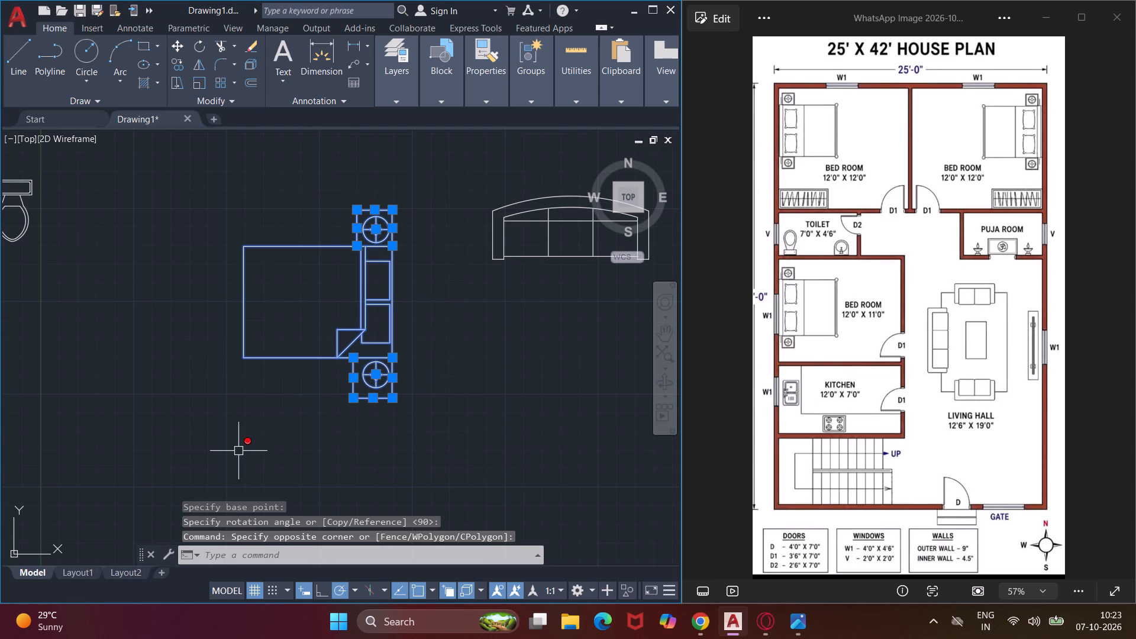
text(co)
key(space)
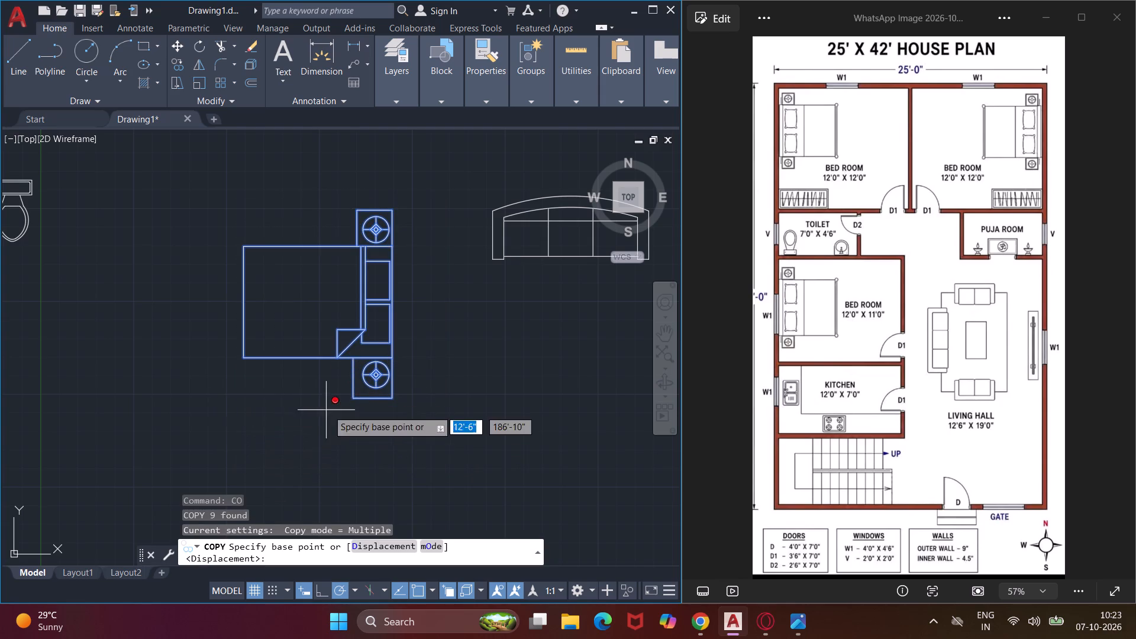
click(393, 397)
scroll(340, 401, down, 2)
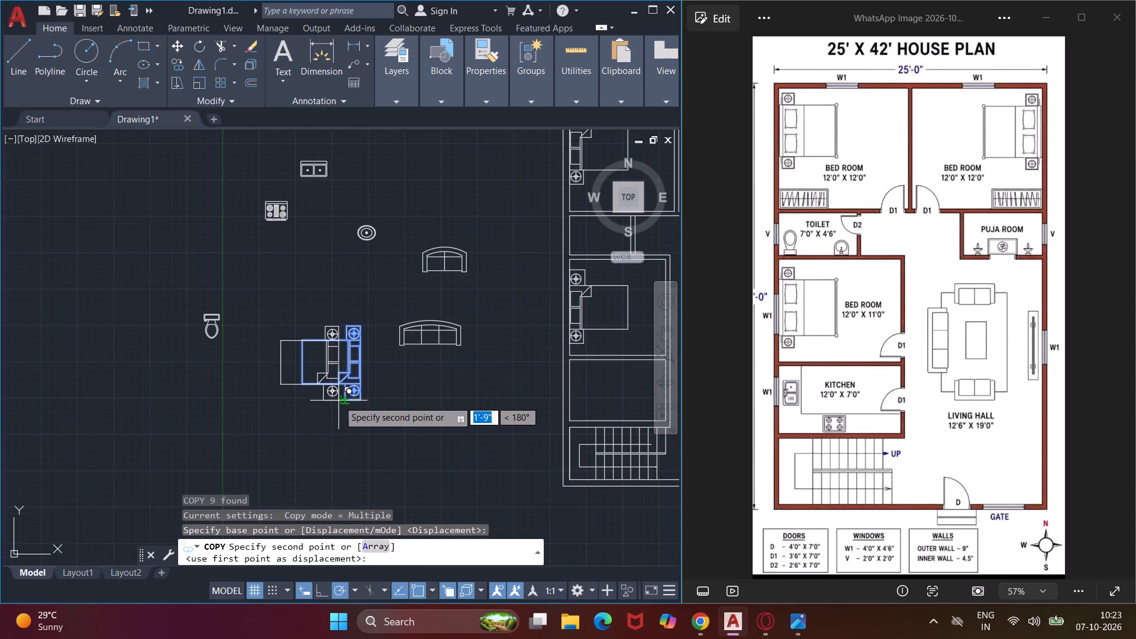
scroll(338, 401, down, 1)
middle_drag(338, 401, 185, 451)
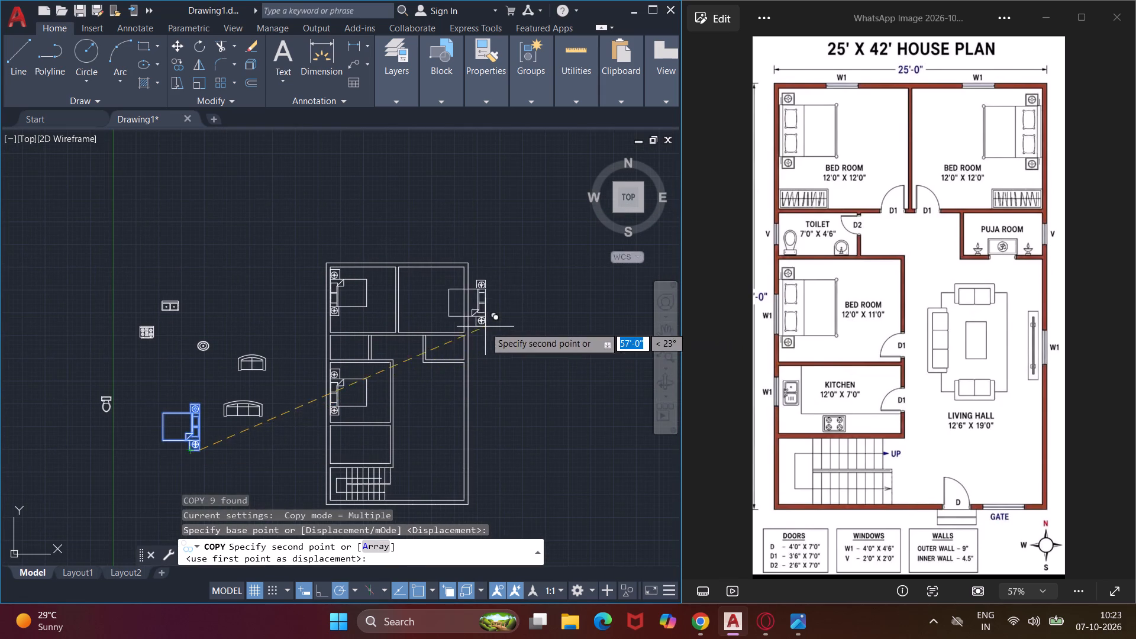
scroll(459, 318, up, 3)
middle_drag(458, 317, 480, 454)
scroll(458, 317, up, 1)
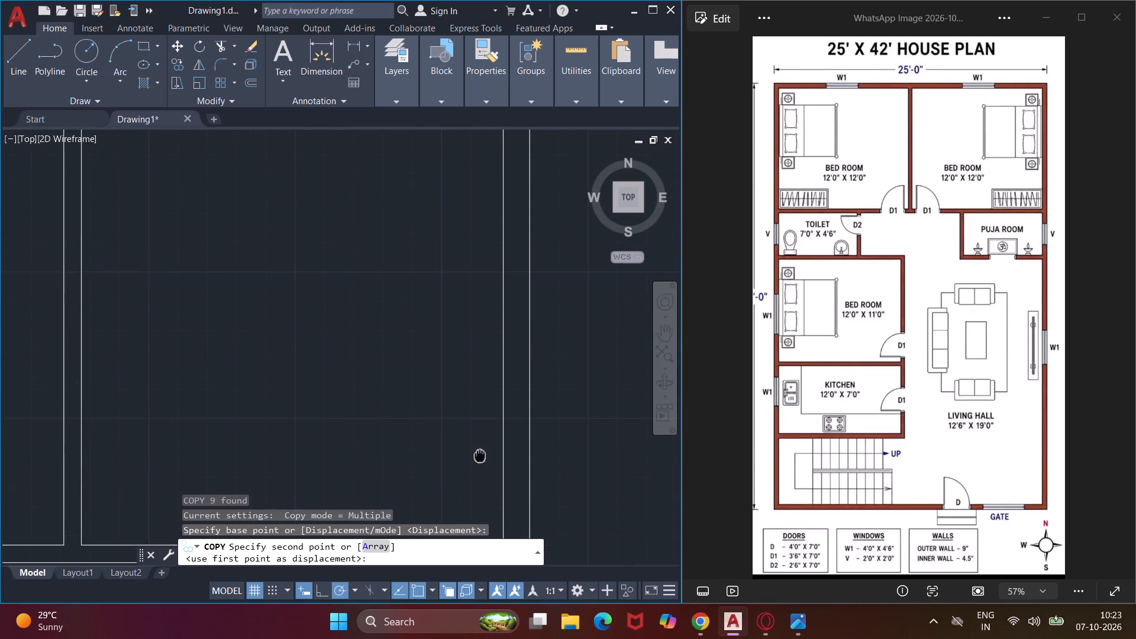
scroll(472, 452, down, 2)
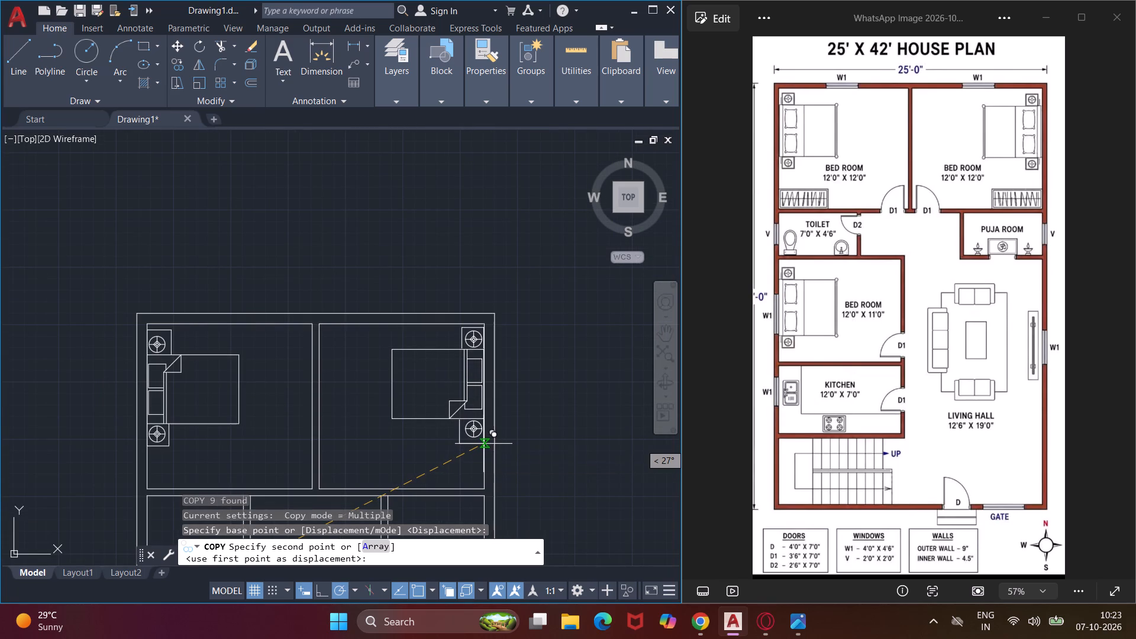
click(483, 445)
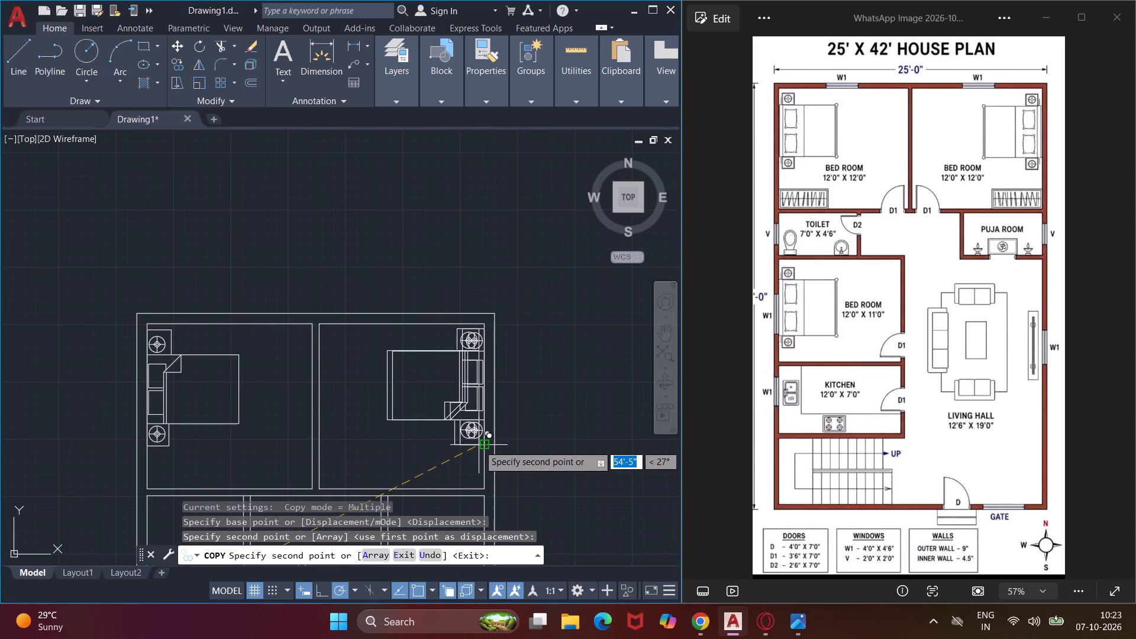
key(Escape)
Rotate the toilet seat block outside the plan 180° about the corner of its tank.
middle_drag(442, 442, 421, 249)
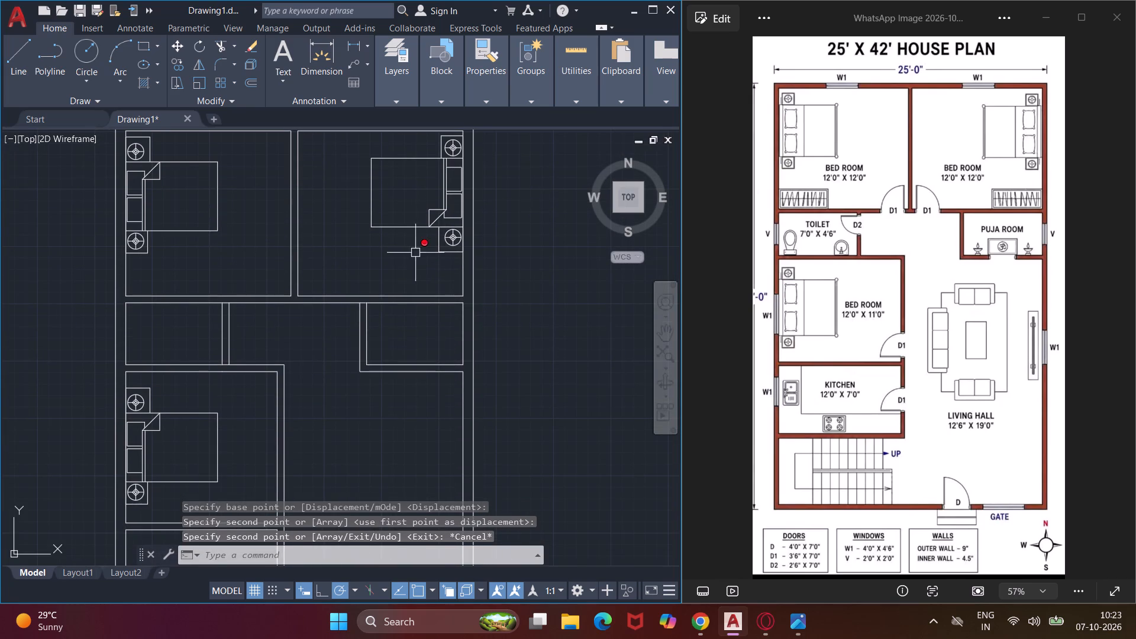
middle_drag(395, 406, 389, 315)
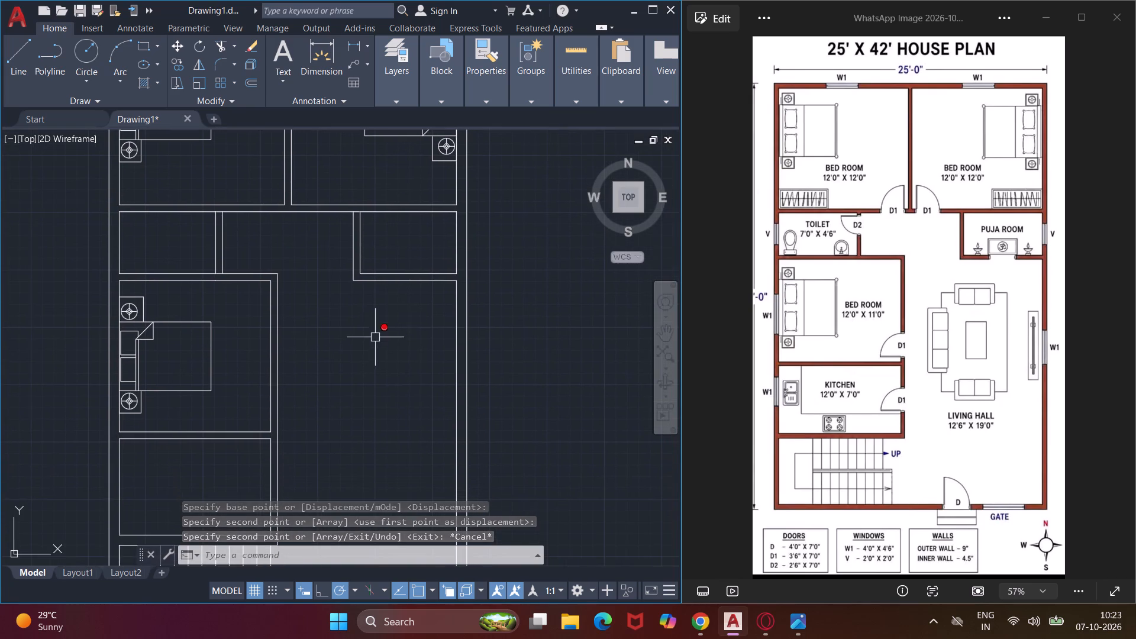
middle_drag(373, 342, 548, 279)
scroll(514, 292, down, 1)
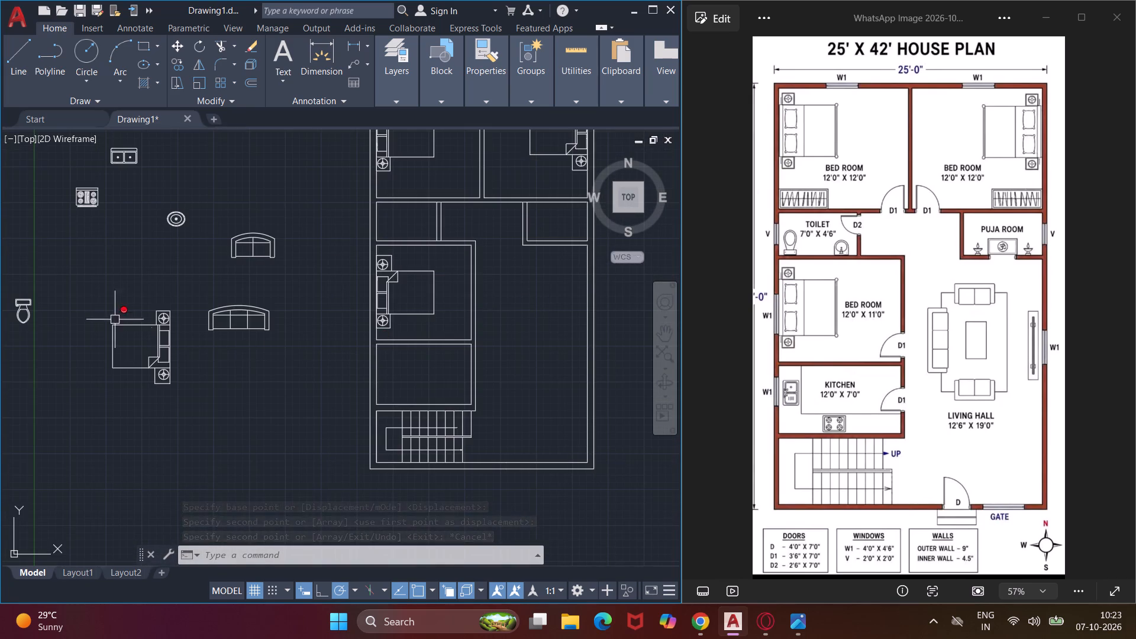
middle_drag(93, 291, 268, 280)
click(258, 263)
click(96, 375)
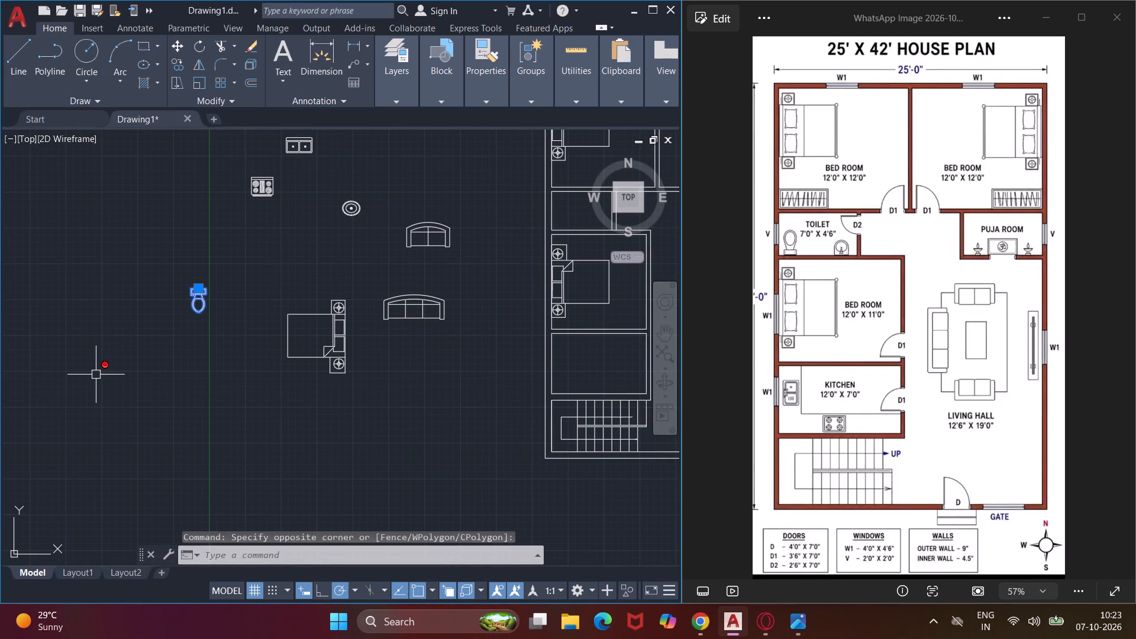
text(ro)
key(space)
scroll(183, 276, up, 1)
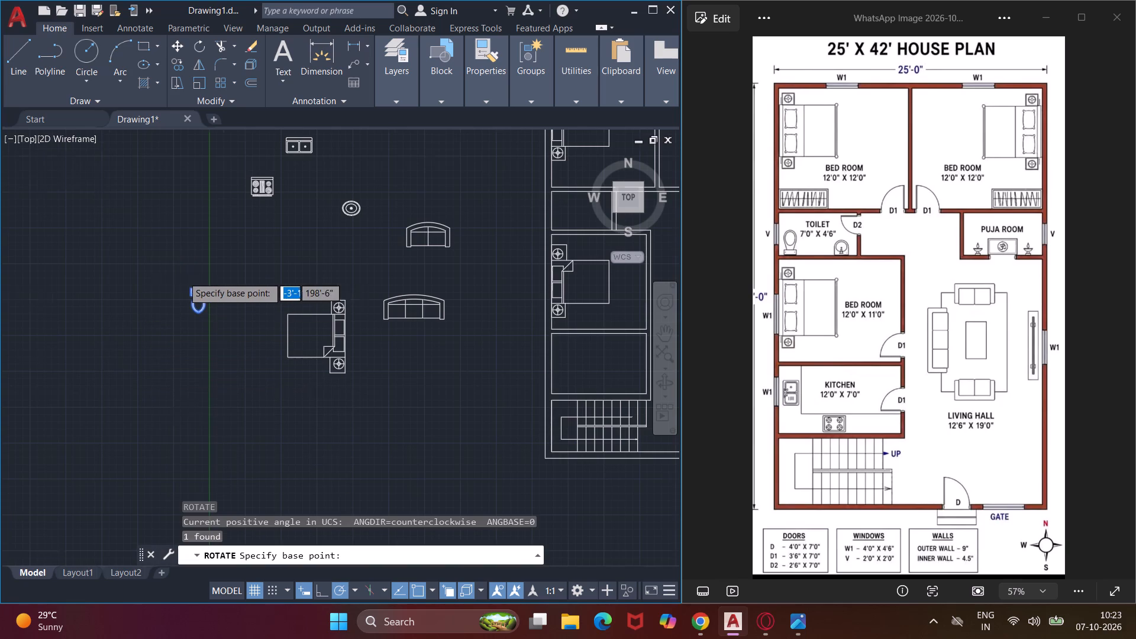
scroll(183, 276, up, 1)
click(198, 305)
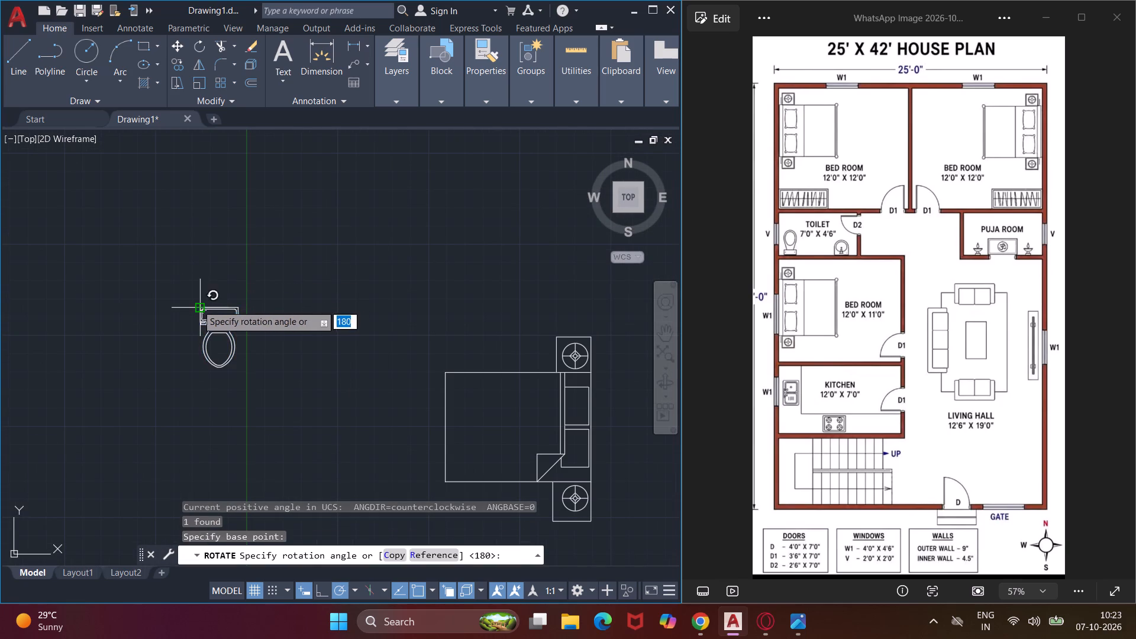
click(91, 306)
key(Escape)
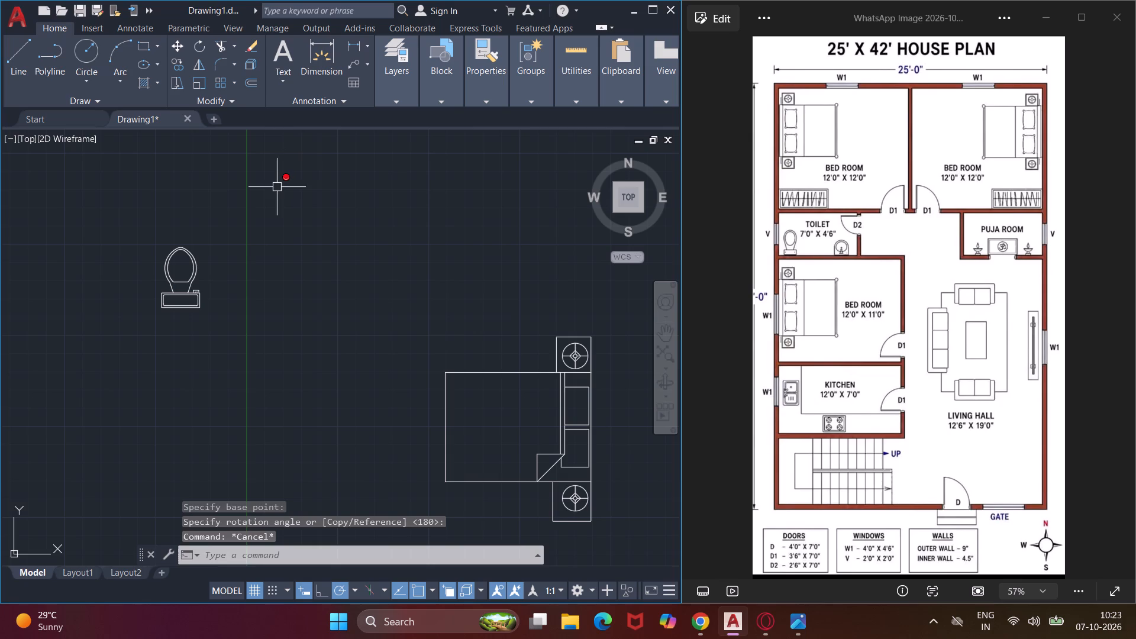
Move the toilet seat block by its tank's lower-right corner onto the lower wall of the 7'0" x 4'6" toilet, near the left wall.
click(249, 230)
click(125, 376)
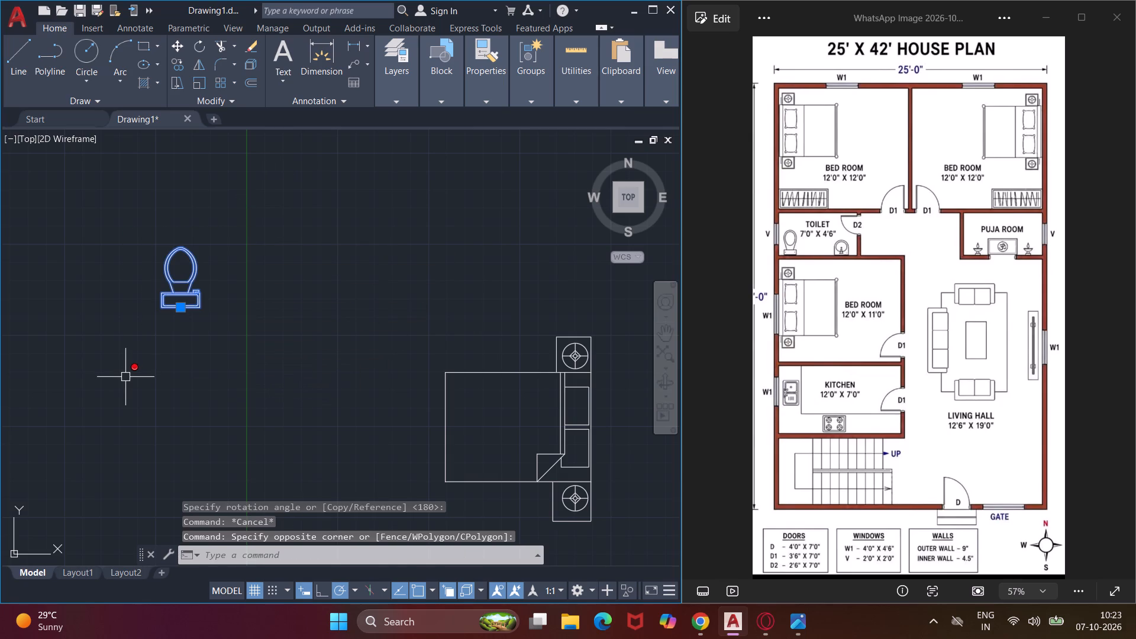
key(m)
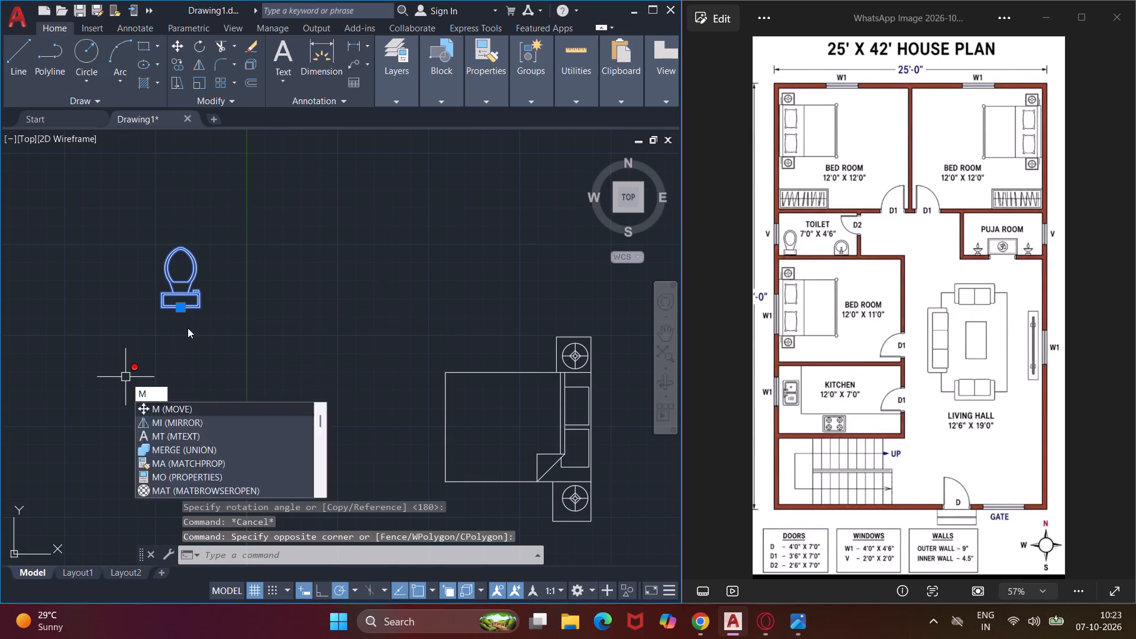
key(space)
click(202, 308)
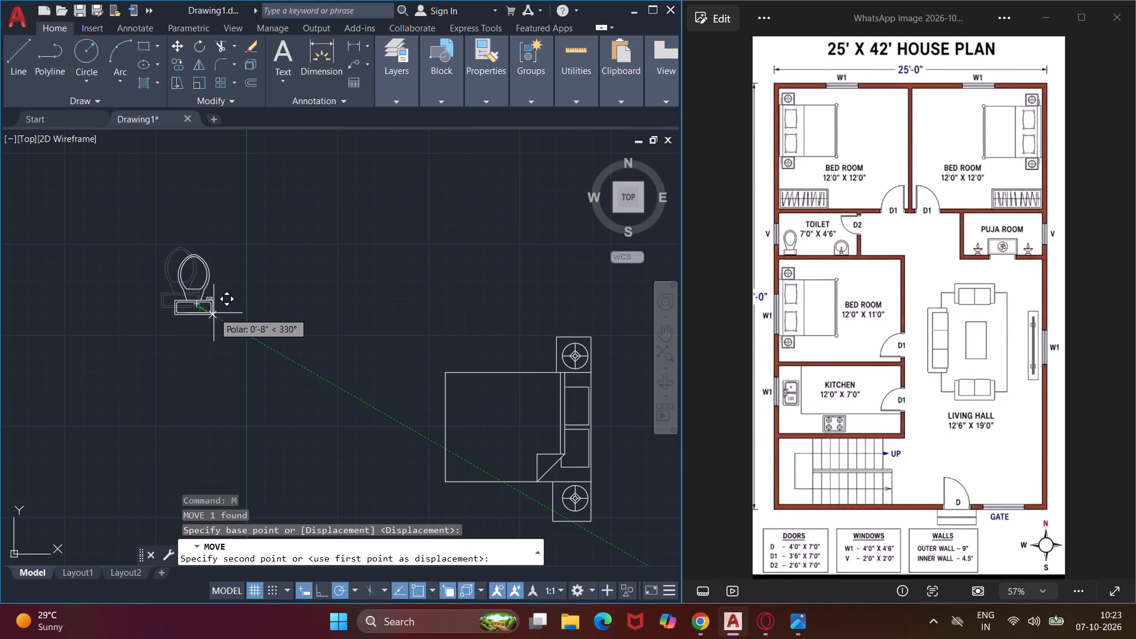
scroll(214, 313, down, 3)
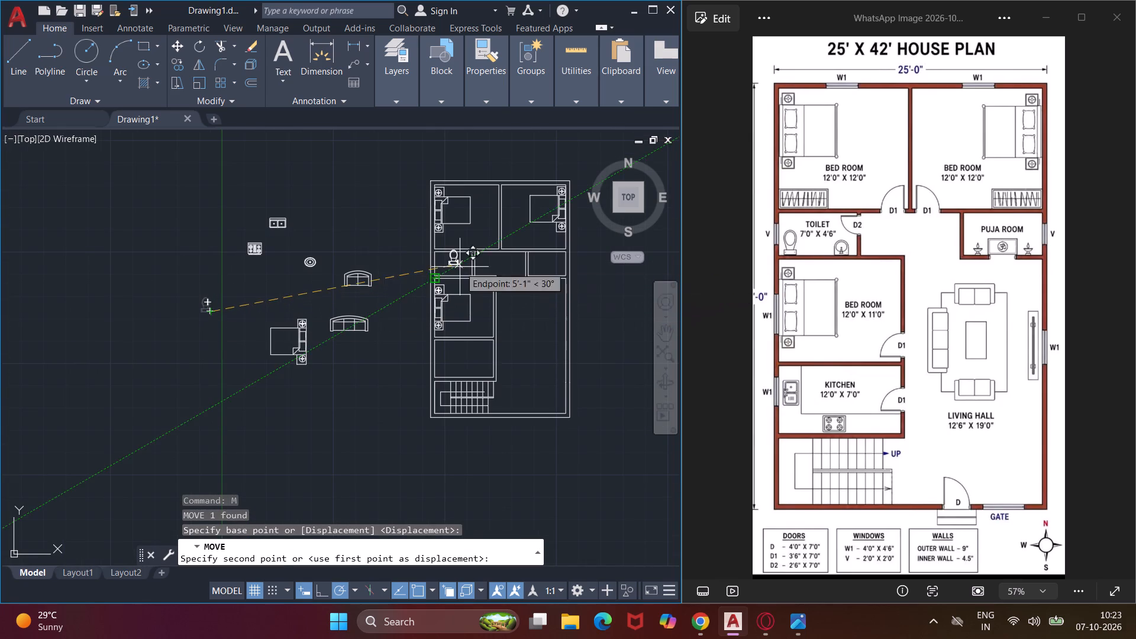
scroll(445, 279, up, 7)
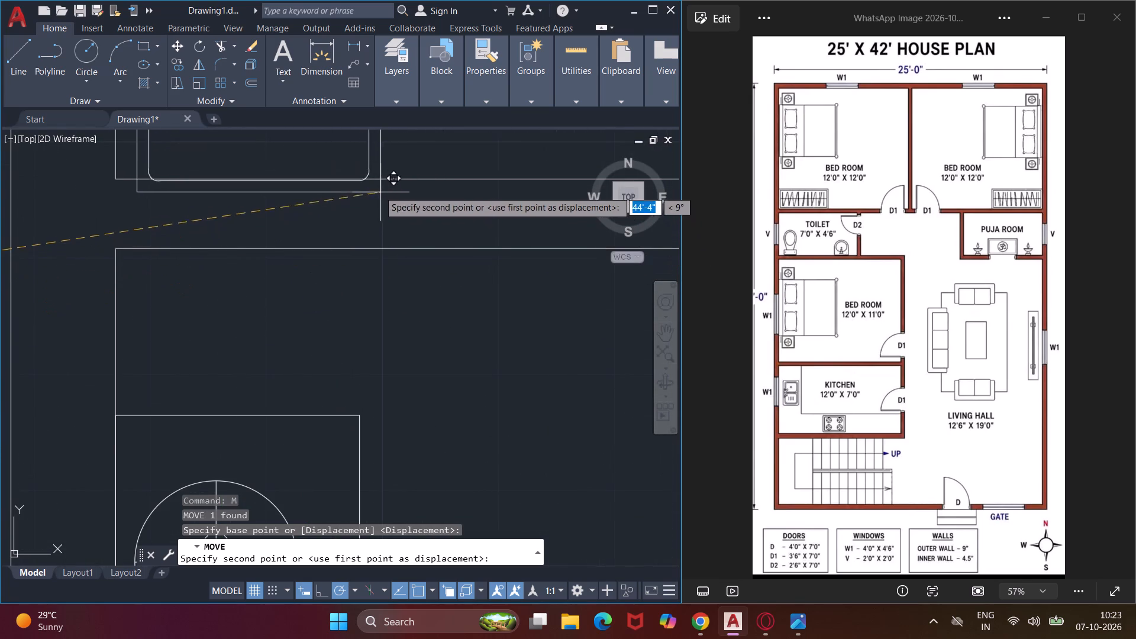
middle_drag(376, 177, 425, 402)
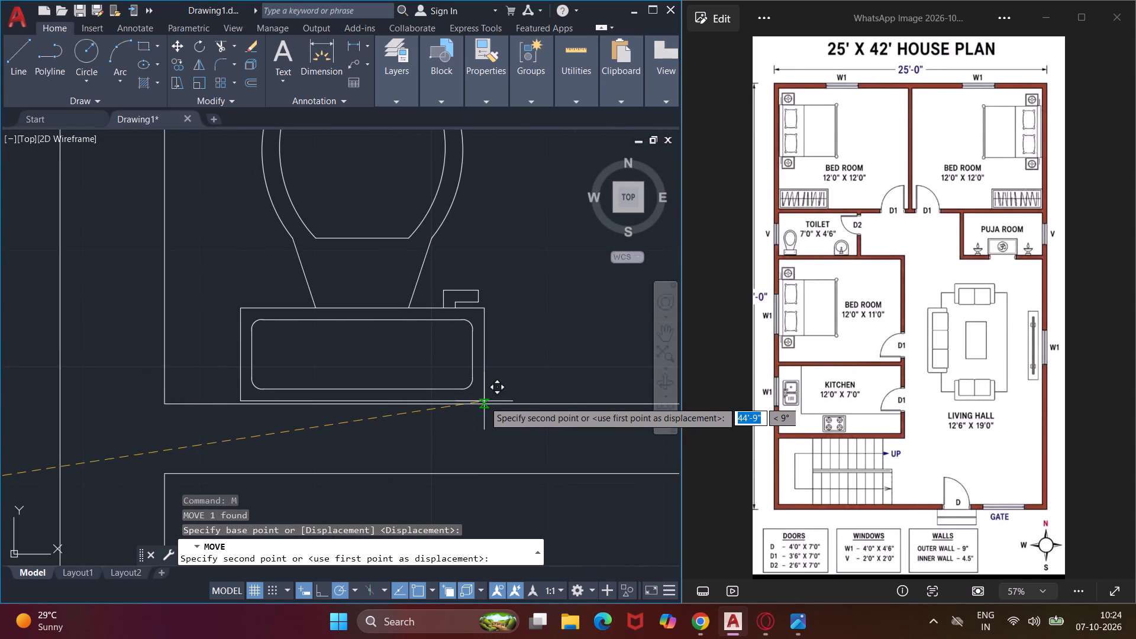
click(488, 404)
Move the oval washbasin by its bottom point onto the toilet room's lower wall, to the right of the toilet seat.
scroll(422, 347, down, 1)
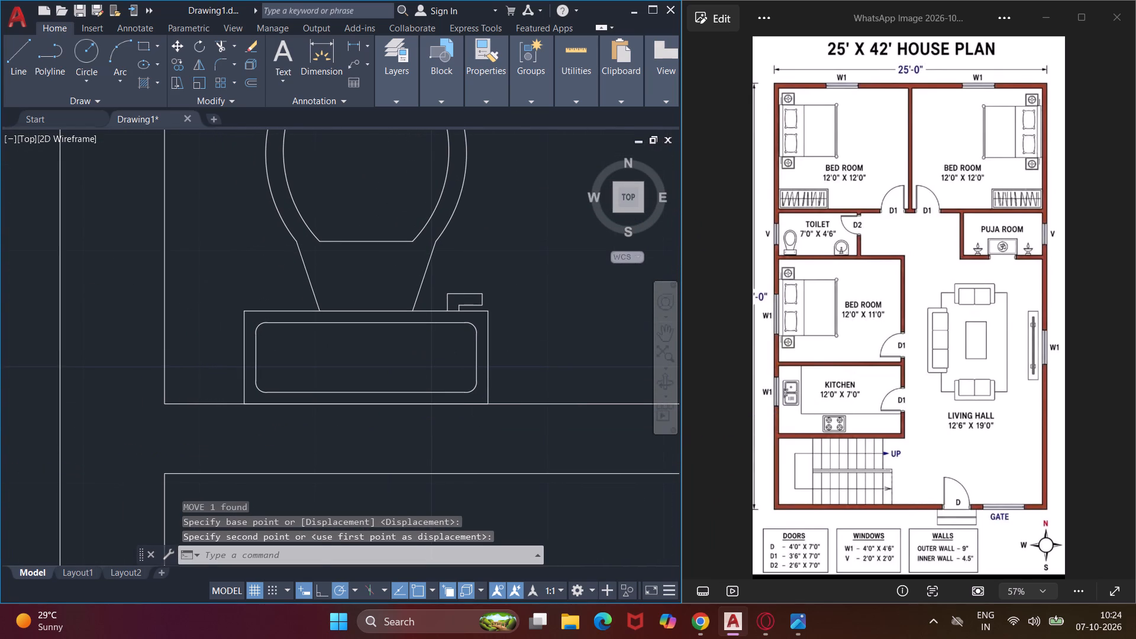
scroll(422, 347, down, 1)
middle_drag(422, 347, 301, 435)
scroll(323, 399, down, 2)
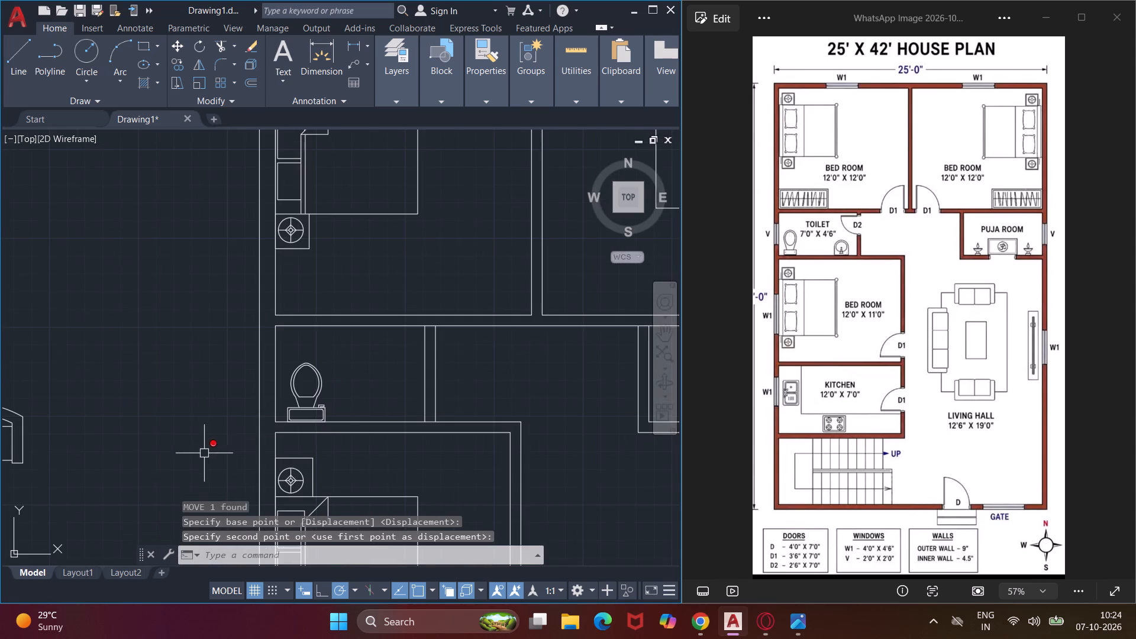
middle_drag(199, 453, 543, 220)
scroll(476, 304, down, 1)
middle_drag(475, 304, 542, 392)
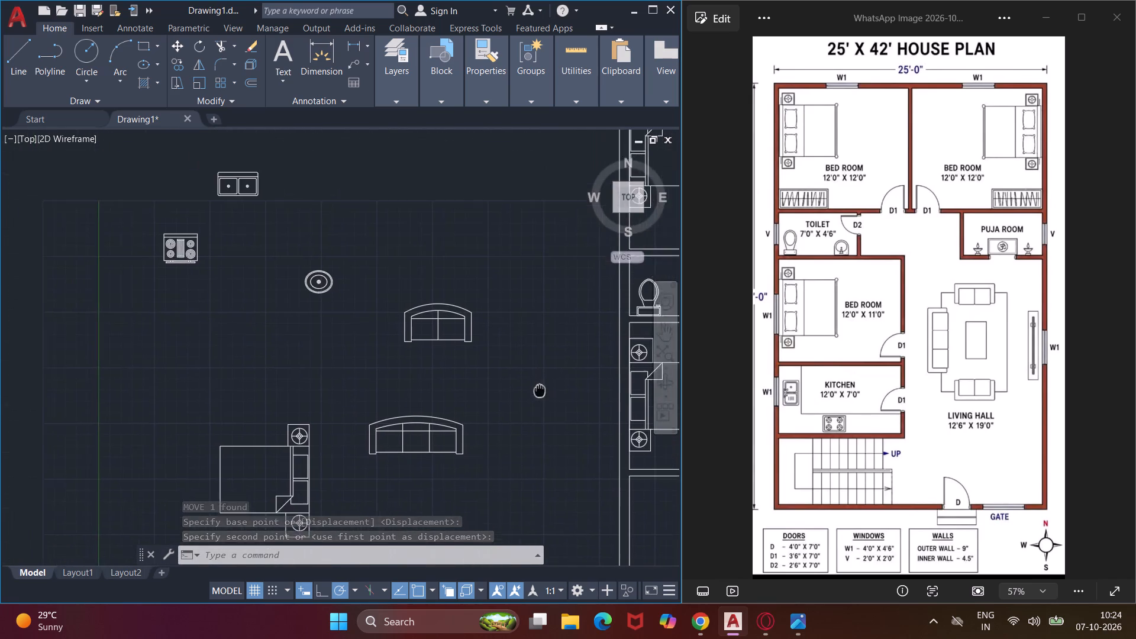
middle_drag(542, 392, 549, 404)
click(390, 240)
click(292, 344)
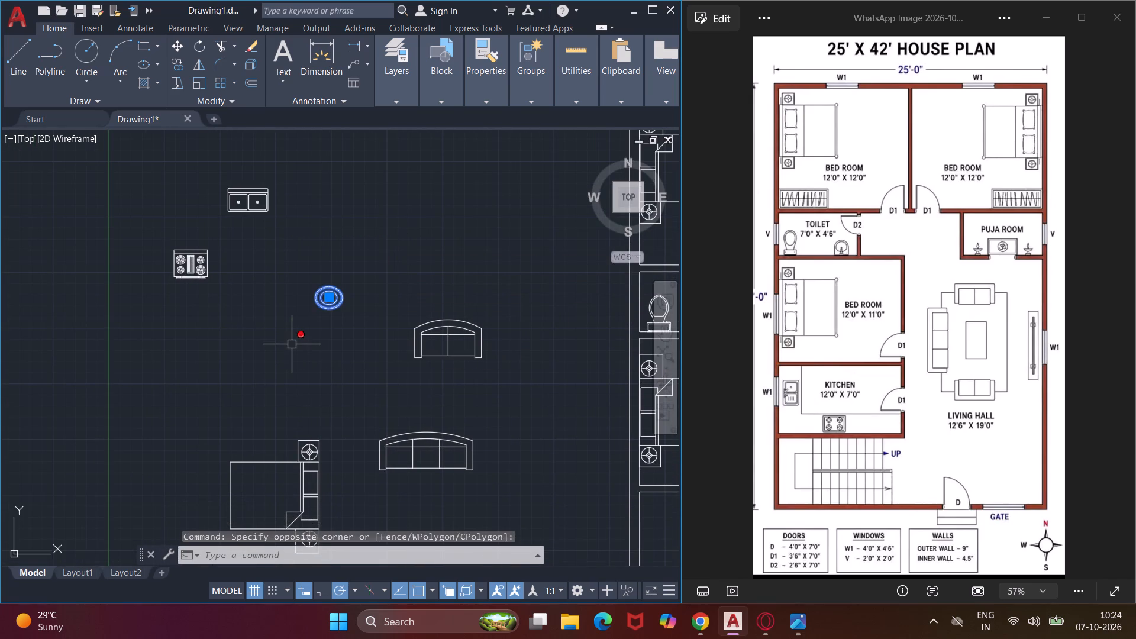
text(m)
key(space)
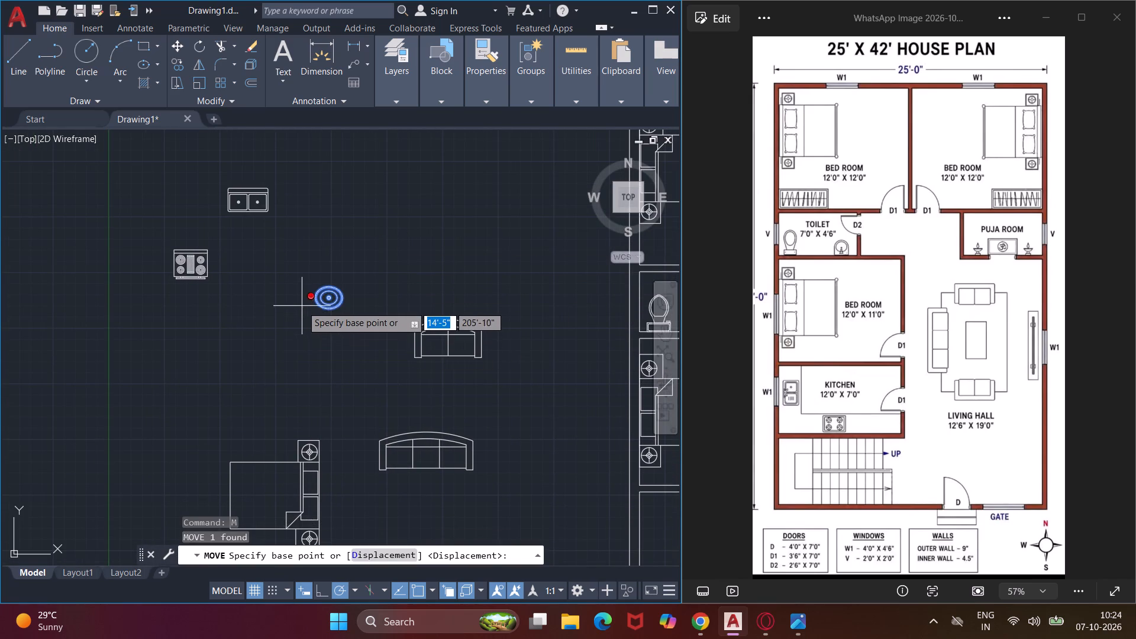
scroll(302, 306, up, 3)
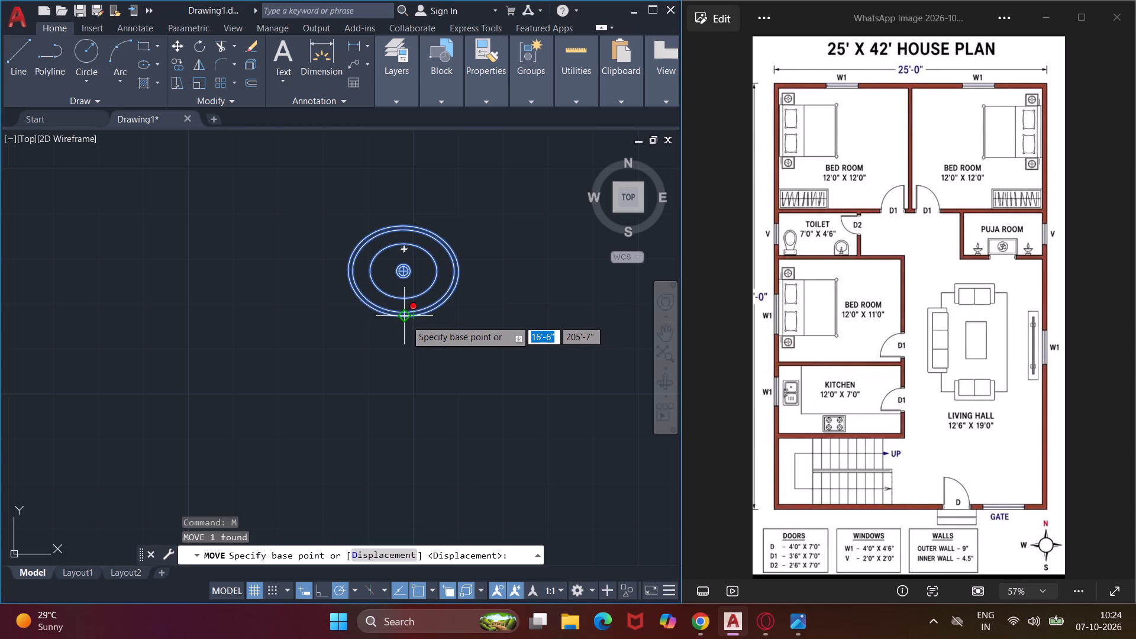
click(405, 320)
scroll(378, 317, down, 3)
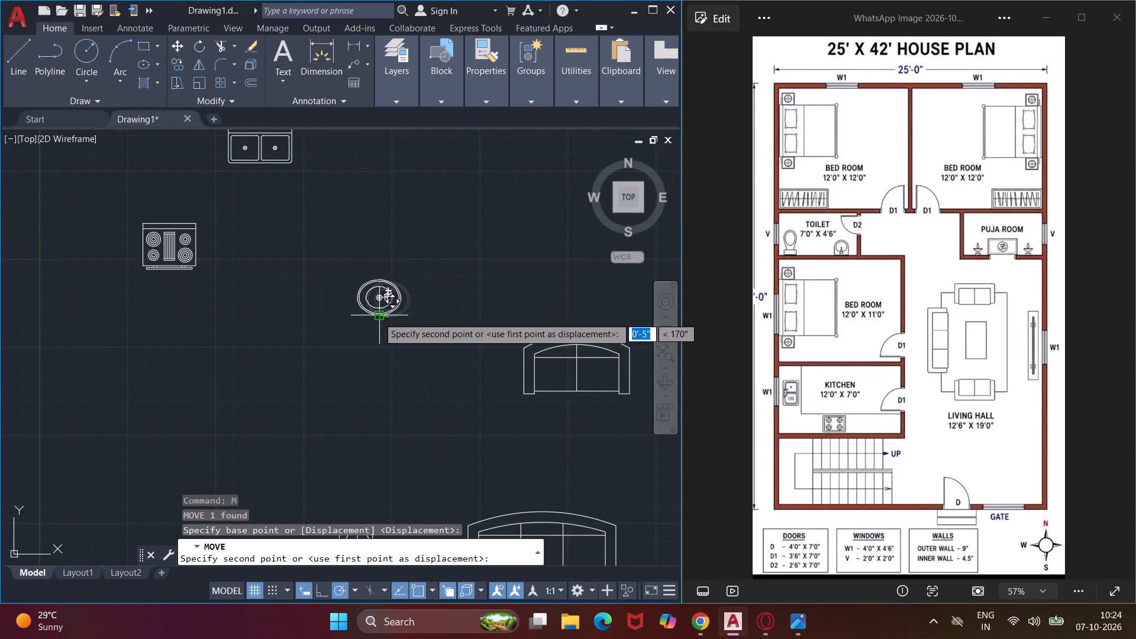
middle_drag(378, 317, 63, 356)
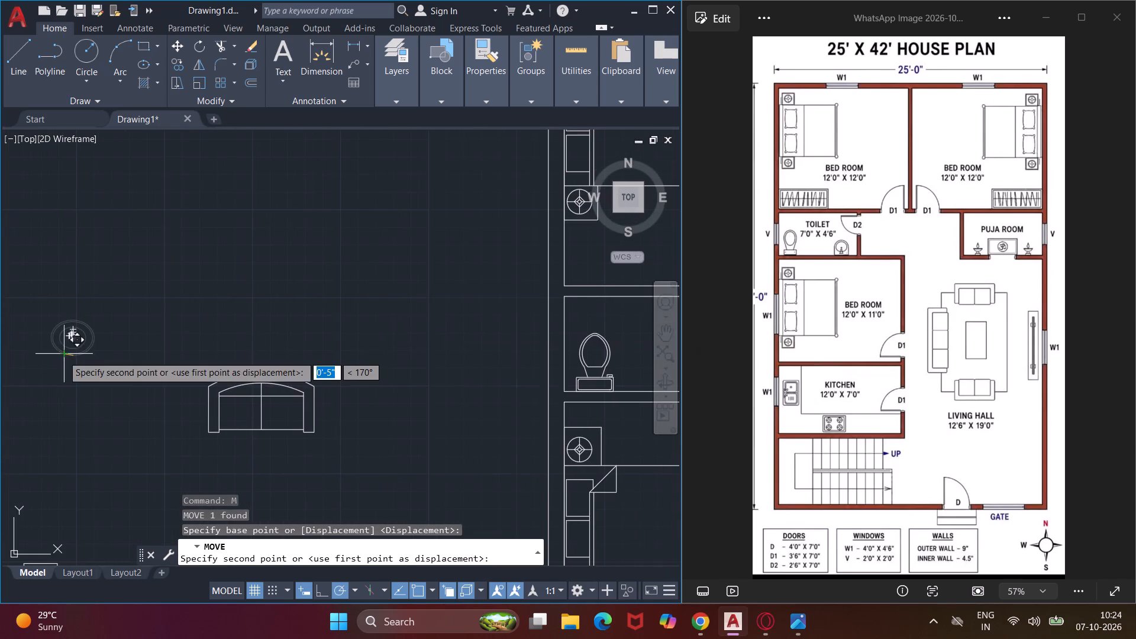
scroll(56, 355, down, 1)
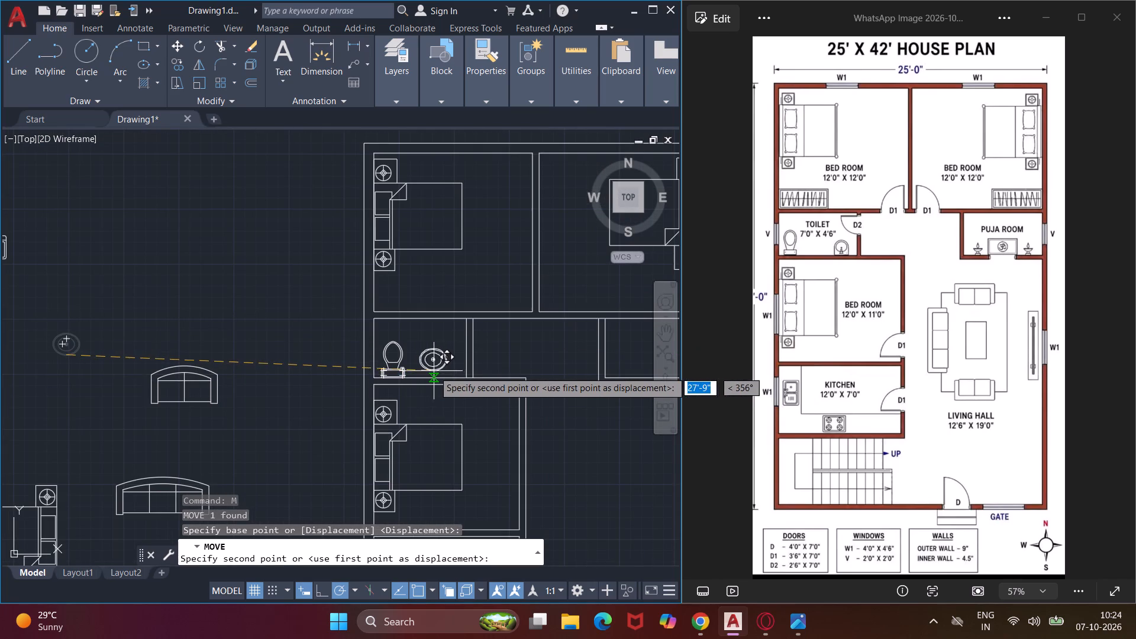
scroll(439, 375, up, 3)
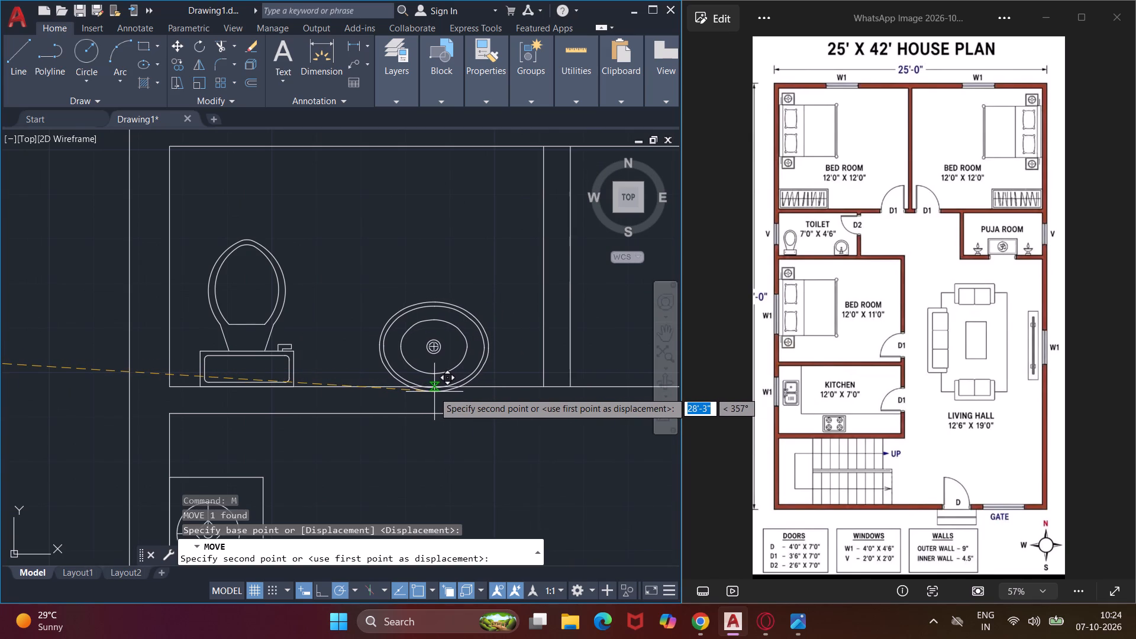
click(427, 387)
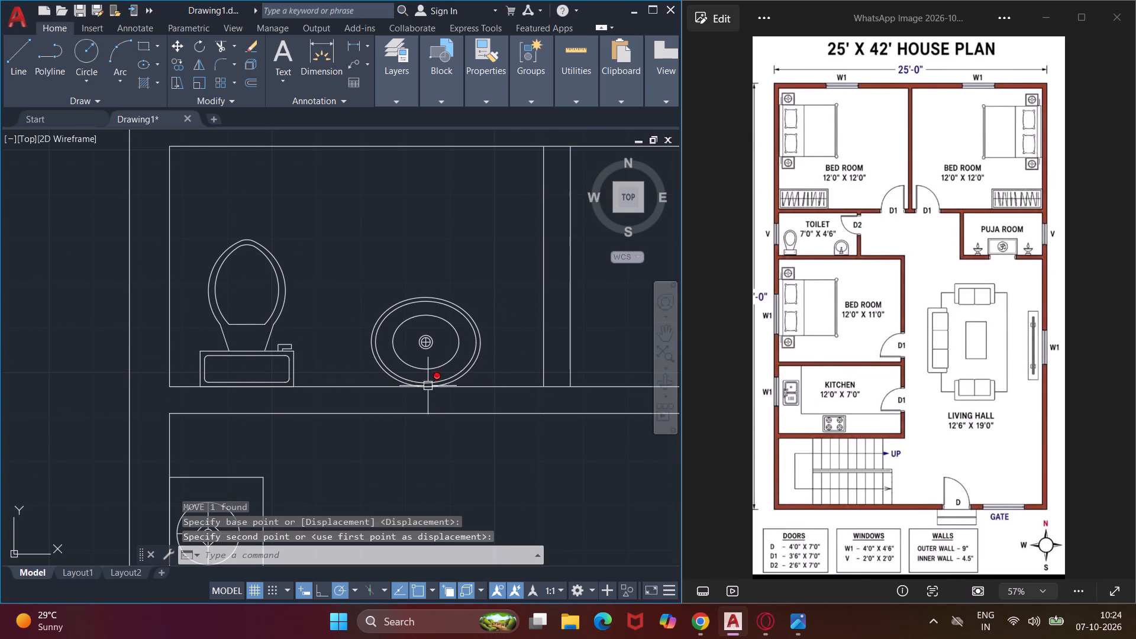
key(Escape)
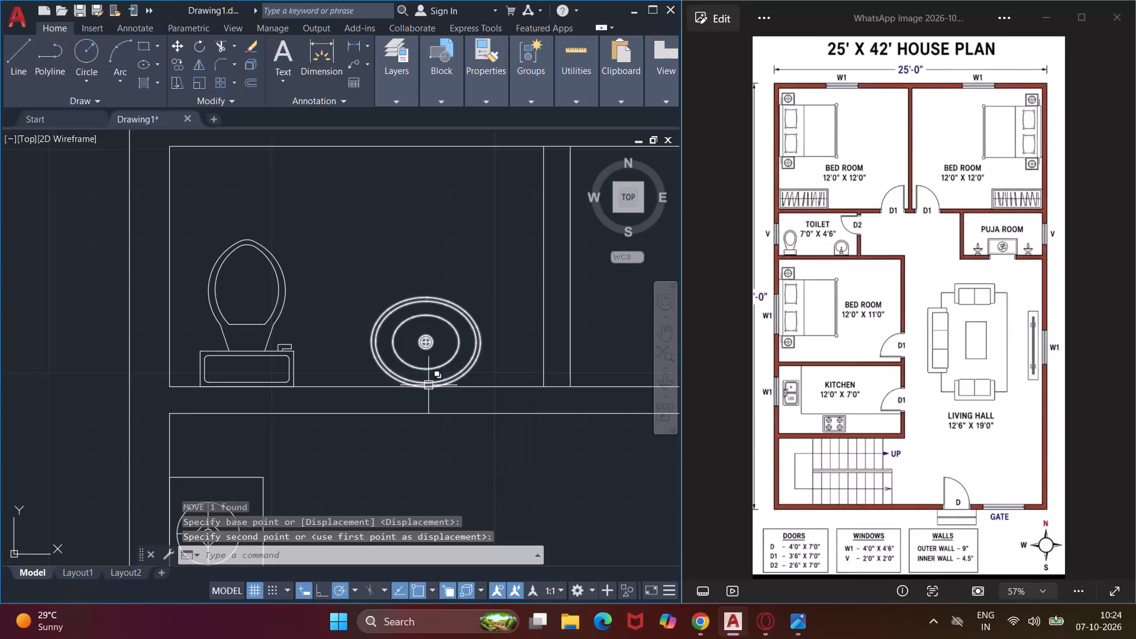
Draw a three-sided rectangular counter outline with lines around the oval washbasin, starting and ending on the toilet room's lower wall.
middle_drag(351, 352, 404, 376)
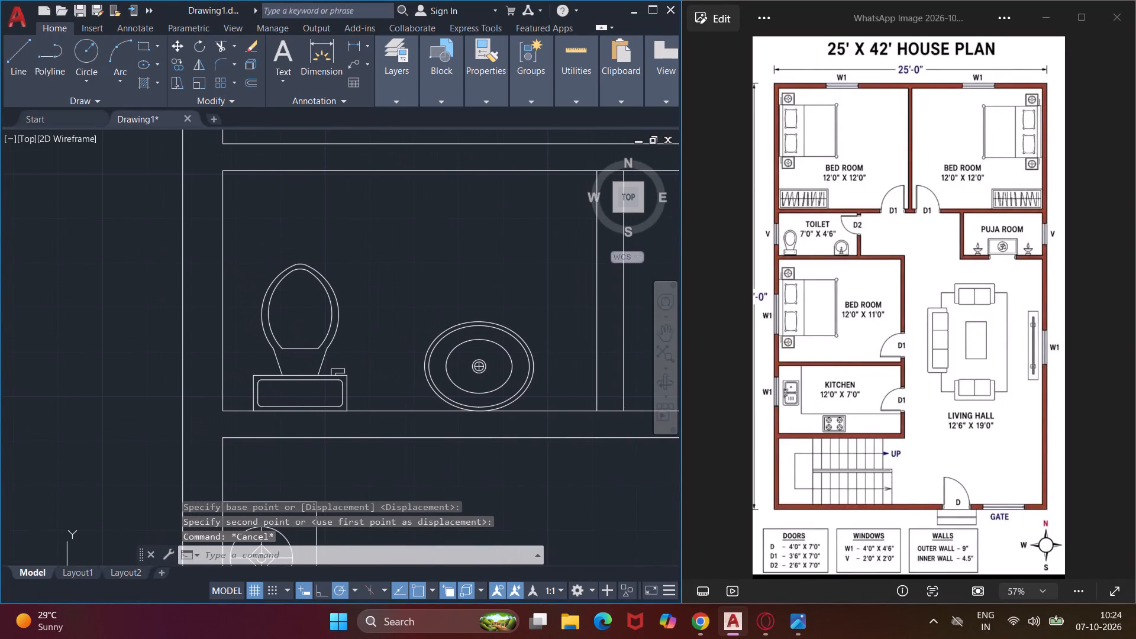
text(l)
key(space)
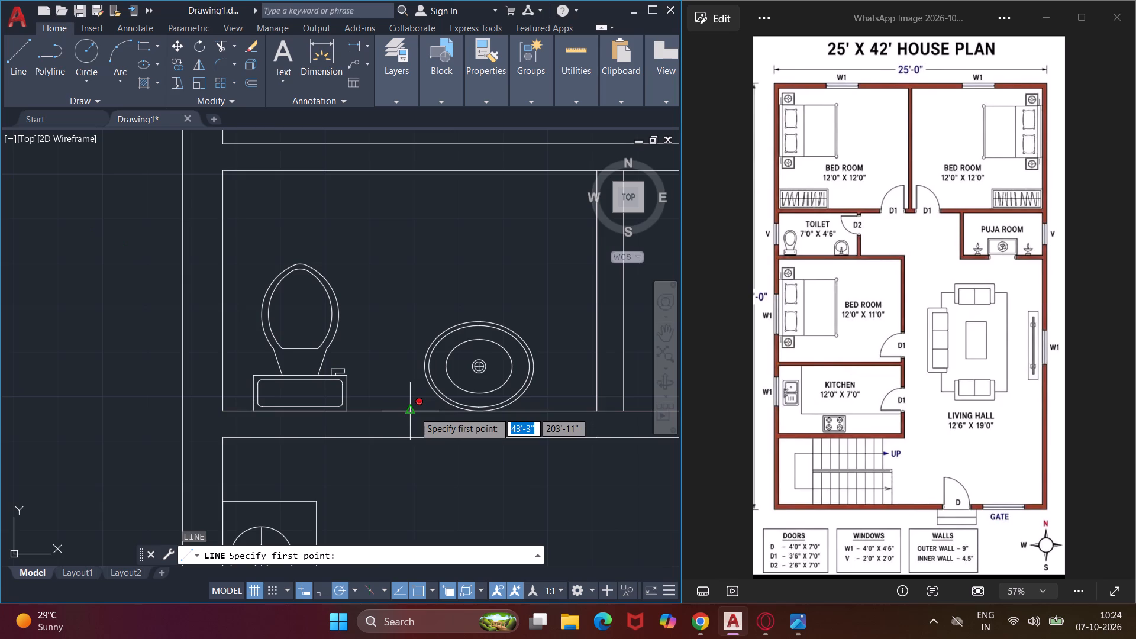
click(414, 412)
click(410, 312)
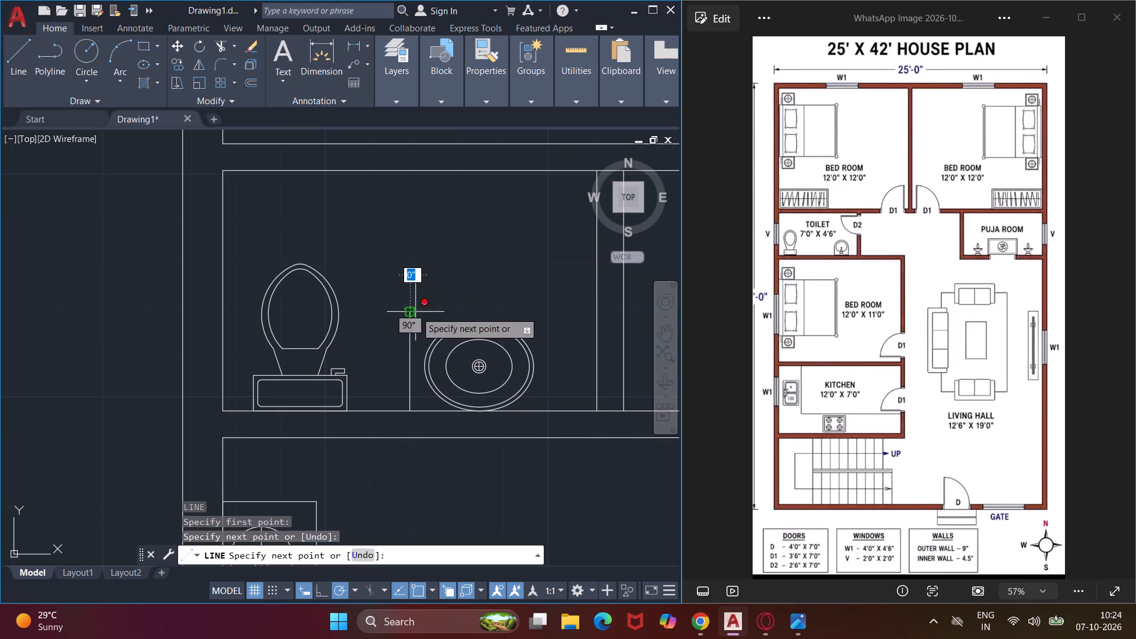
click(557, 314)
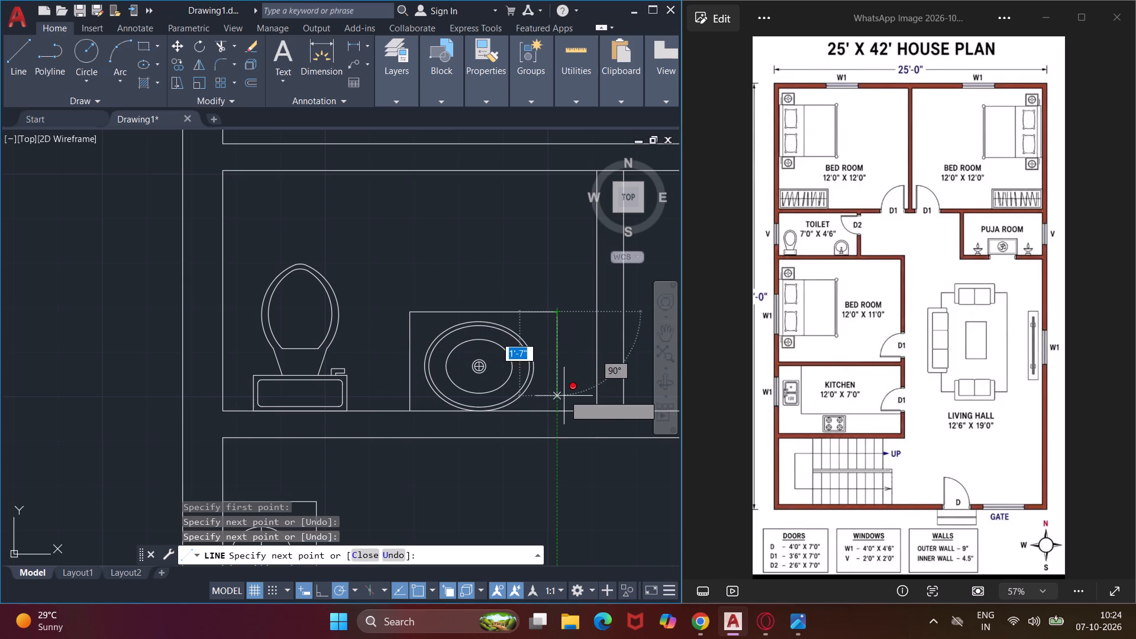
click(559, 414)
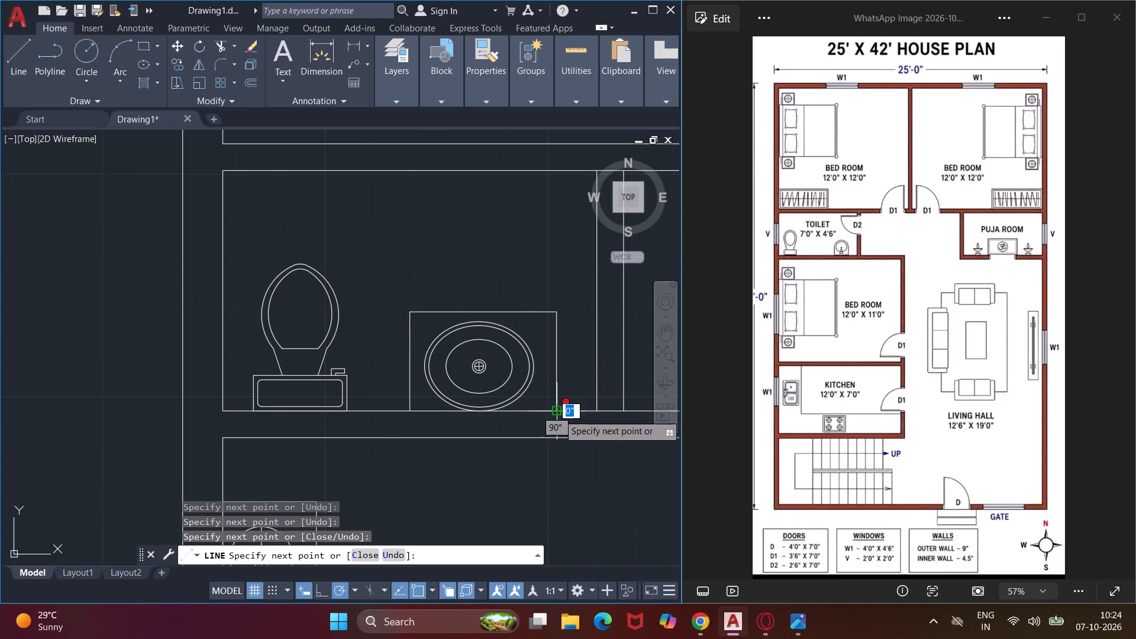
key(Escape)
Rotate the three-seat sofa outside the plan 90° about its lower-right corner.
scroll(517, 231, down, 1)
middle_drag(517, 231, 552, 354)
scroll(541, 351, down, 2)
middle_drag(289, 392, 315, 350)
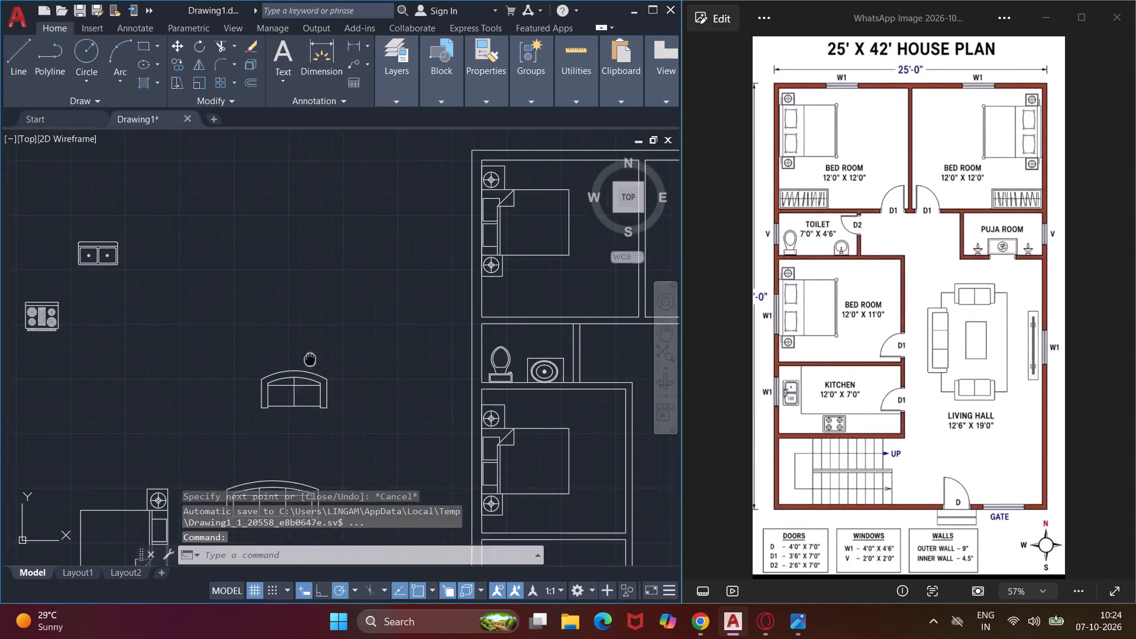
middle_drag(315, 350, 315, 282)
scroll(315, 282, down, 2)
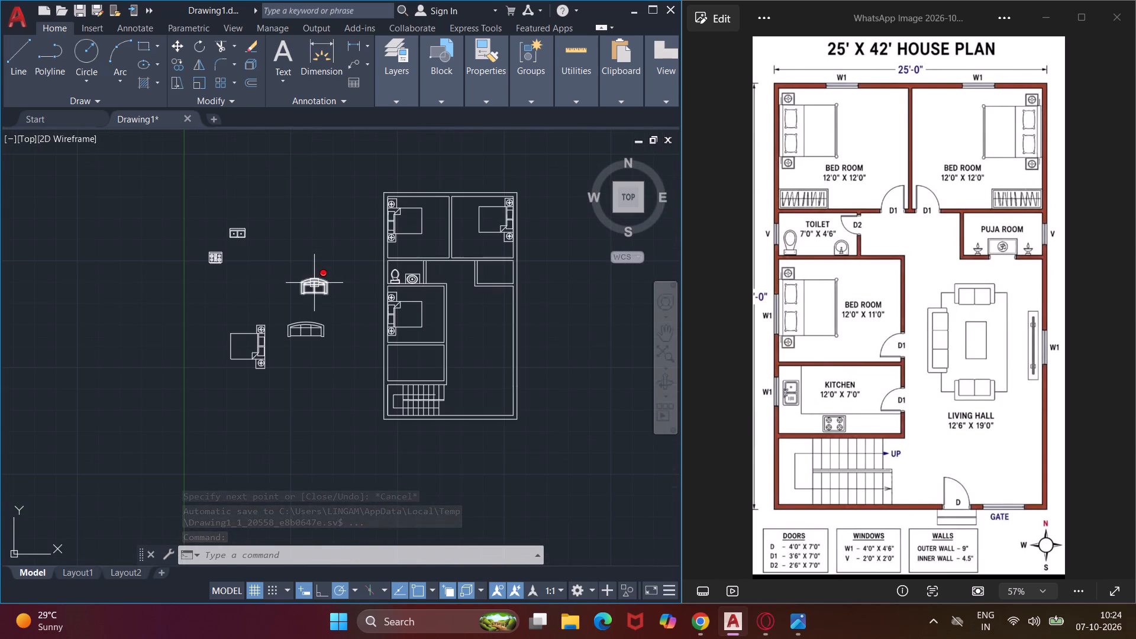
click(337, 314)
click(266, 359)
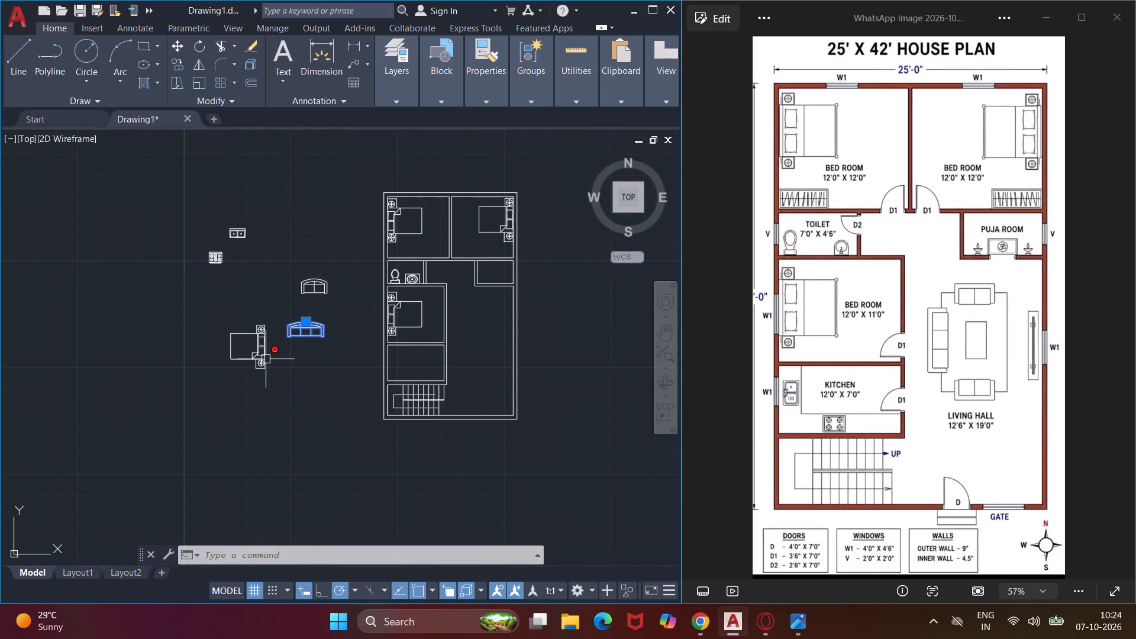
text(ro)
key(space)
scroll(330, 336, up, 3)
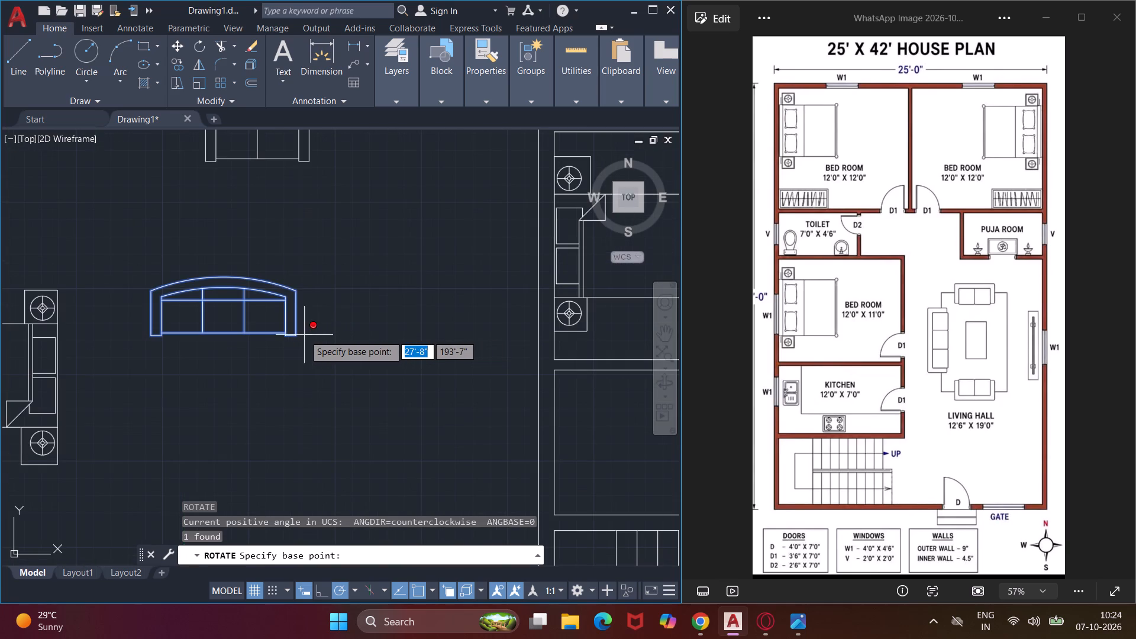
click(299, 337)
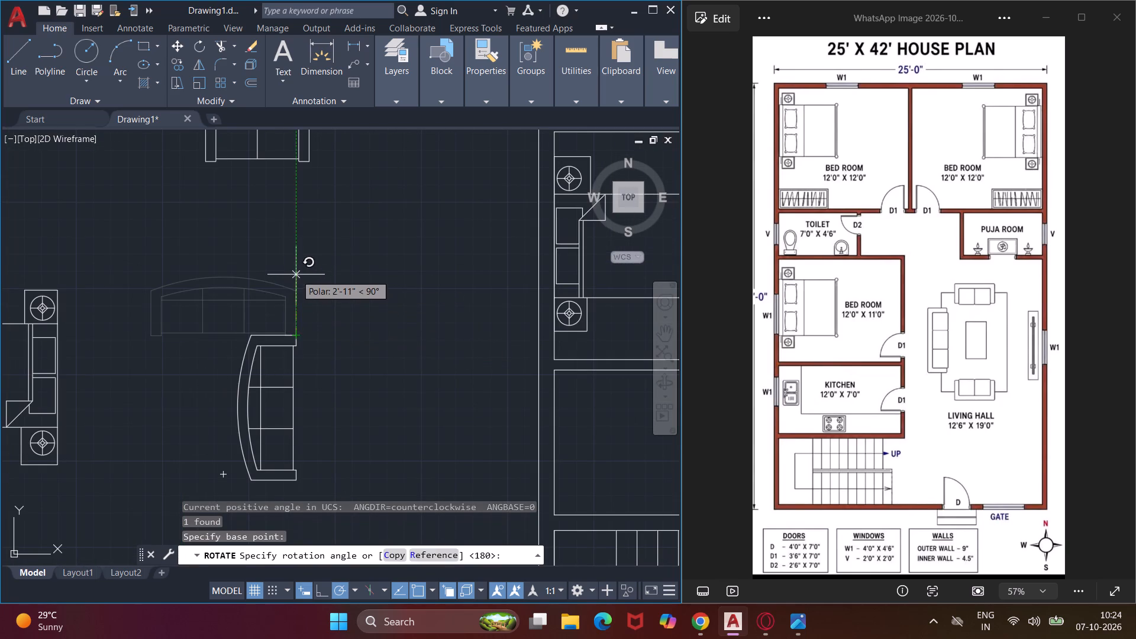
click(296, 275)
Move the rotated three-seat sofa by its lower-right corner into the living hall, near the wall beside the 12'0" x 11'0" bedroom and kitchen.
middle_drag(316, 294, 309, 177)
click(327, 179)
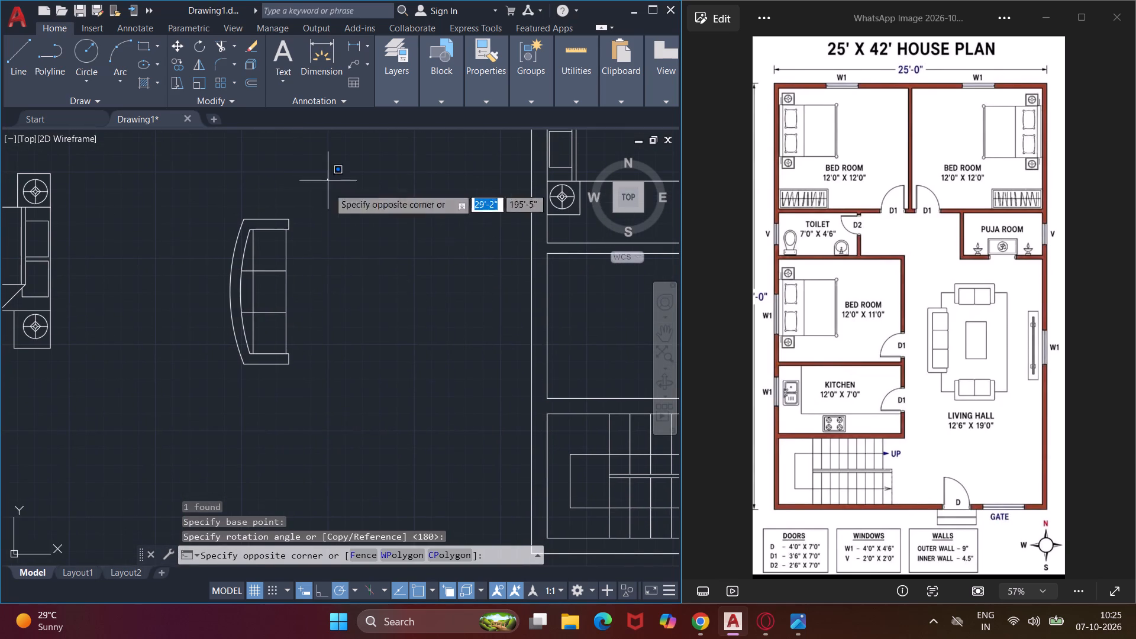
click(222, 396)
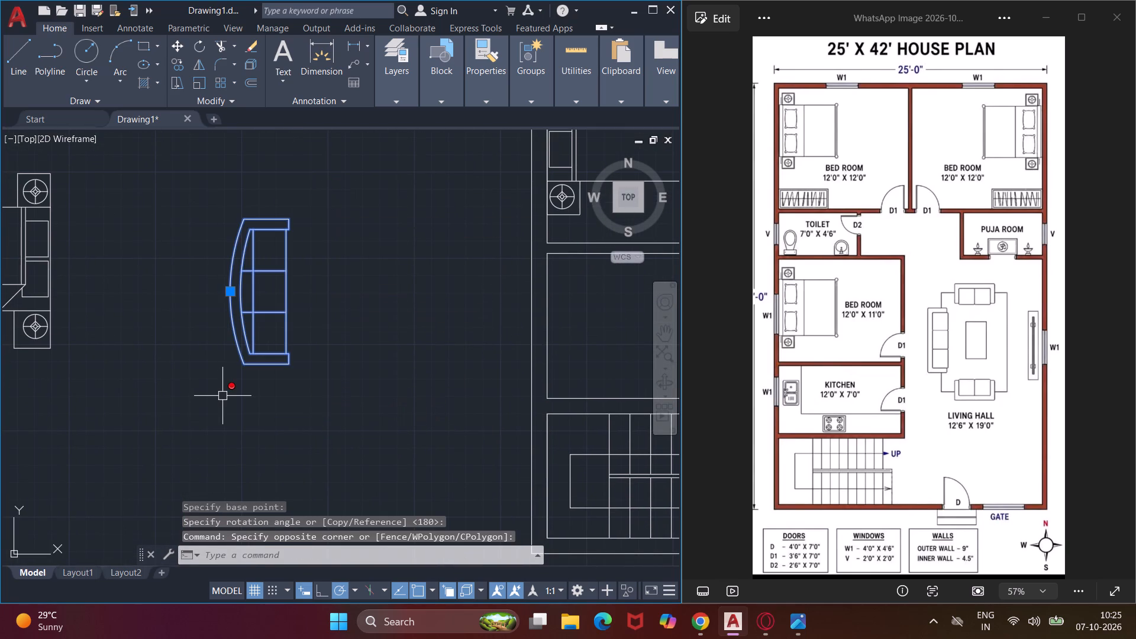
text(m)
key(space)
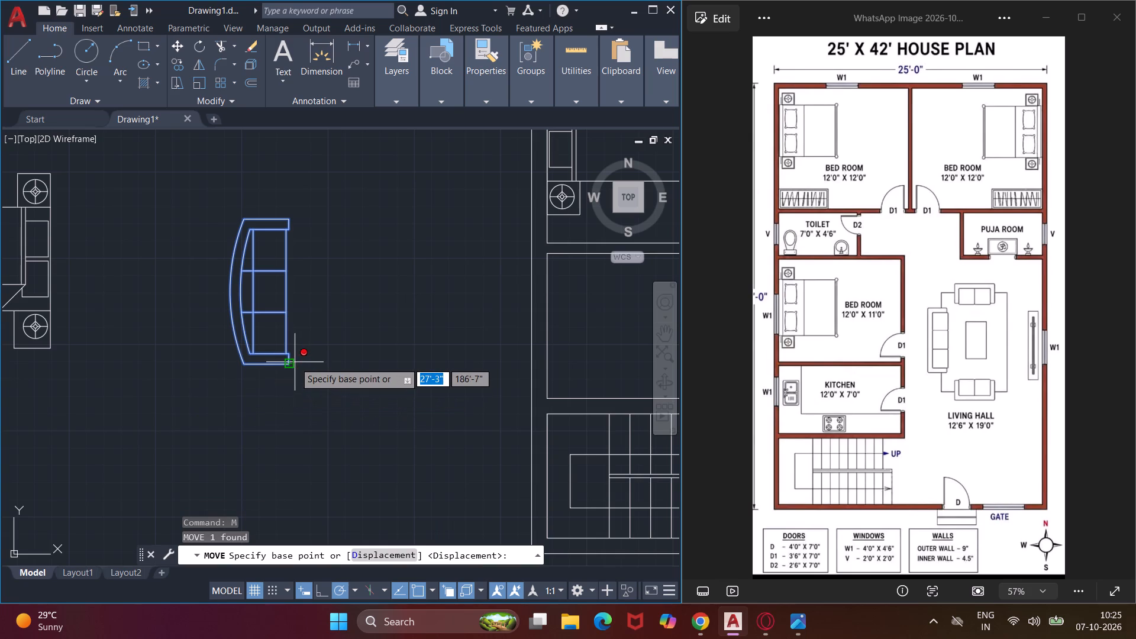
click(292, 364)
scroll(292, 364, down, 2)
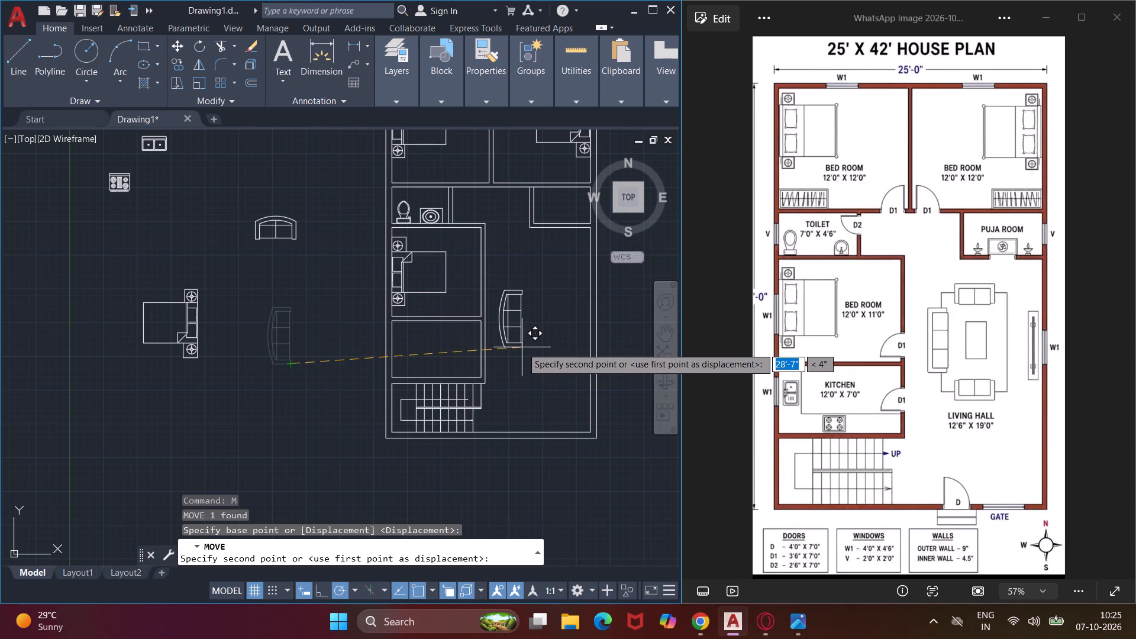
click(522, 347)
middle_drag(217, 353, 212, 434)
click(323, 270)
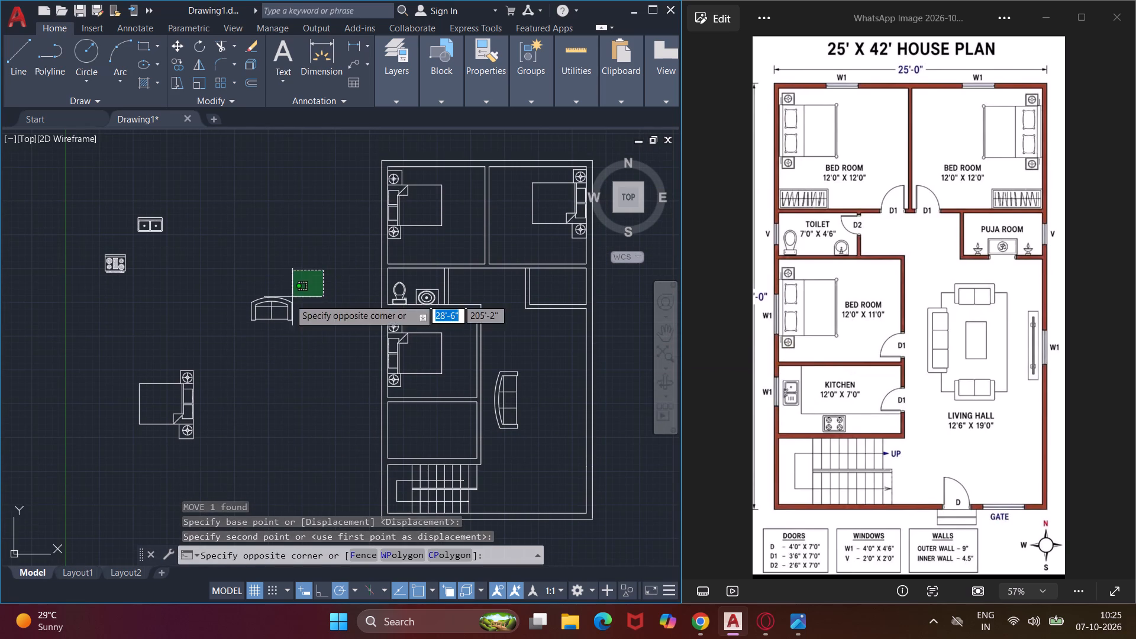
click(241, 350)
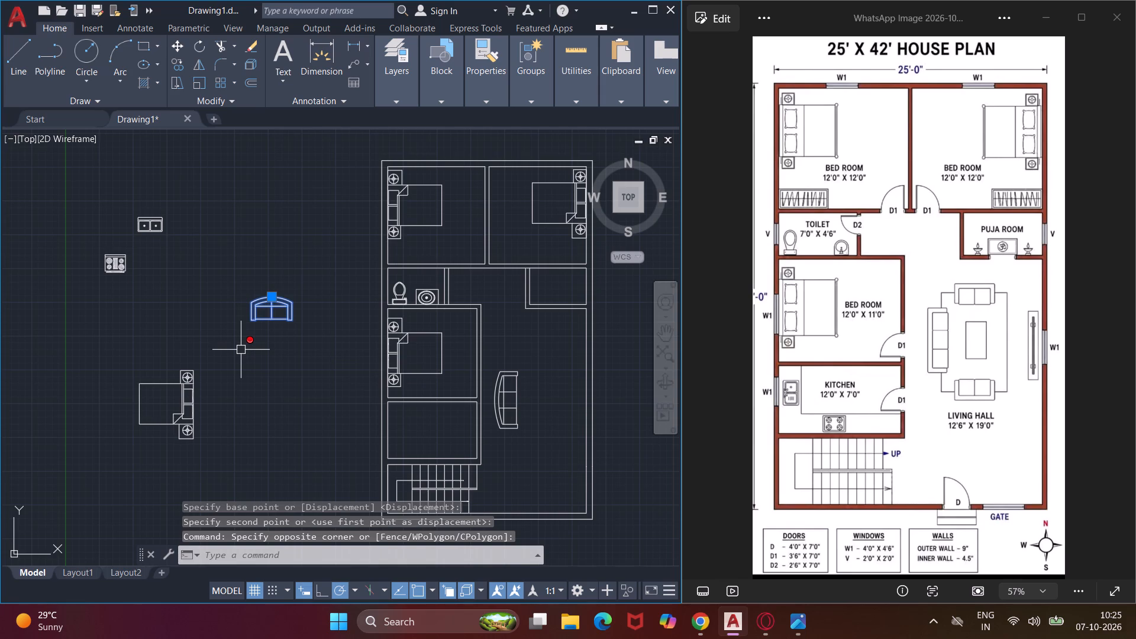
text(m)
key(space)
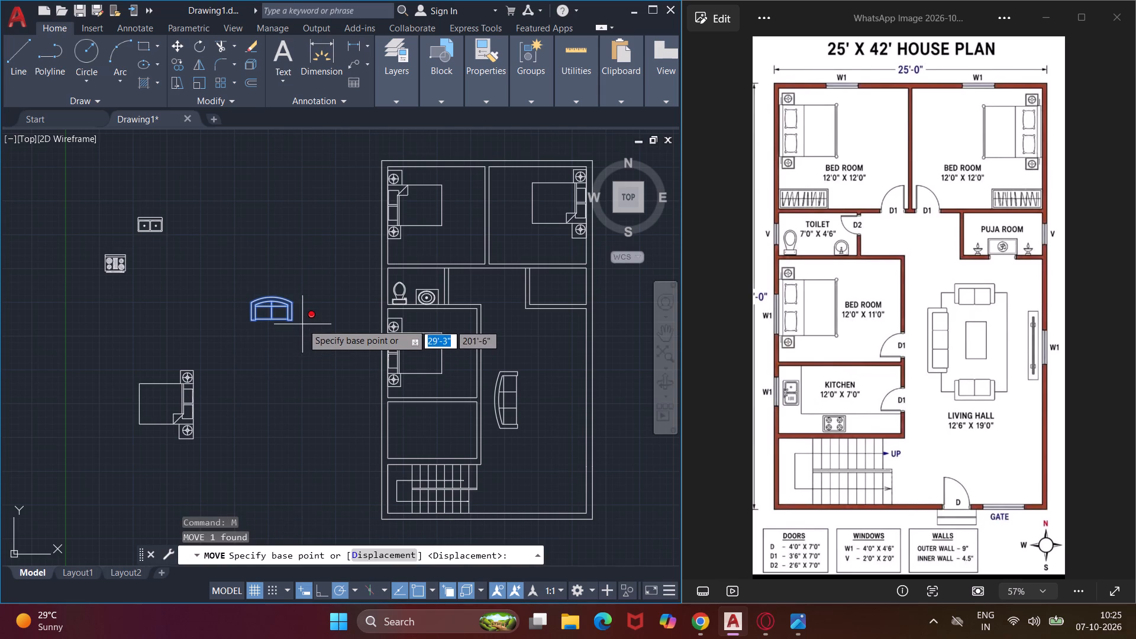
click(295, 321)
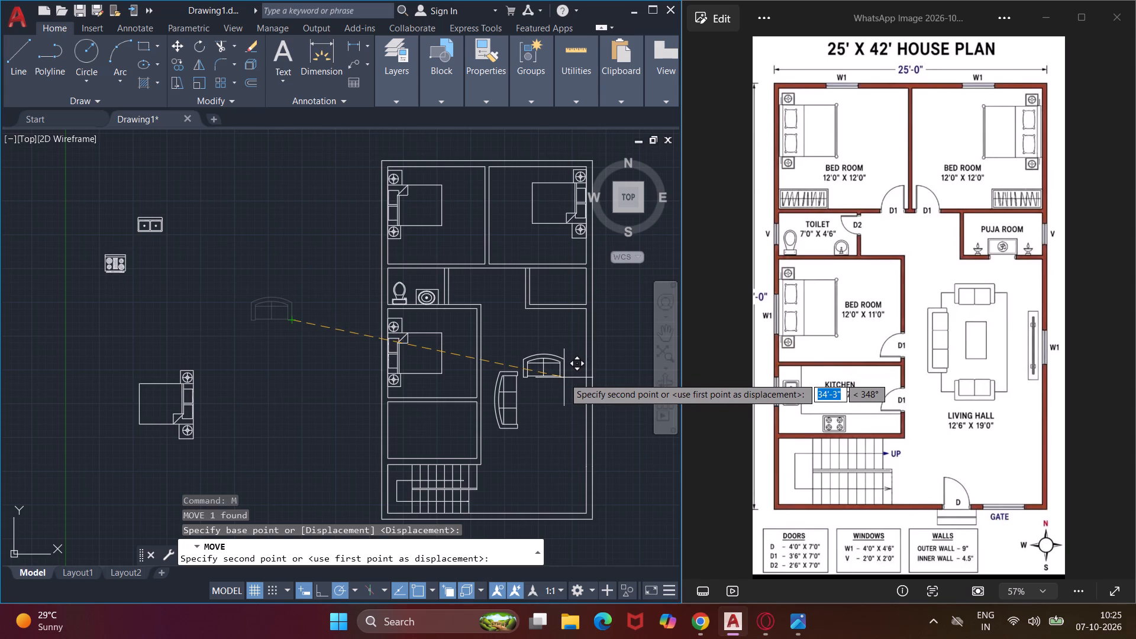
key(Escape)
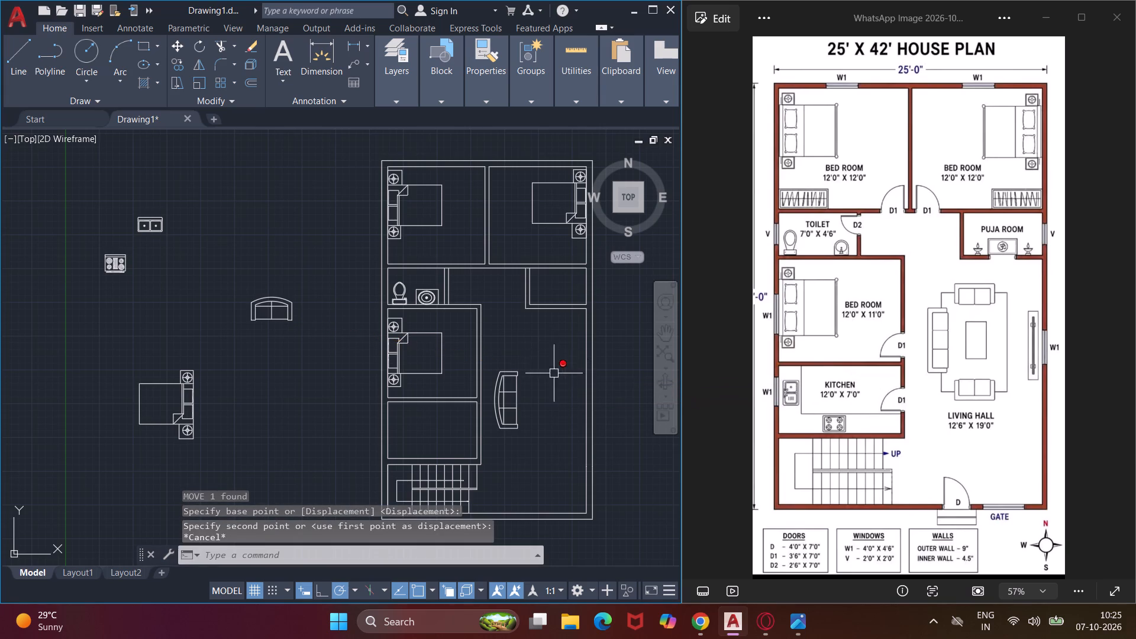
Copy the two-seat sofa by its lower-right corner into the living hall, above and to the right of the three-seat sofa.
click(318, 280)
click(213, 357)
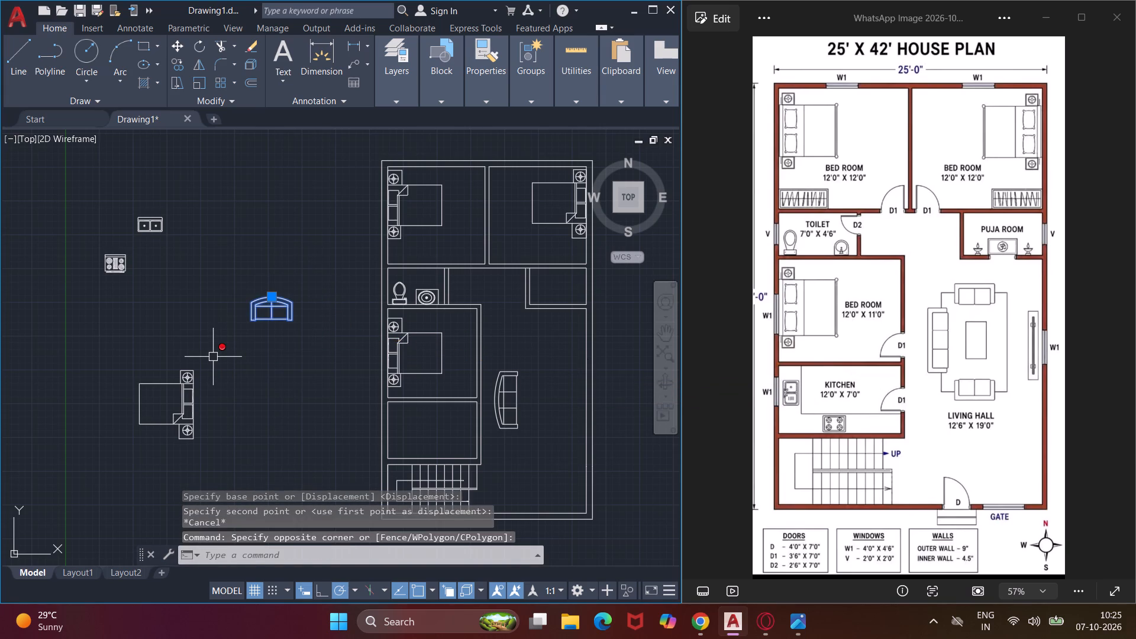
text(co)
key(space)
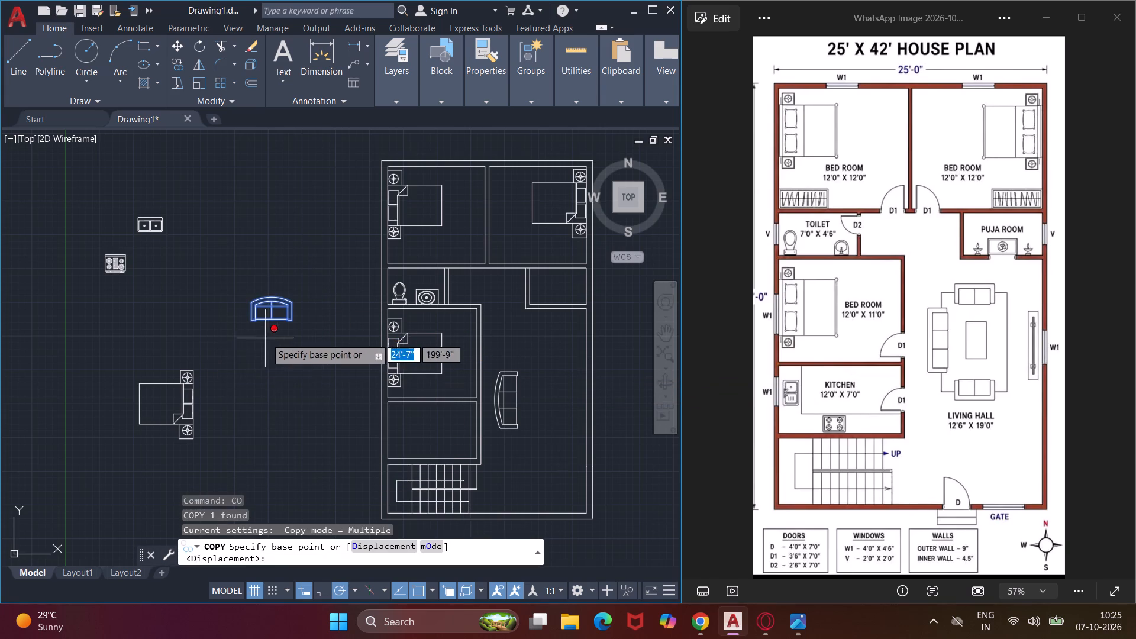
click(296, 322)
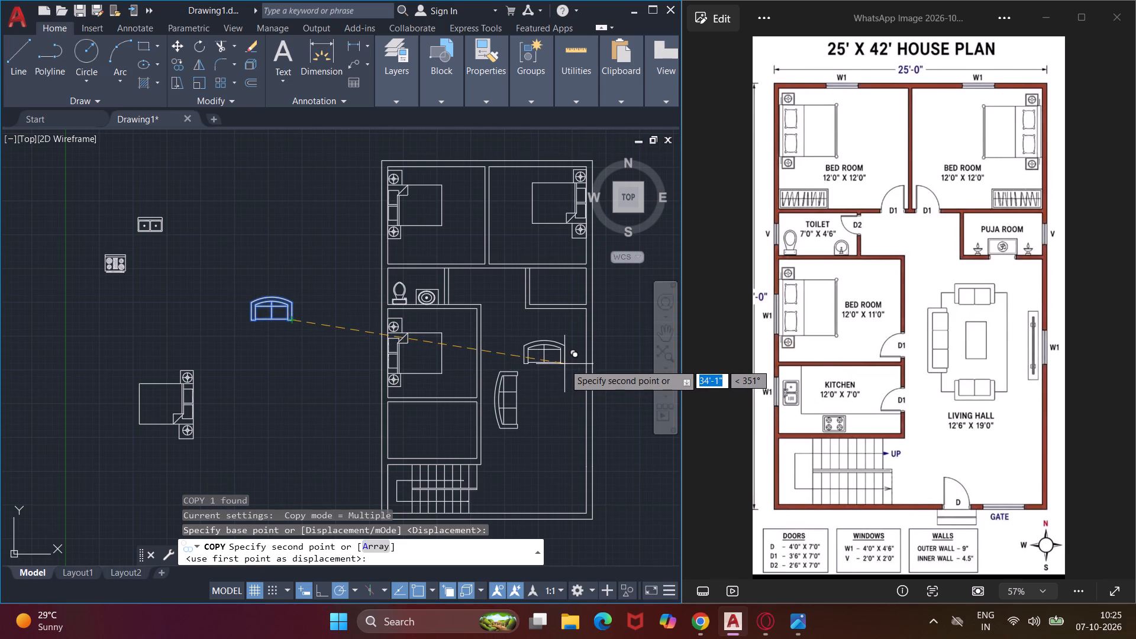
click(564, 364)
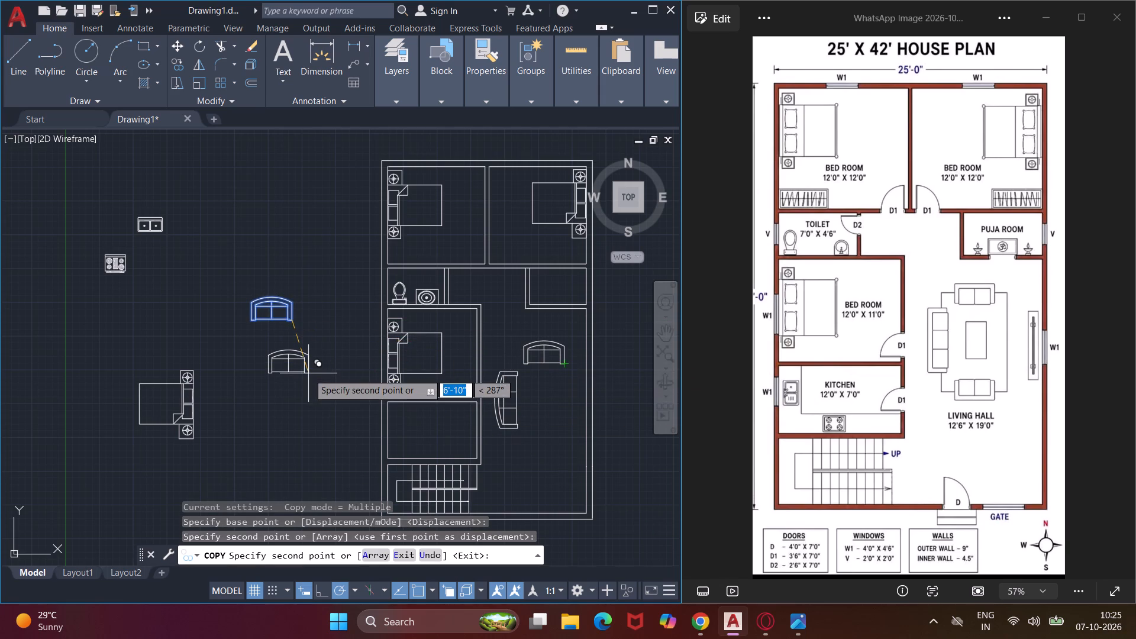
key(Escape)
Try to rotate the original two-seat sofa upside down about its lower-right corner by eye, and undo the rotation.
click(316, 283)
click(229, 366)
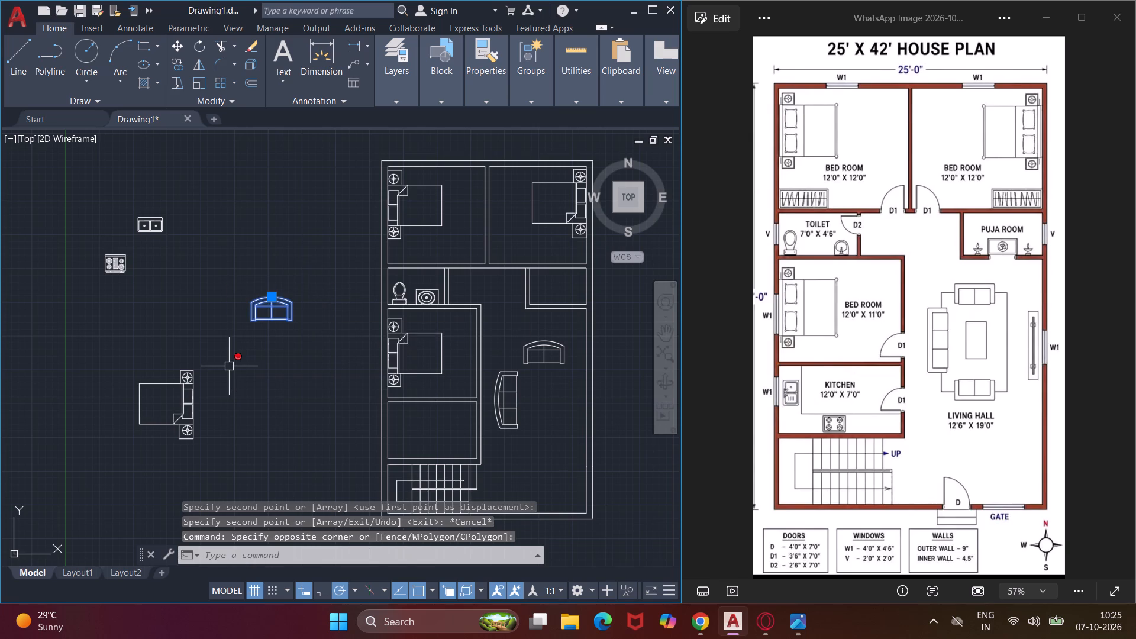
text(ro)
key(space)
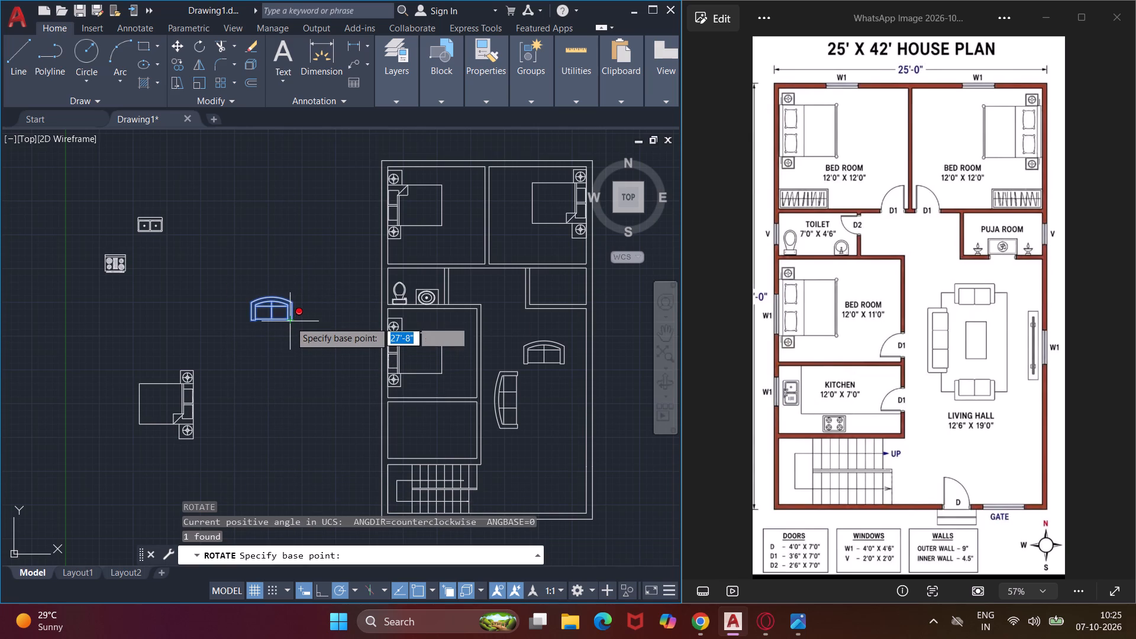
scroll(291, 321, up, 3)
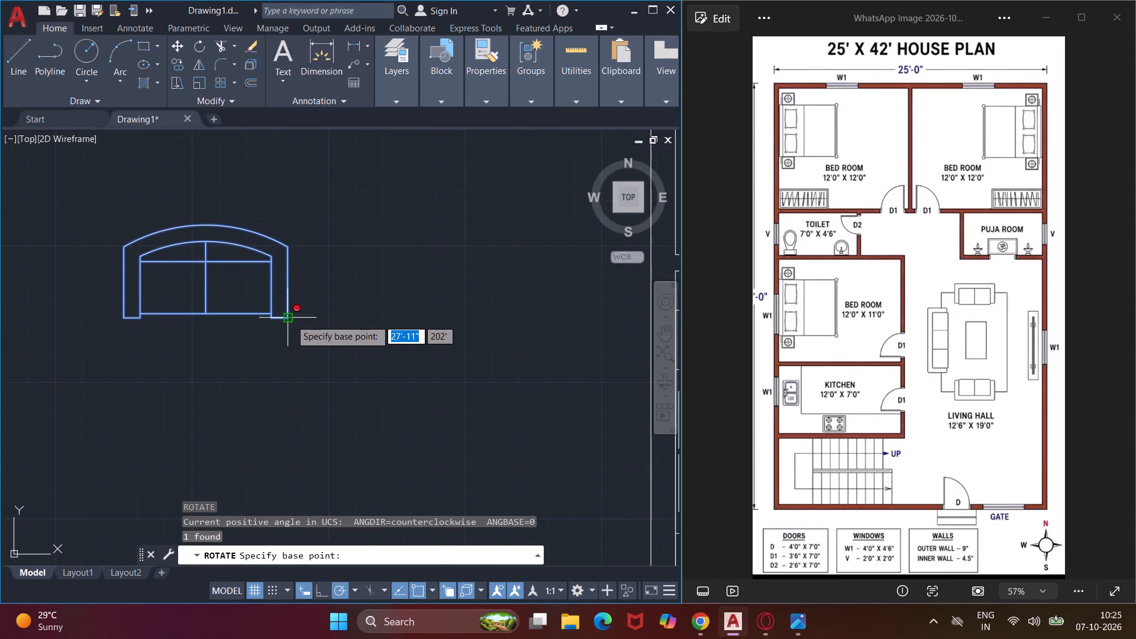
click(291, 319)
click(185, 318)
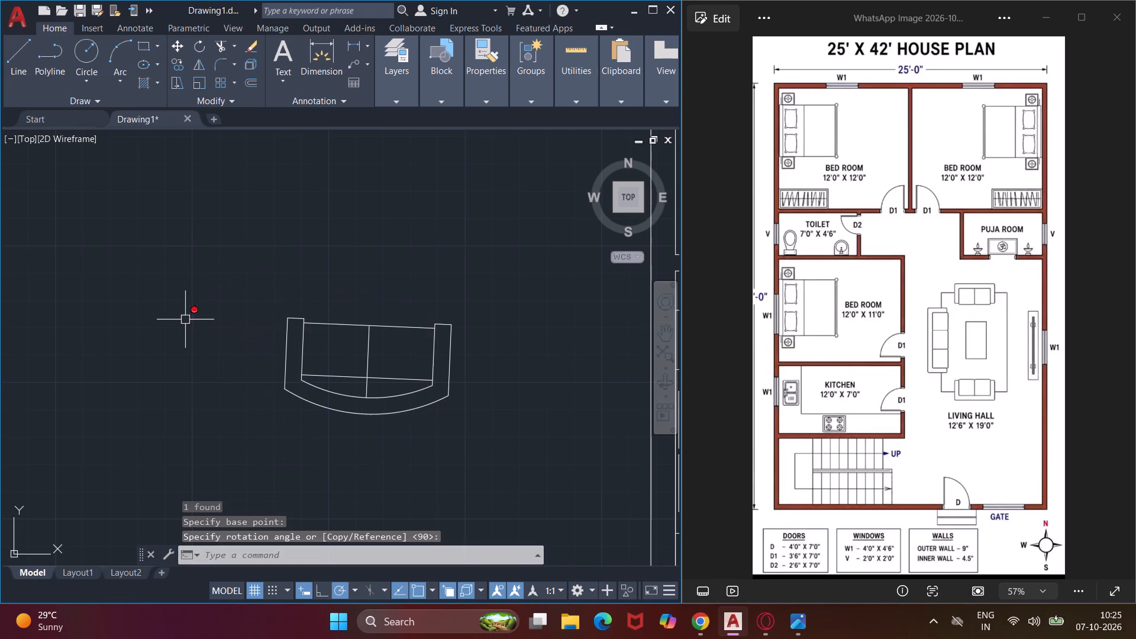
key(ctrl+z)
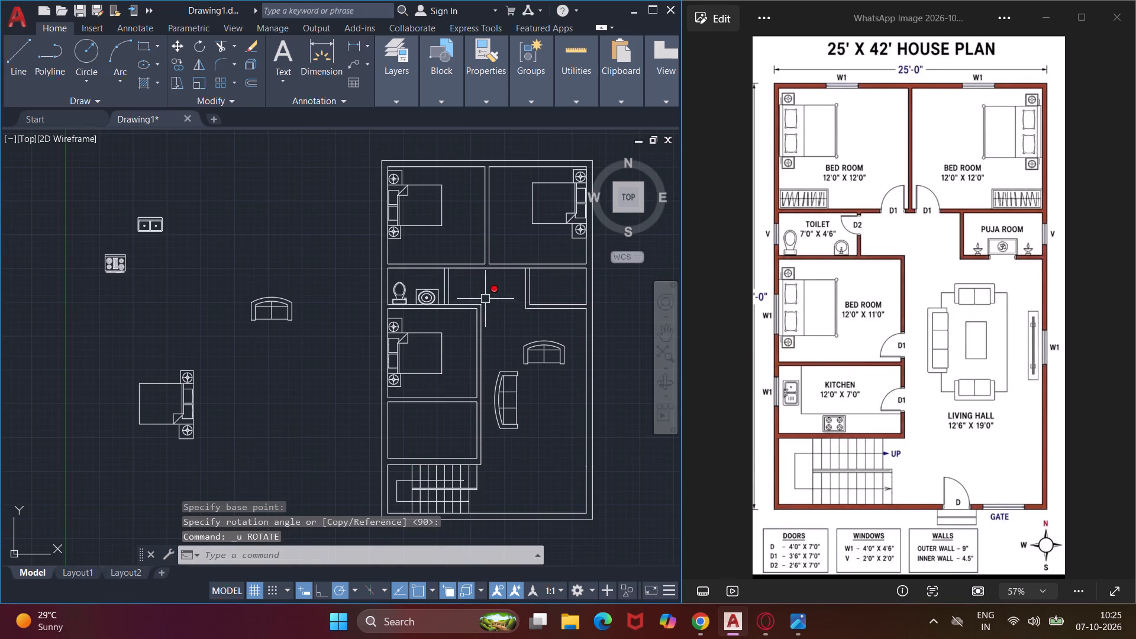
Rotate the original two-seat sofa outside the plan 180° about its lower-right corner.
click(327, 267)
click(202, 375)
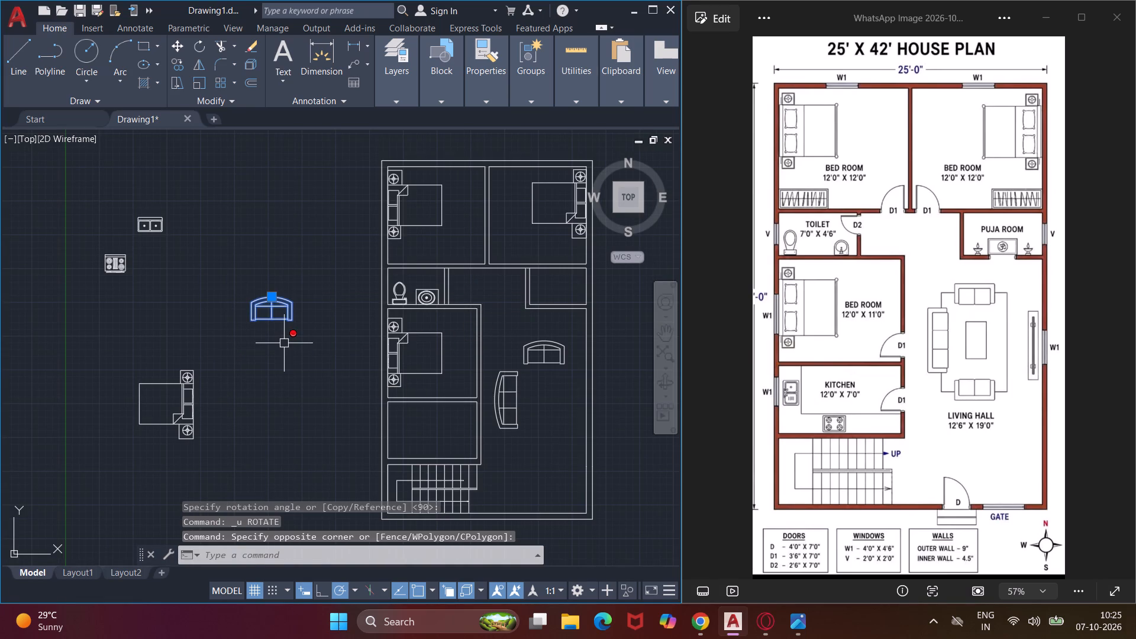
text(ro)
key(space)
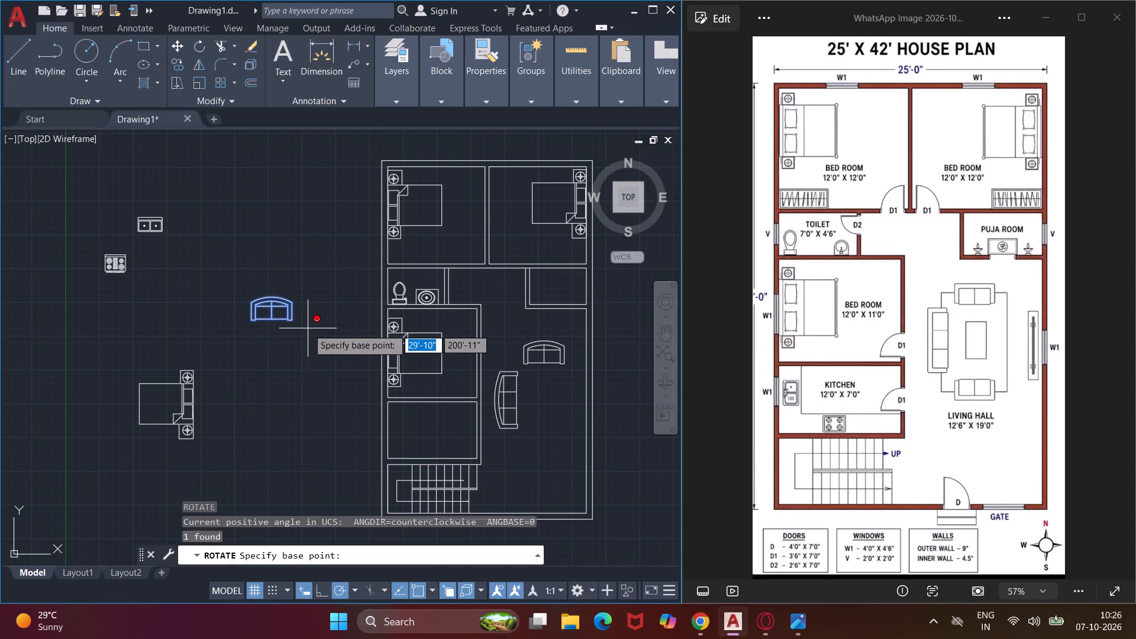
click(293, 319)
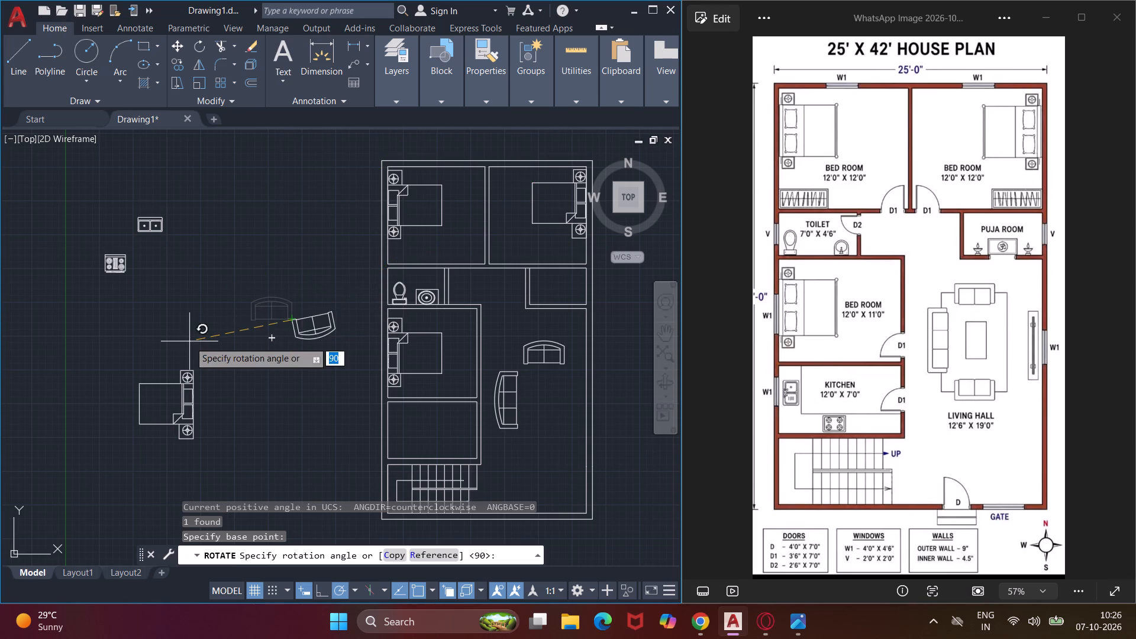
click(203, 323)
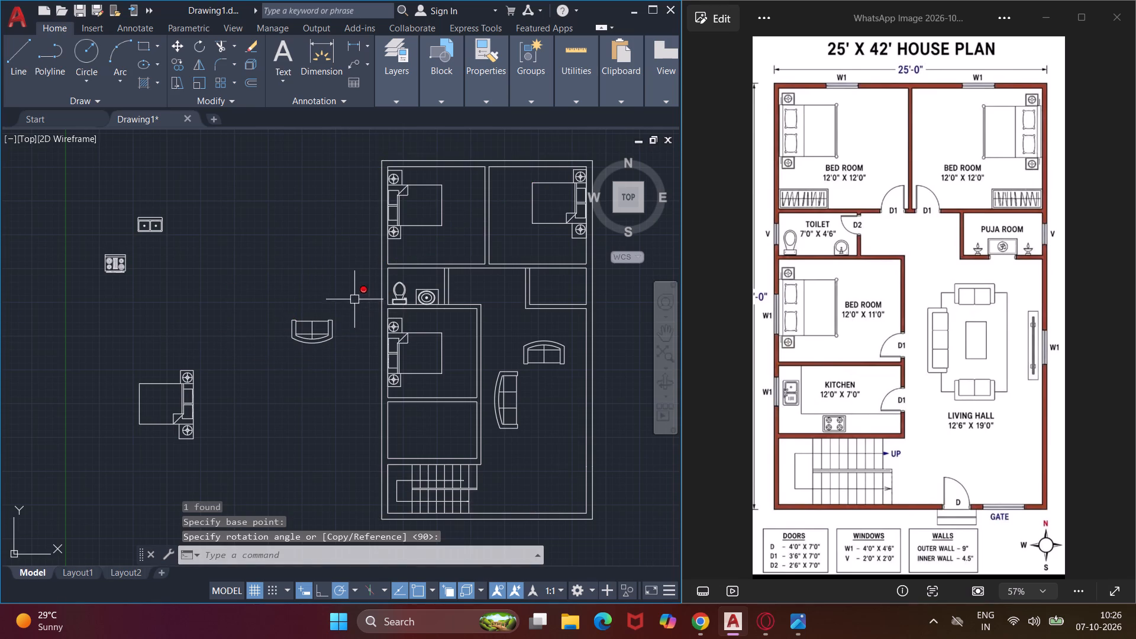
Move the 180°-rotated two-seat sofa by its upper-left corner into the living hall, below and slightly right of the three-seat sofa.
click(354, 298)
click(279, 363)
text(m)
key(space)
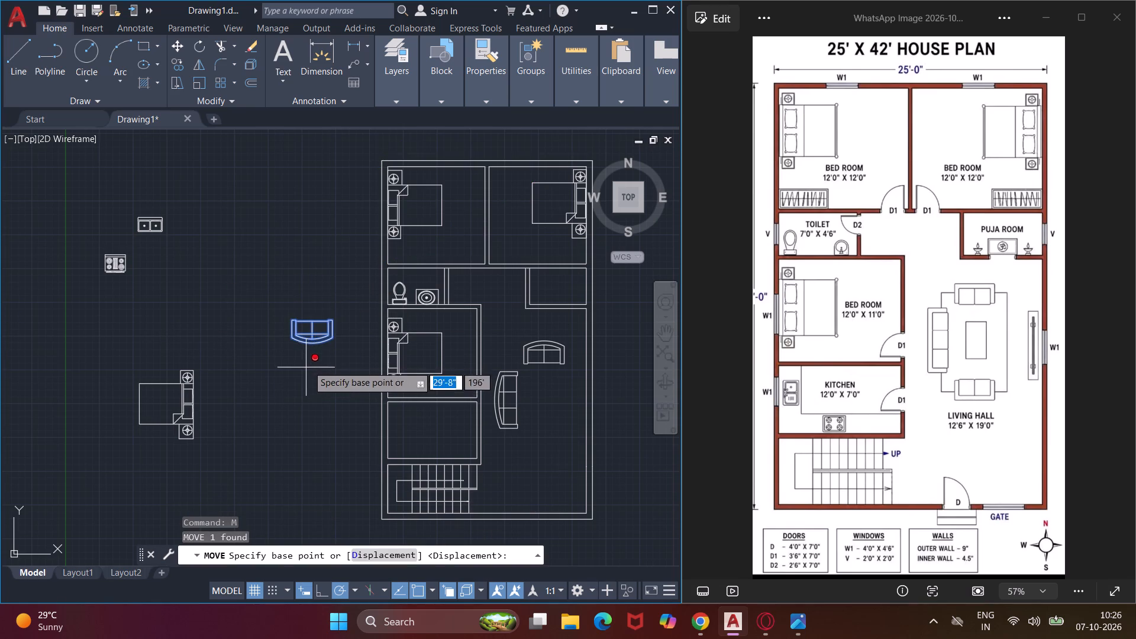
scroll(337, 318, up, 2)
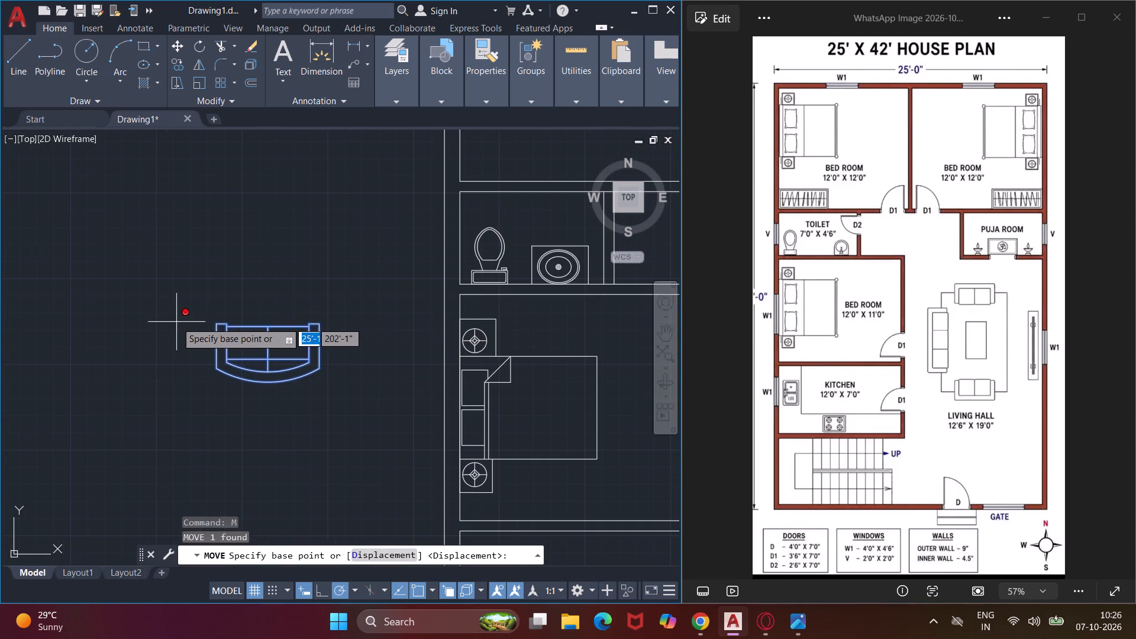
click(216, 324)
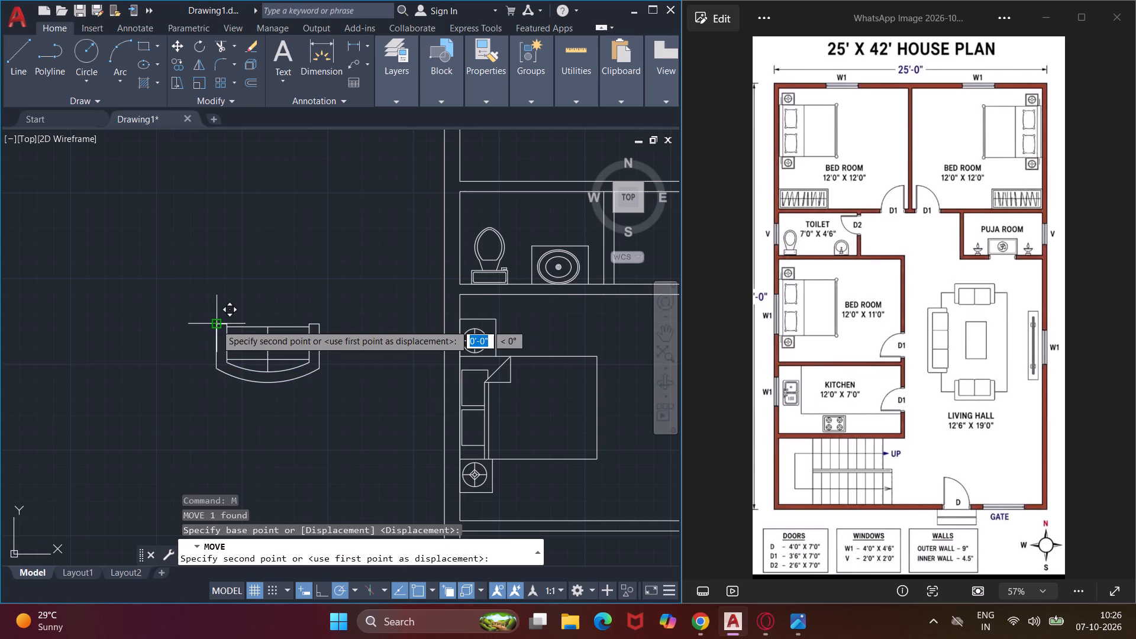
scroll(216, 324, down, 3)
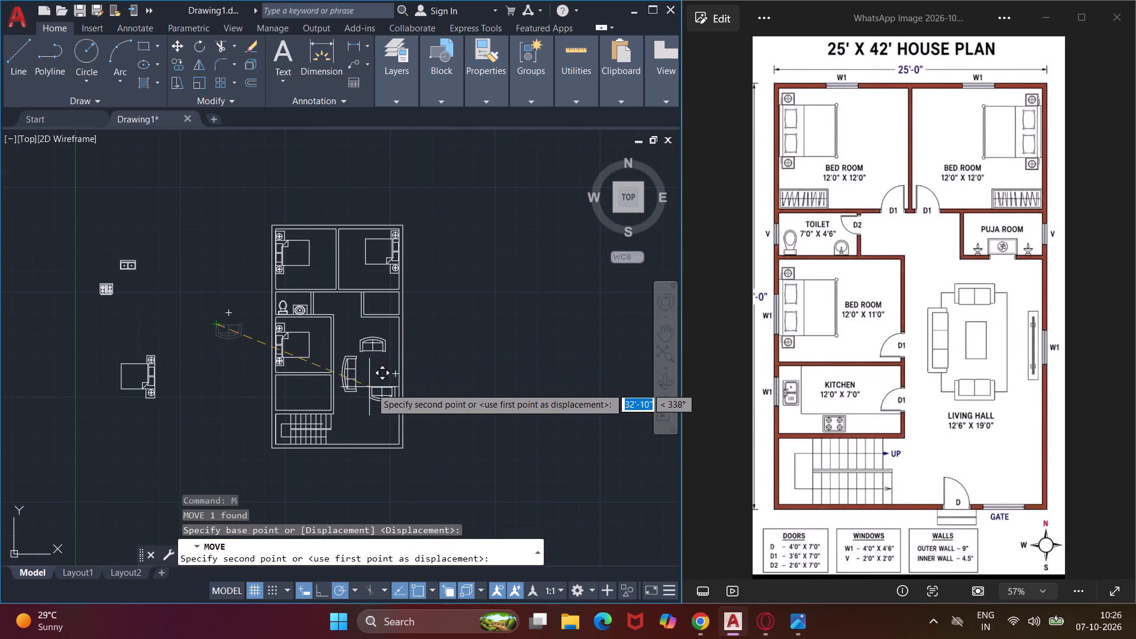
scroll(364, 400, up, 2)
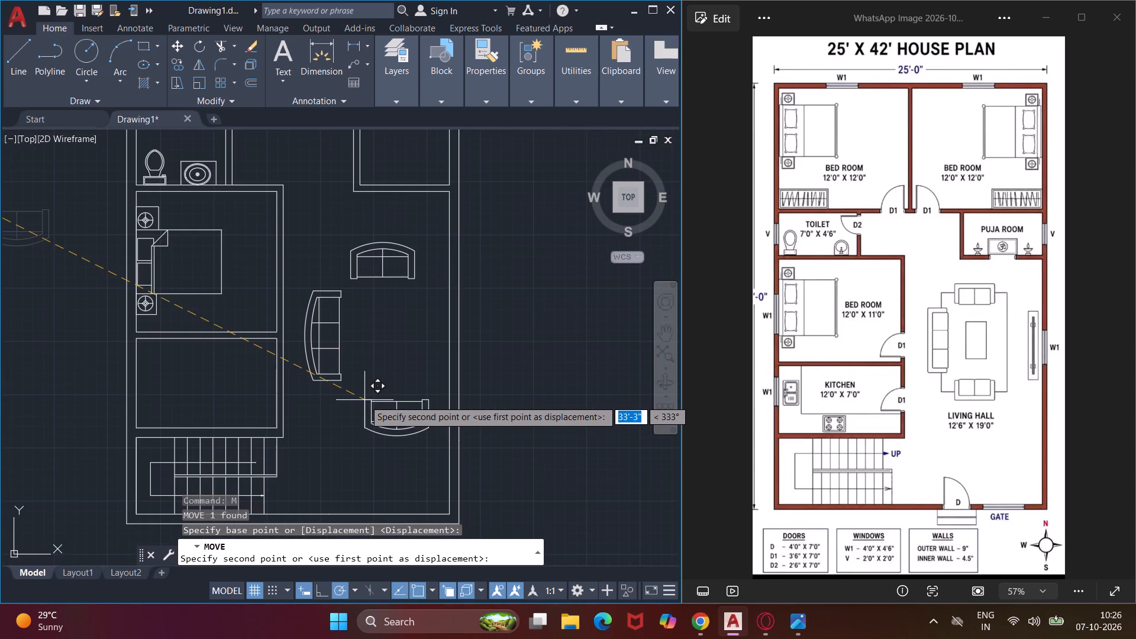
scroll(346, 391, up, 1)
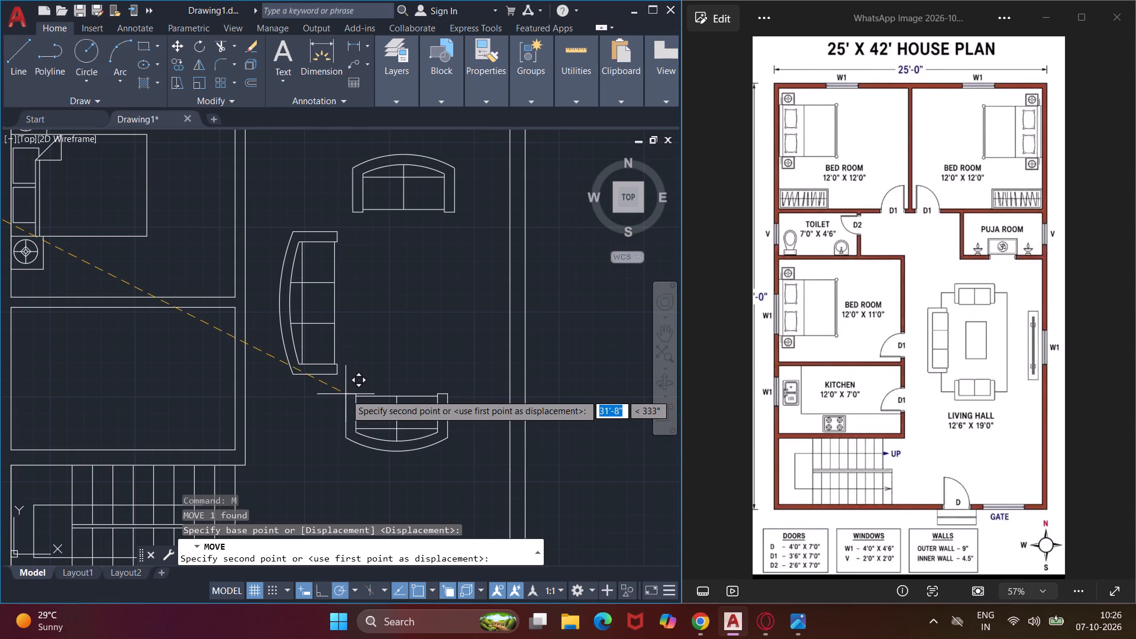
click(346, 394)
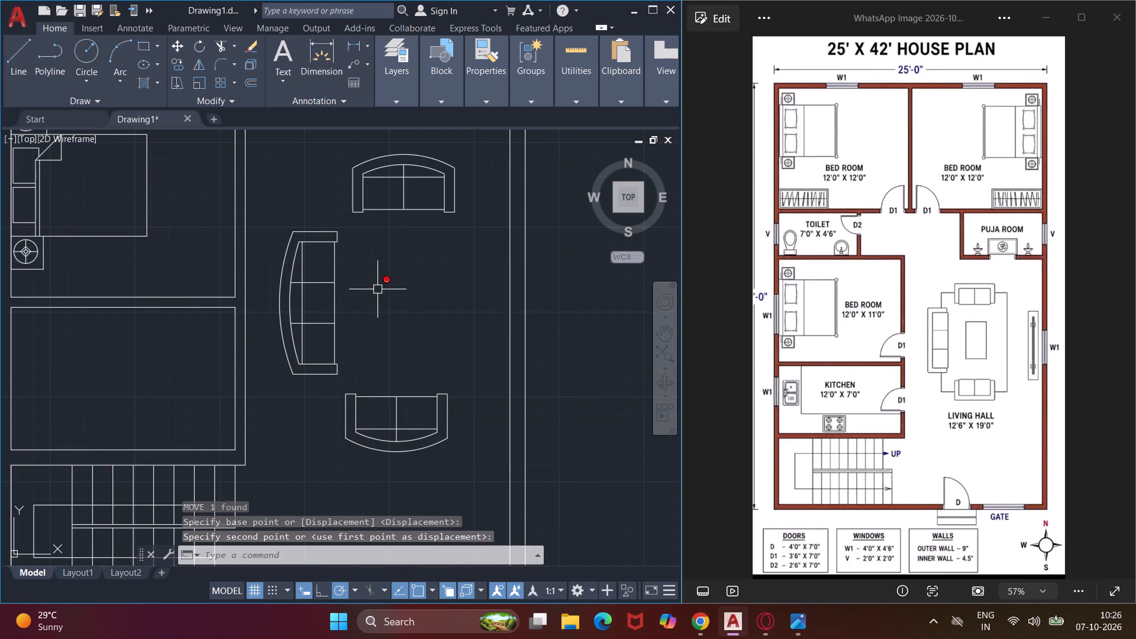
Draw a closed rectangle of lines about 2'-9" by 4'-7" between the living hall sofas as the centre table.
text(l)
key(space)
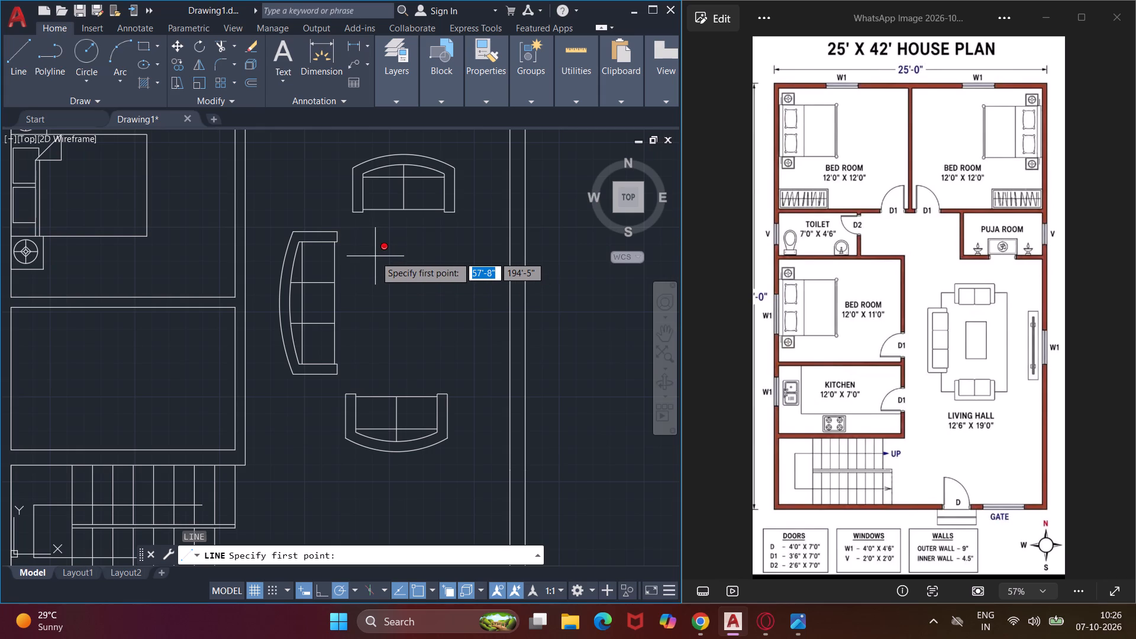
click(375, 256)
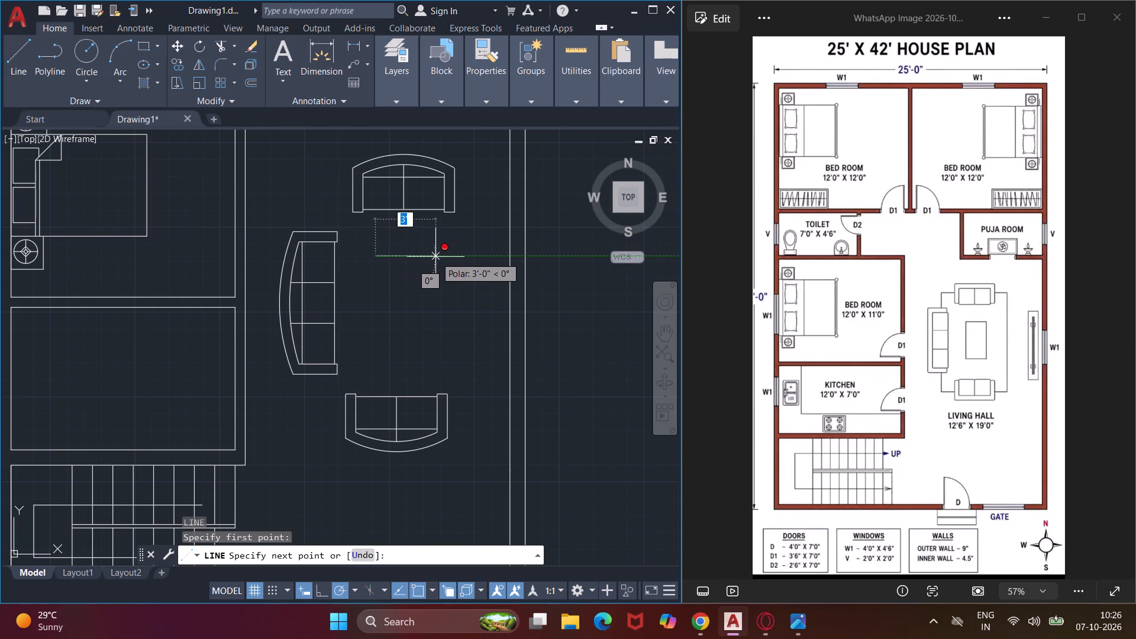
click(431, 256)
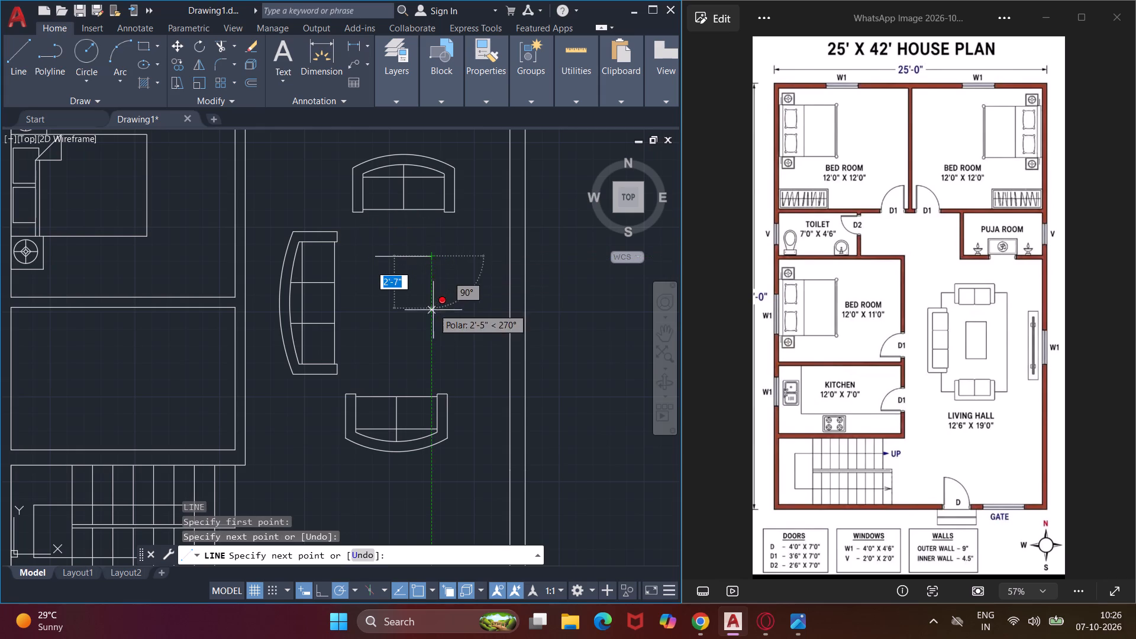
click(434, 349)
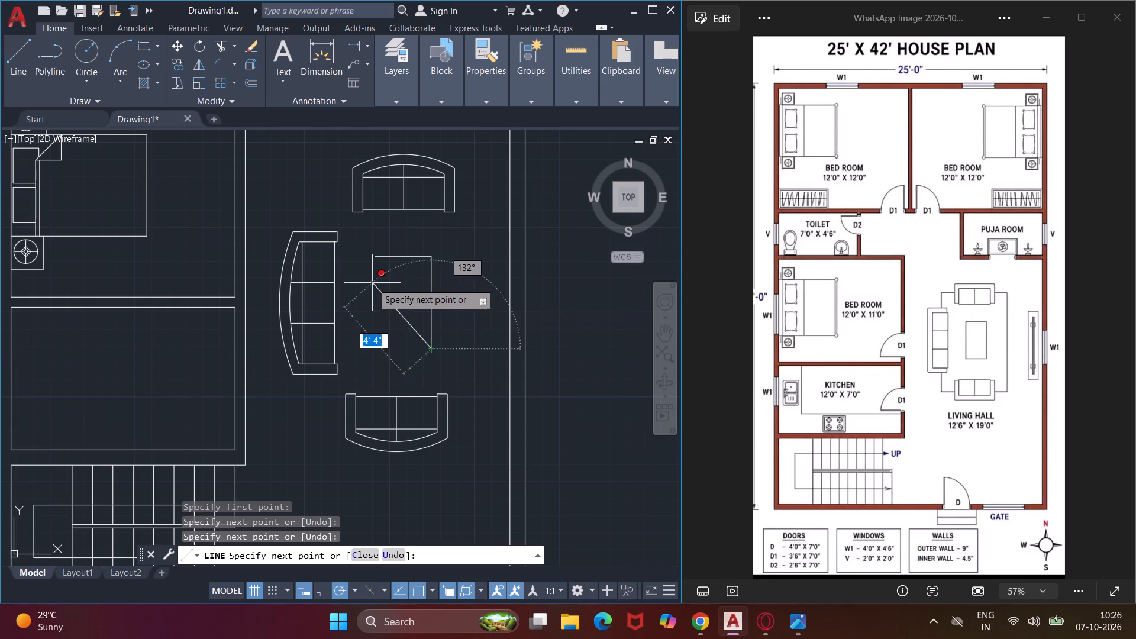
scroll(375, 256, up, 4)
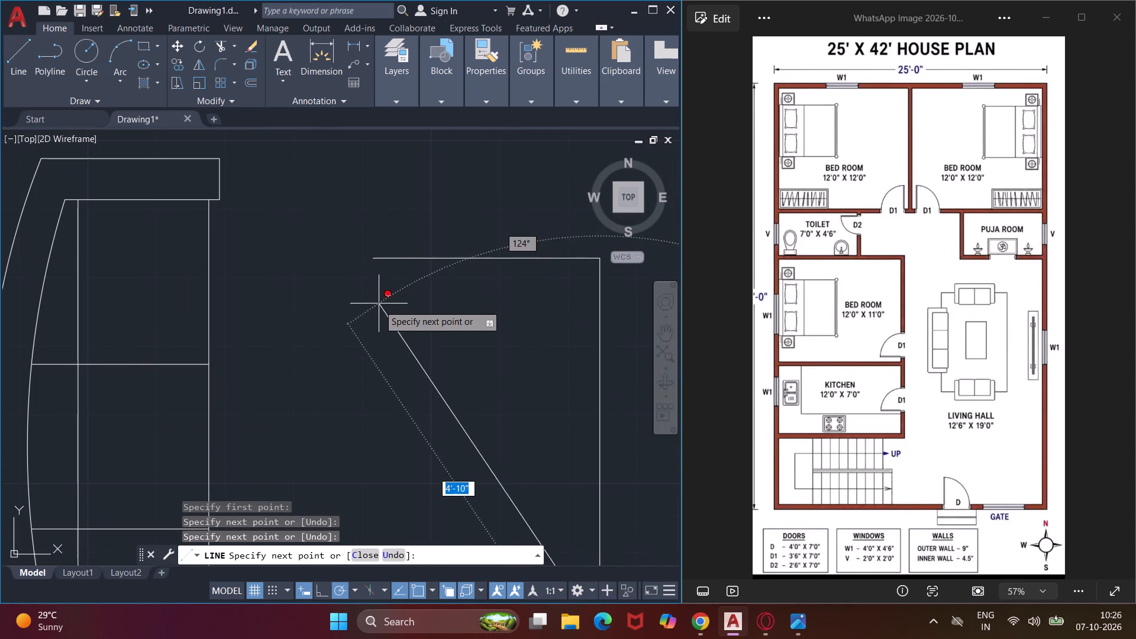
scroll(382, 333, down, 2)
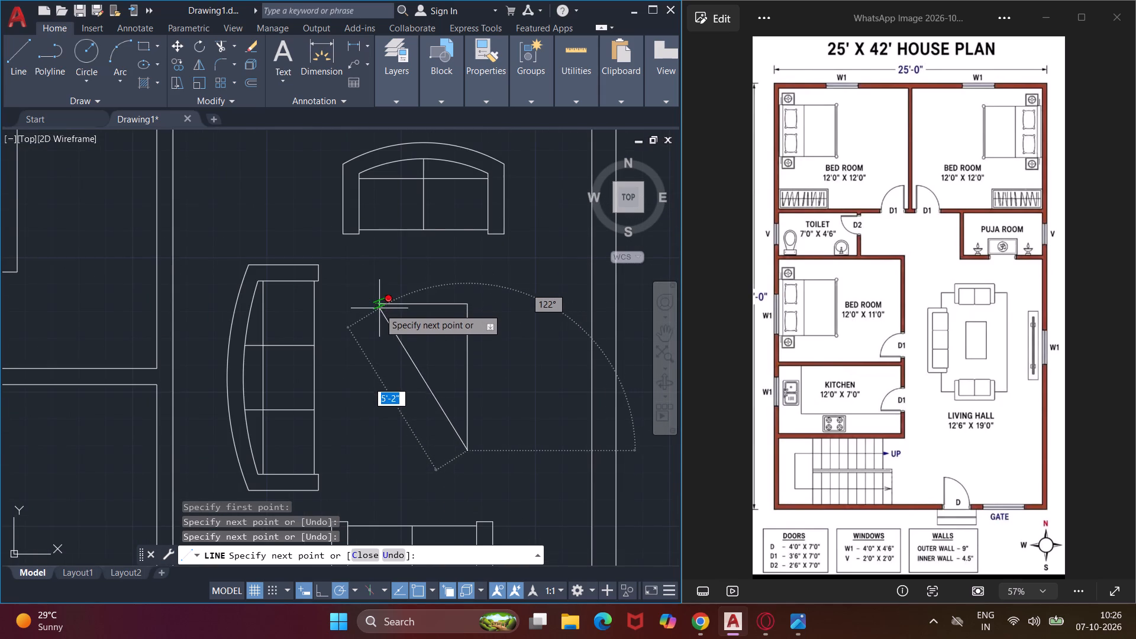
scroll(379, 309, up, 5)
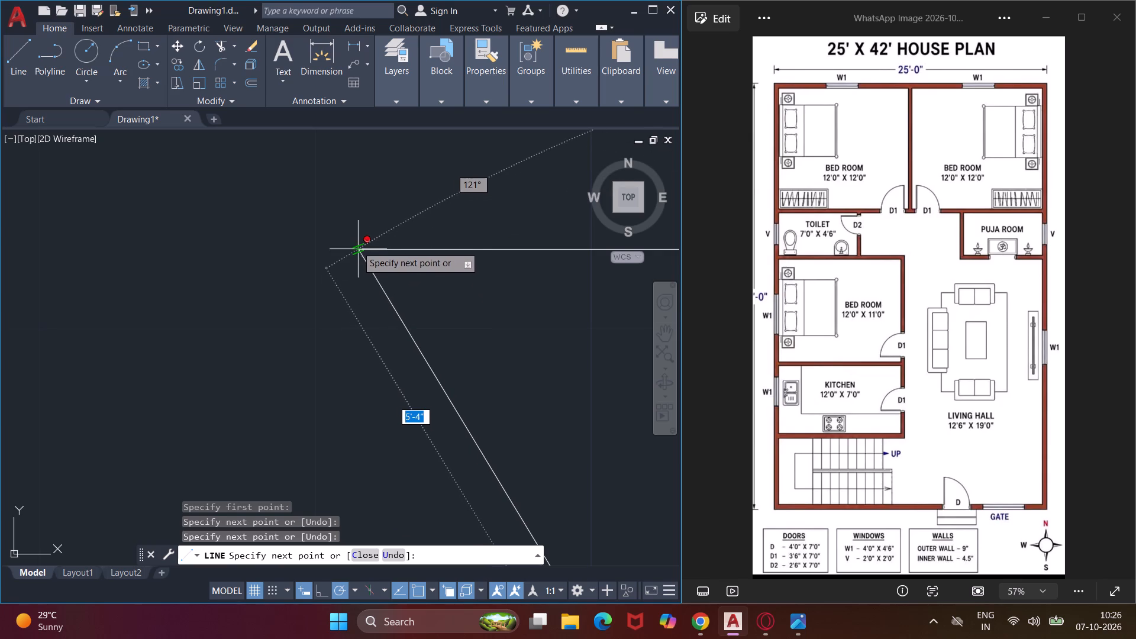
scroll(359, 291, down, 4)
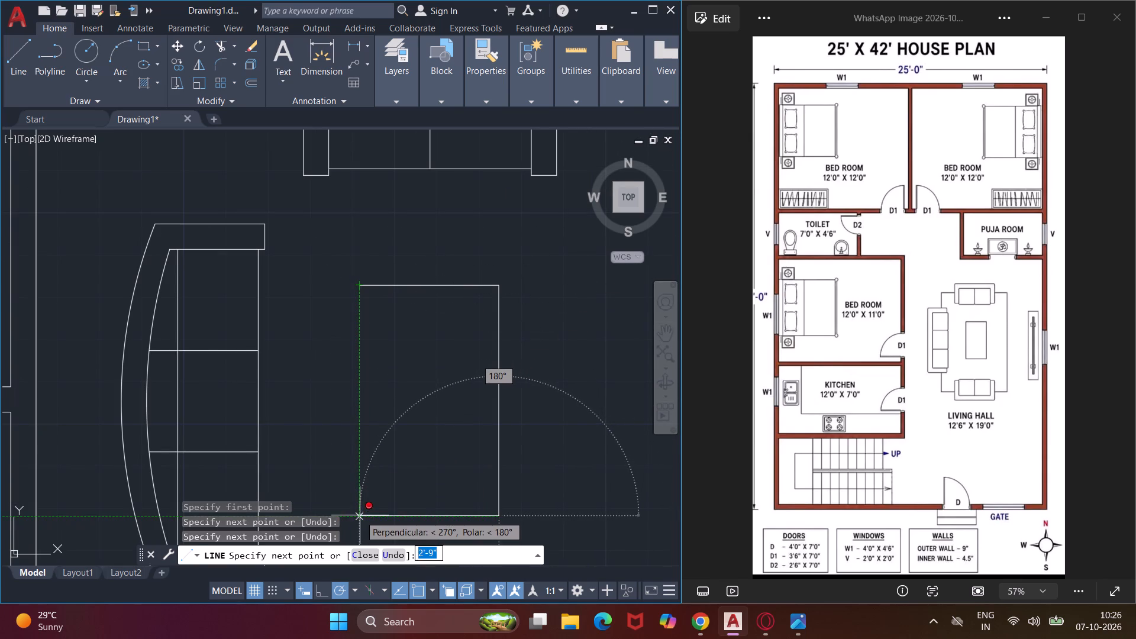
click(360, 515)
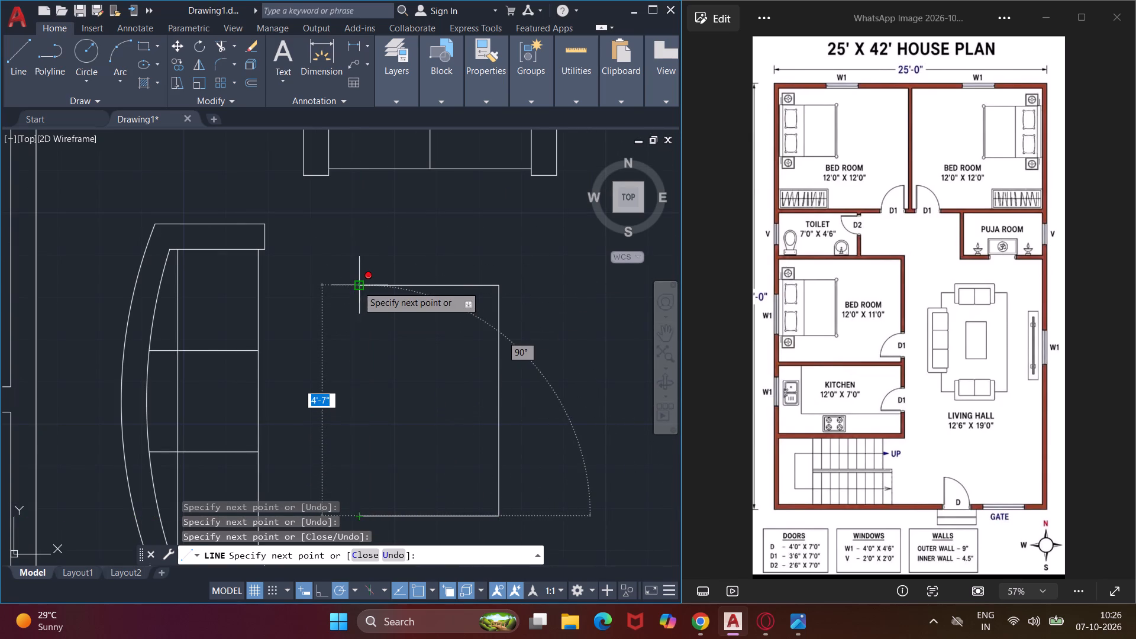
click(357, 286)
key(Escape)
Draw the rug's upper-left corner: a line 2'-0" up from the three-seat sofa's top edge, then across to the upper two-seat sofa.
scroll(357, 285, down, 1)
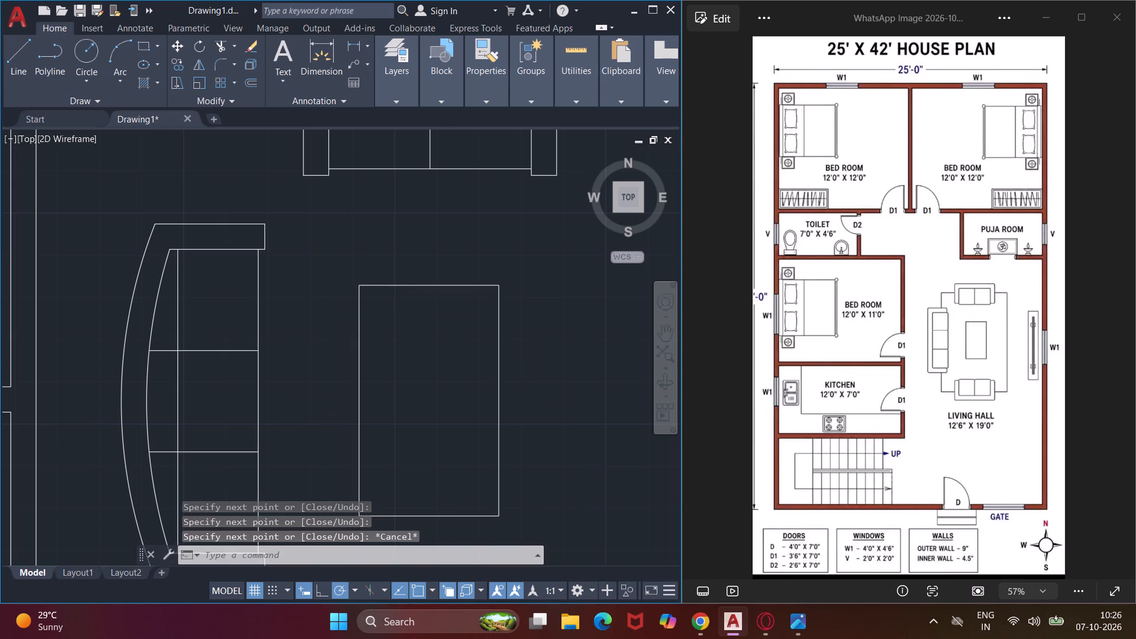
middle_drag(357, 285, 400, 333)
scroll(376, 315, down, 2)
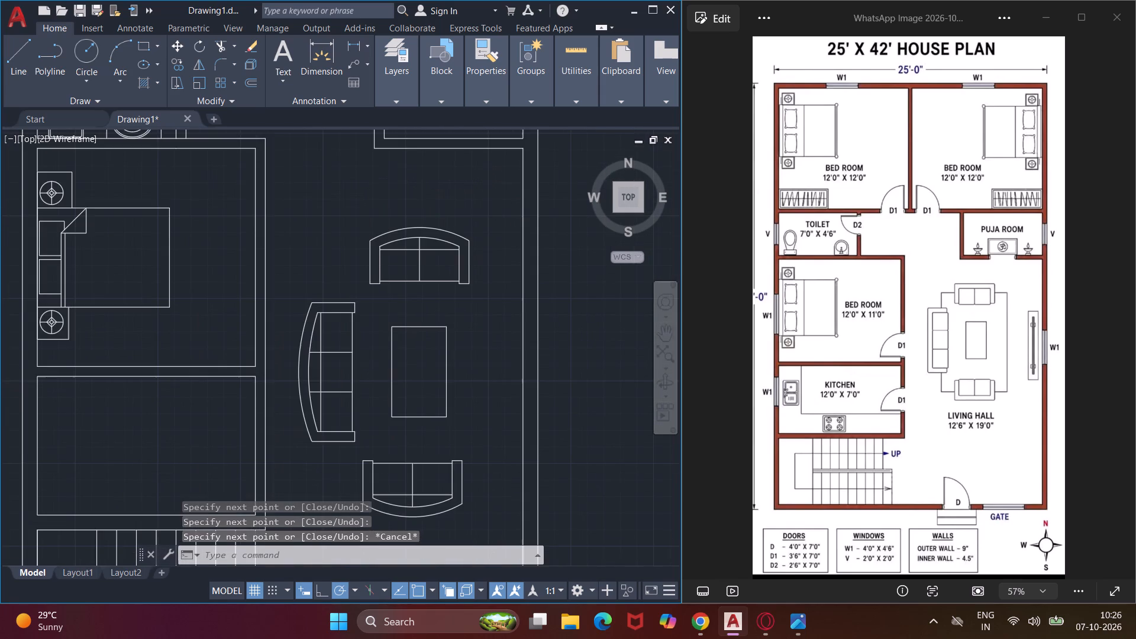
text(l)
key(space)
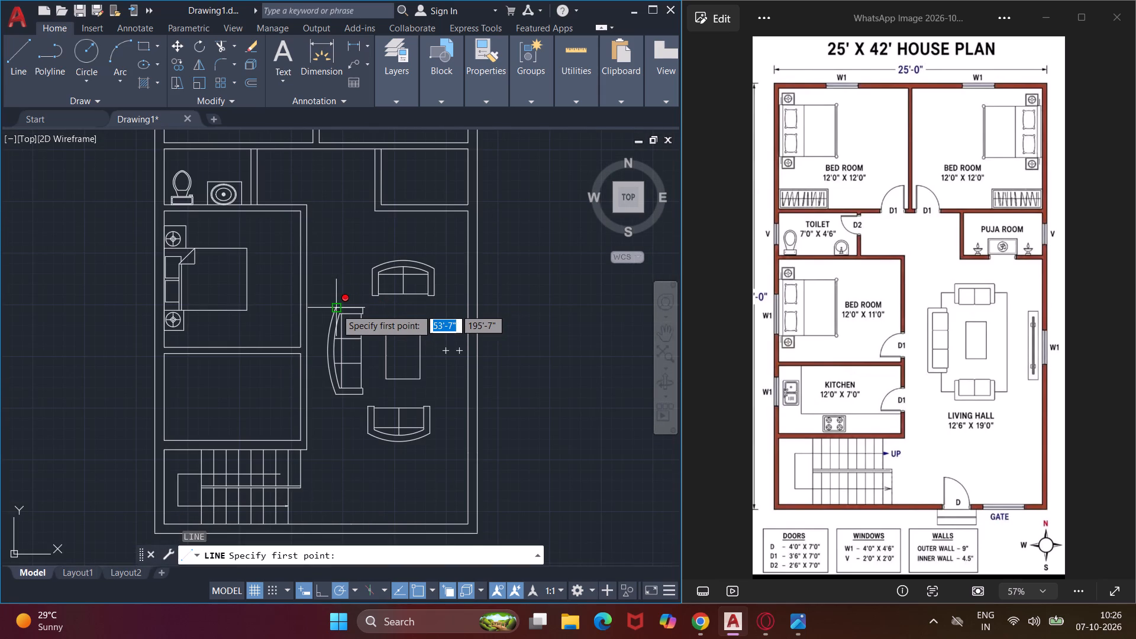
scroll(341, 311, up, 4)
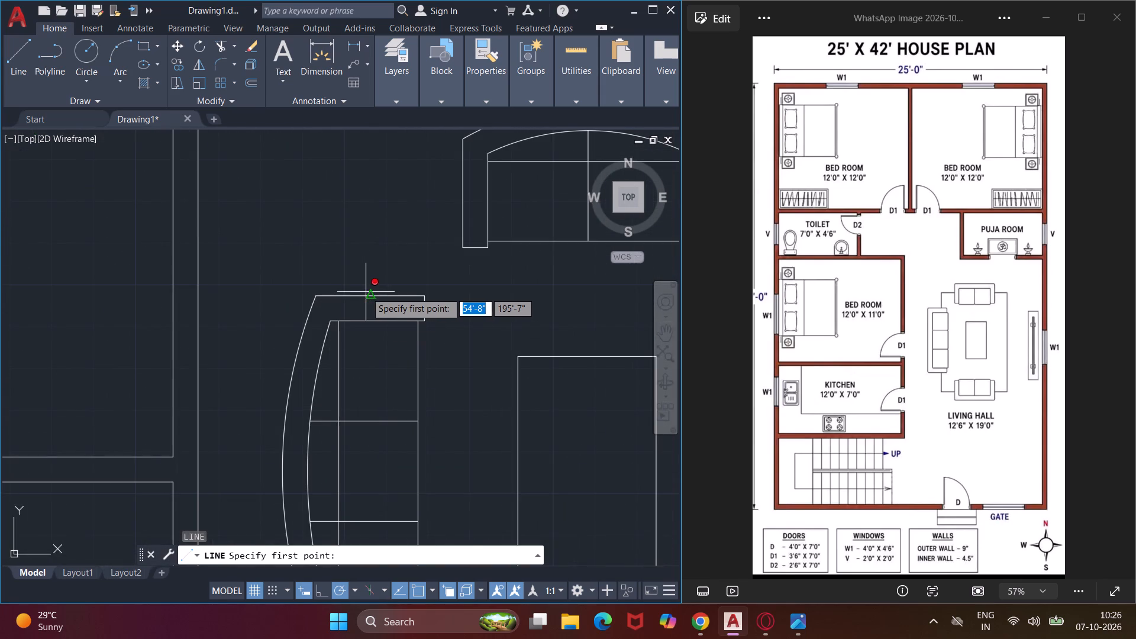
click(370, 293)
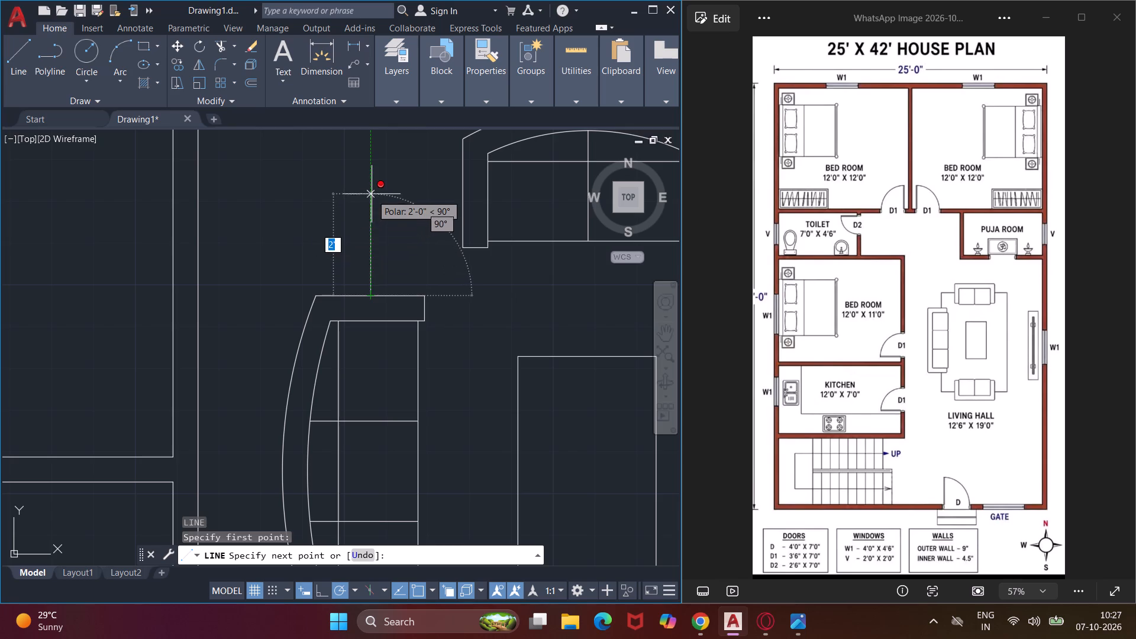
click(372, 193)
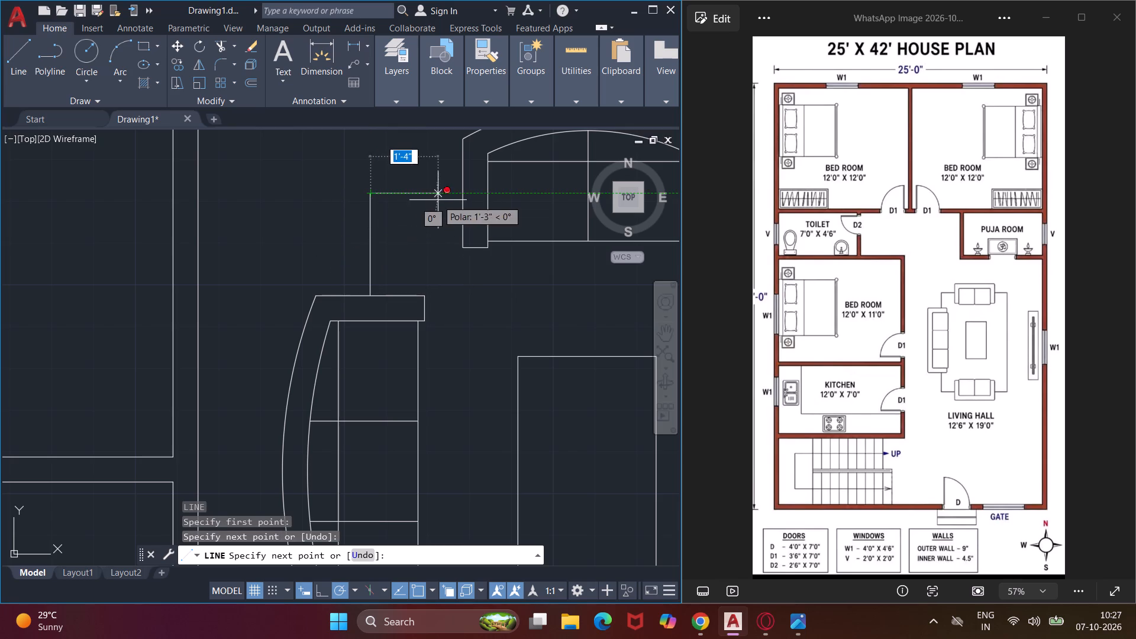
click(459, 192)
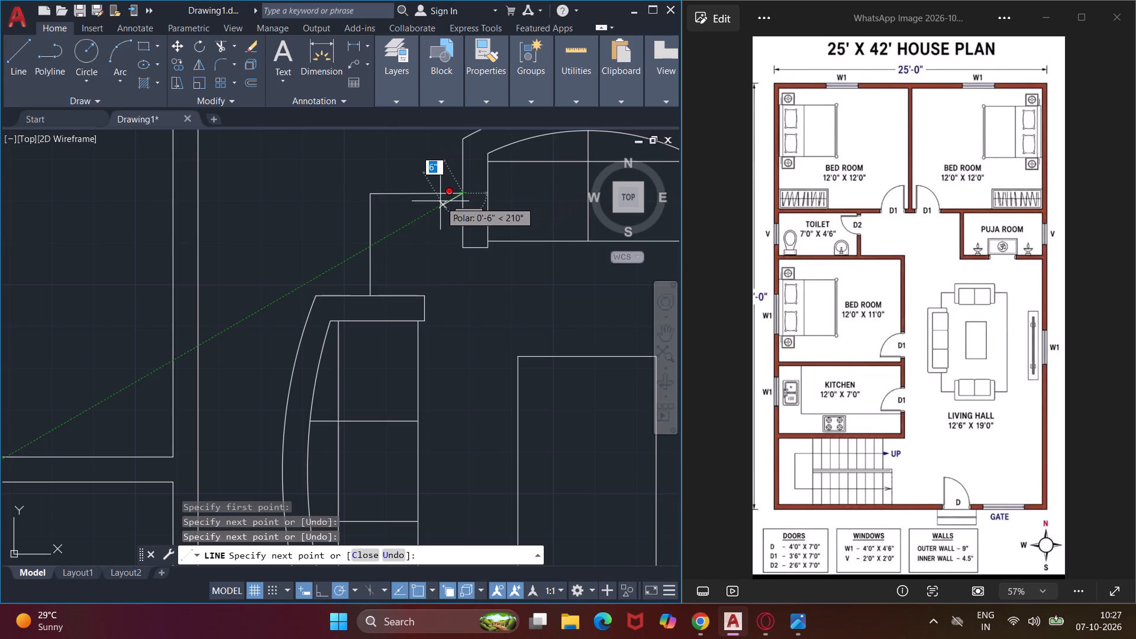
key(Escape)
Draw the rug's right outline from the upper two-seat sofa's right side, about 11' down, and back to the lower two-seat sofa's right side.
middle_drag(441, 202, 319, 181)
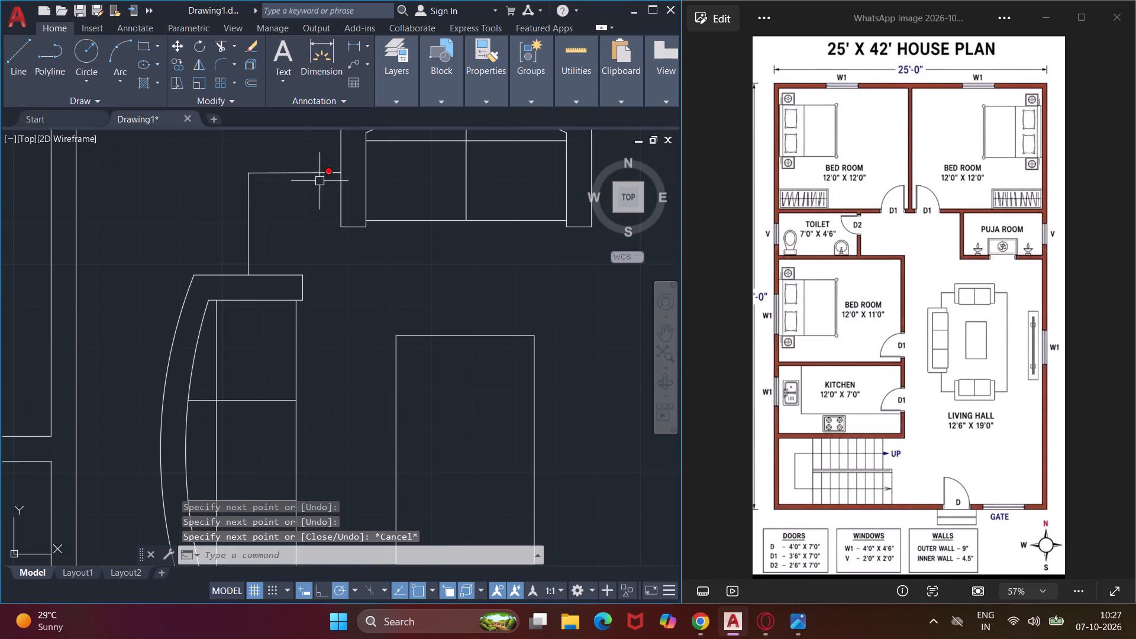
scroll(319, 181, down, 2)
text(l)
key(space)
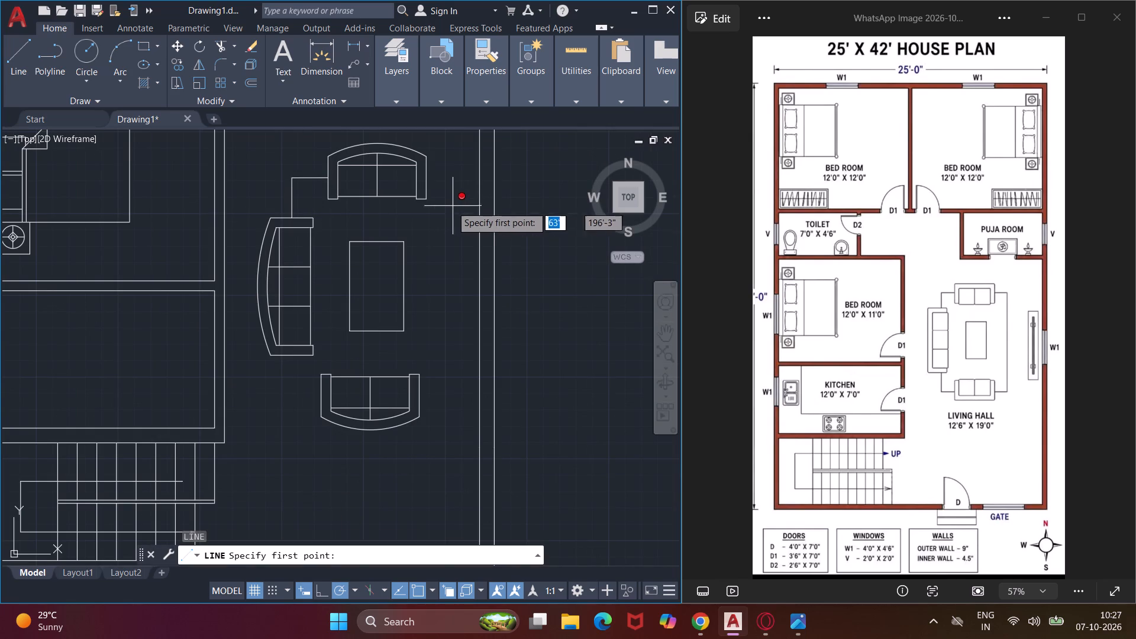
click(428, 173)
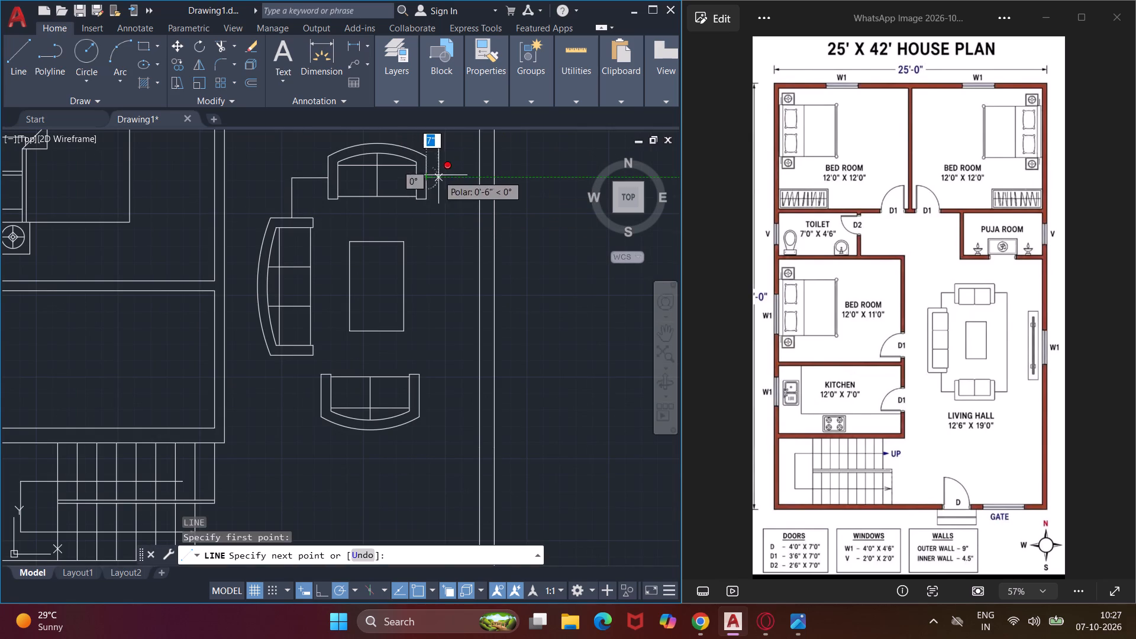
click(459, 177)
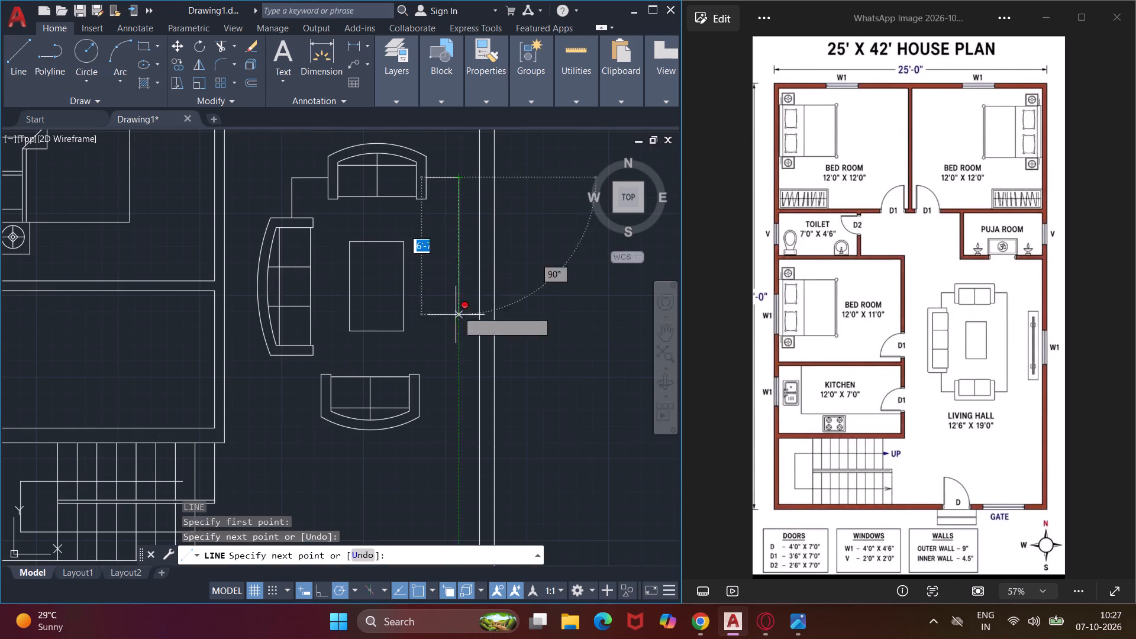
click(460, 393)
click(417, 400)
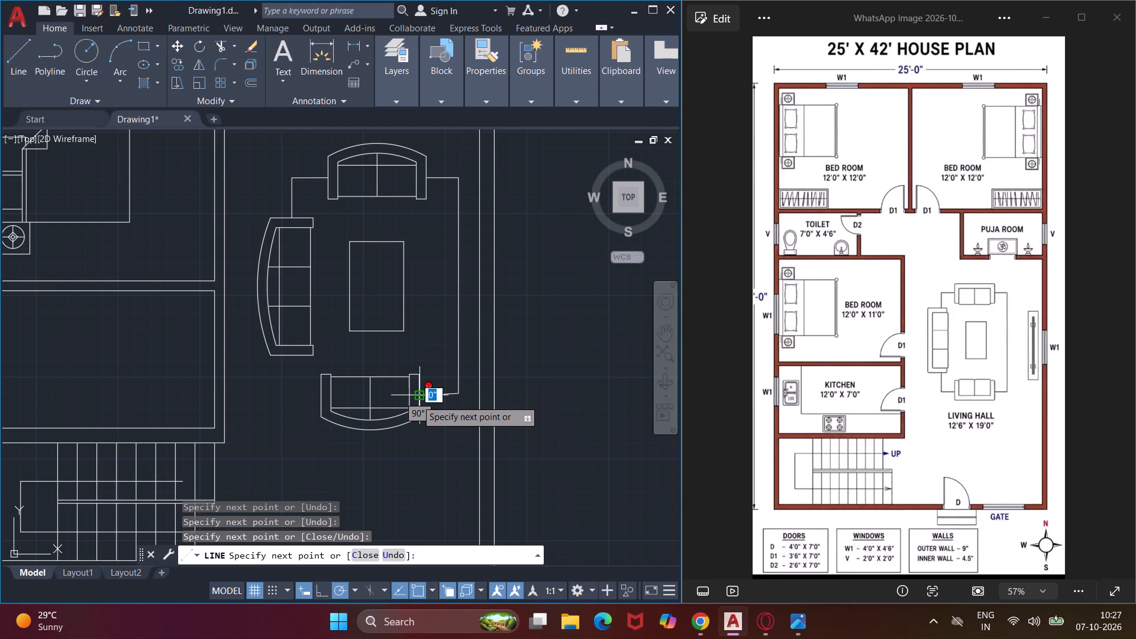
key(Escape)
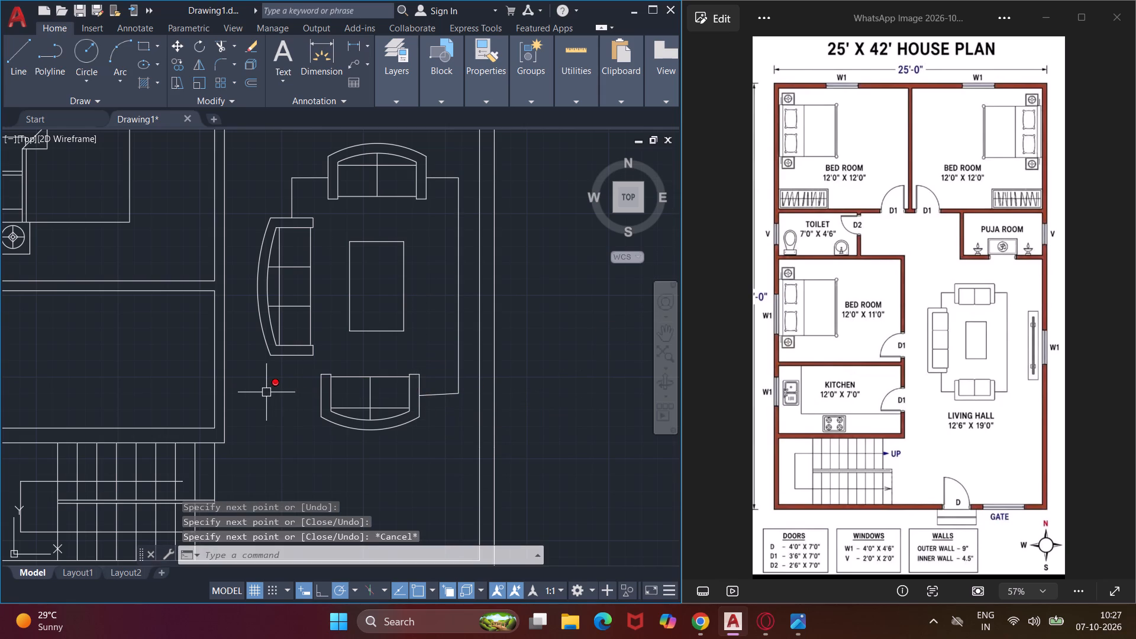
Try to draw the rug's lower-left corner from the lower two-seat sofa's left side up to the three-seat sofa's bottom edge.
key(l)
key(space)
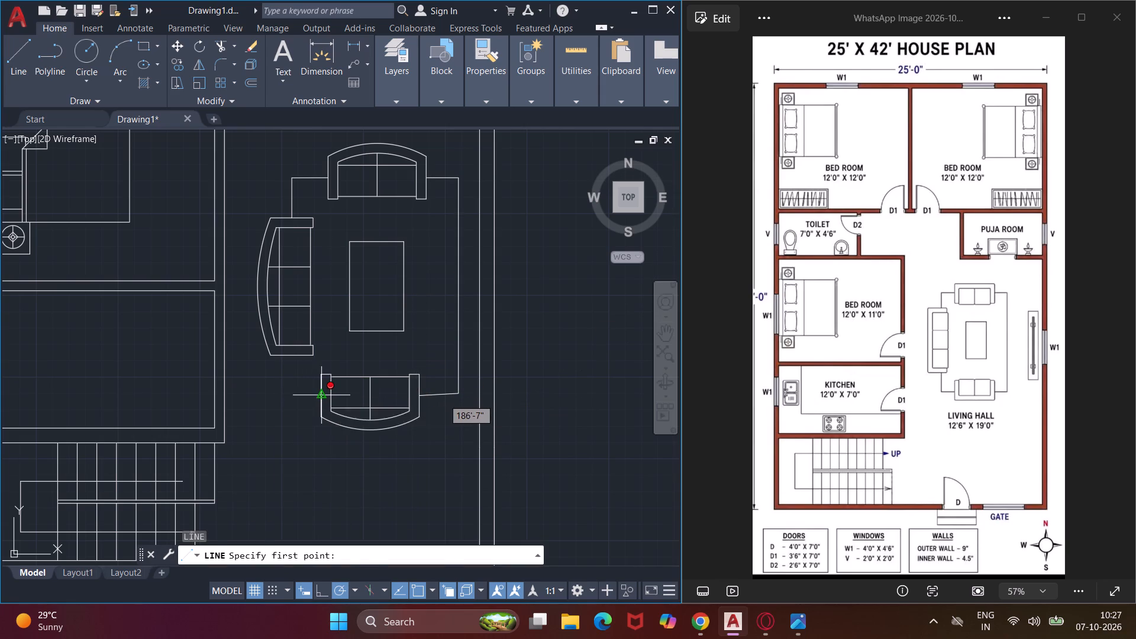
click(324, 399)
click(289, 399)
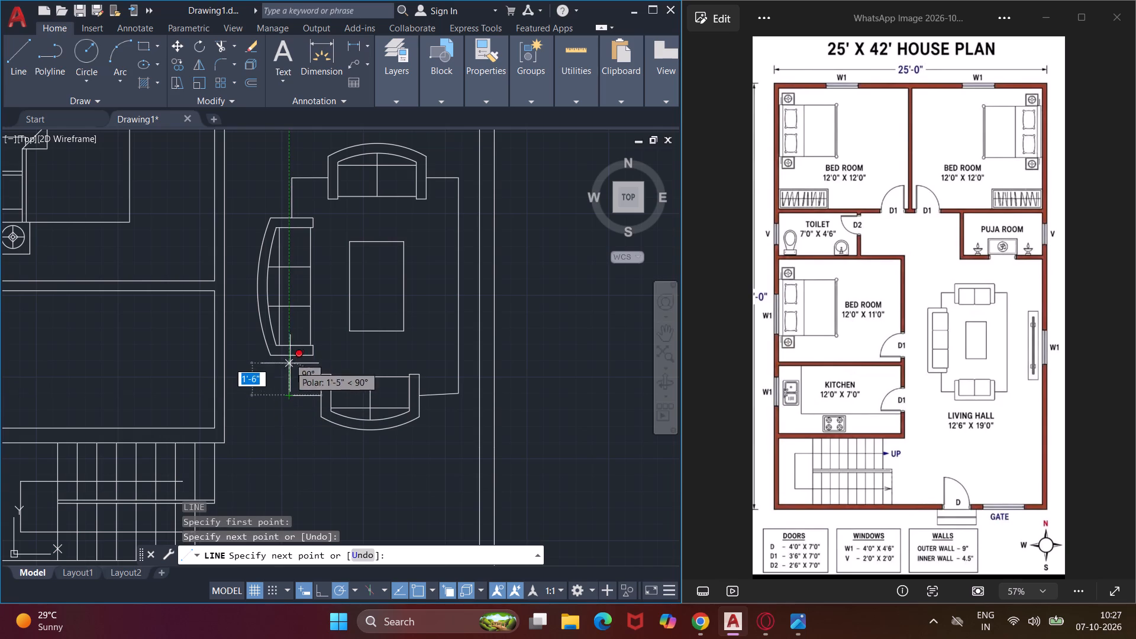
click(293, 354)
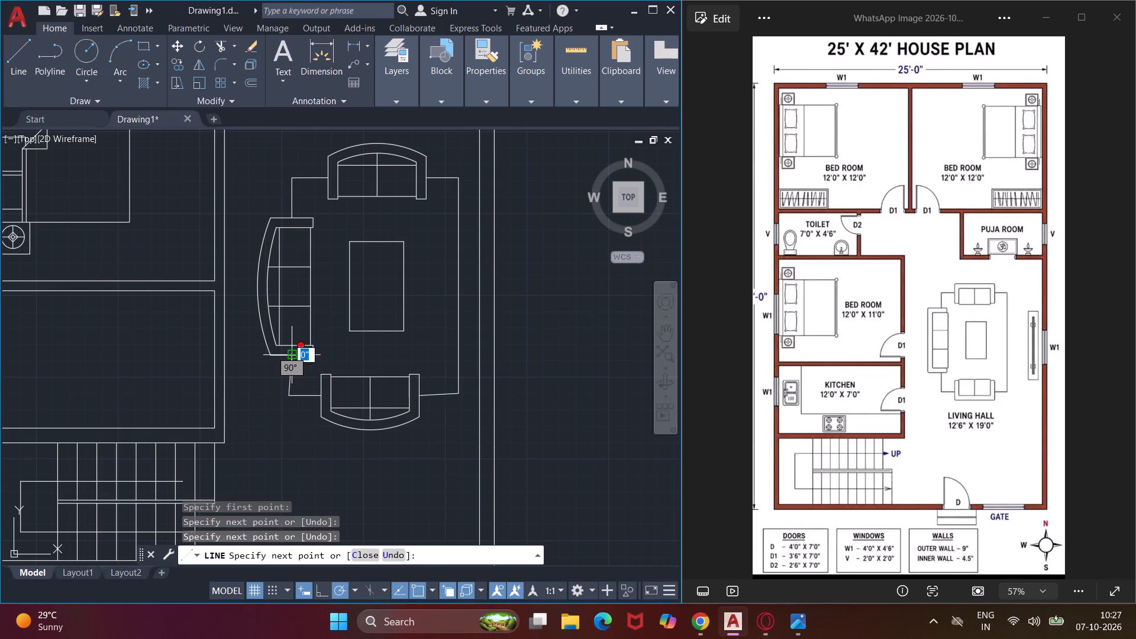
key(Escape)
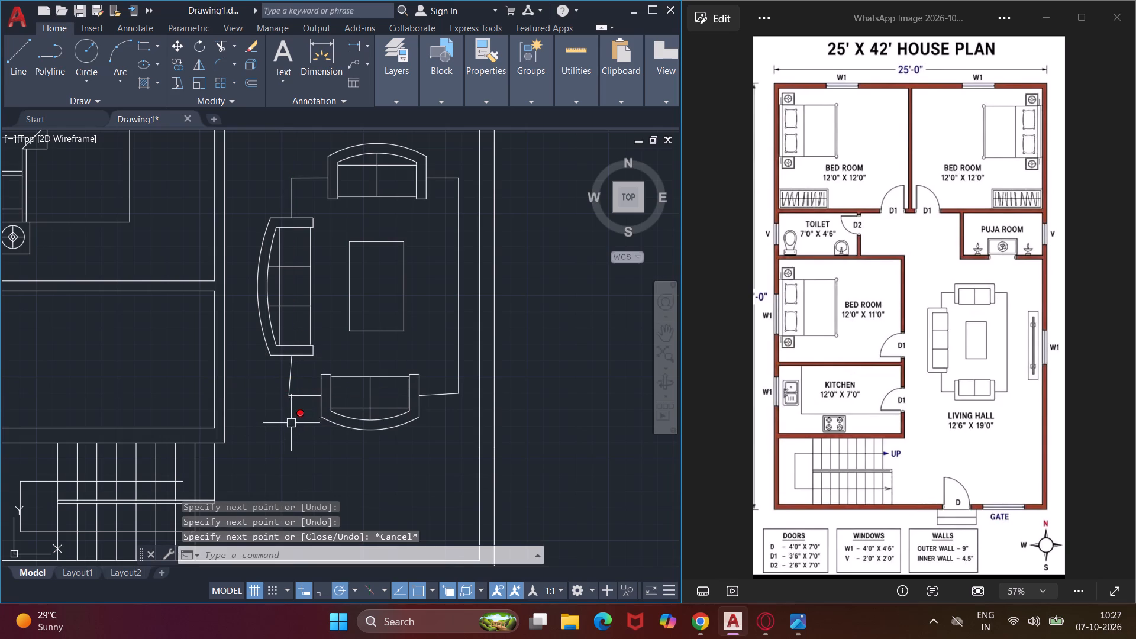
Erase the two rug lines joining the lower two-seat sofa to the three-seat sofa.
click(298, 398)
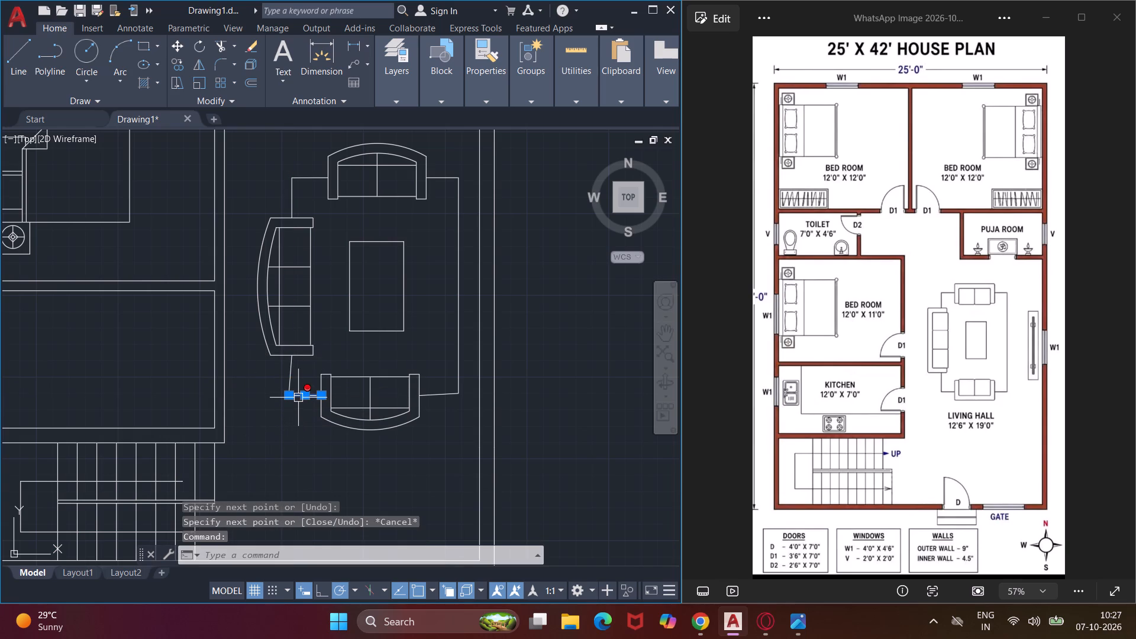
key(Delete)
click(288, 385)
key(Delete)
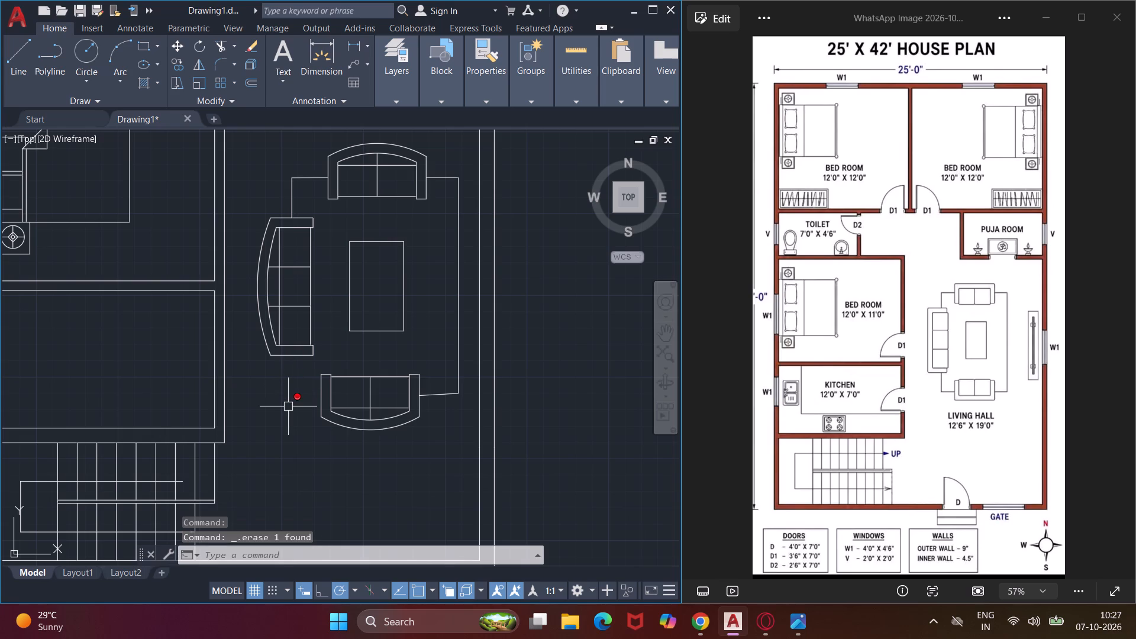
Draw the rug's lower-left corner: a line down from the three-seat sofa's bottom edge and one about 1'-7" across from the lower two-seat sofa.
text(l)
key(space)
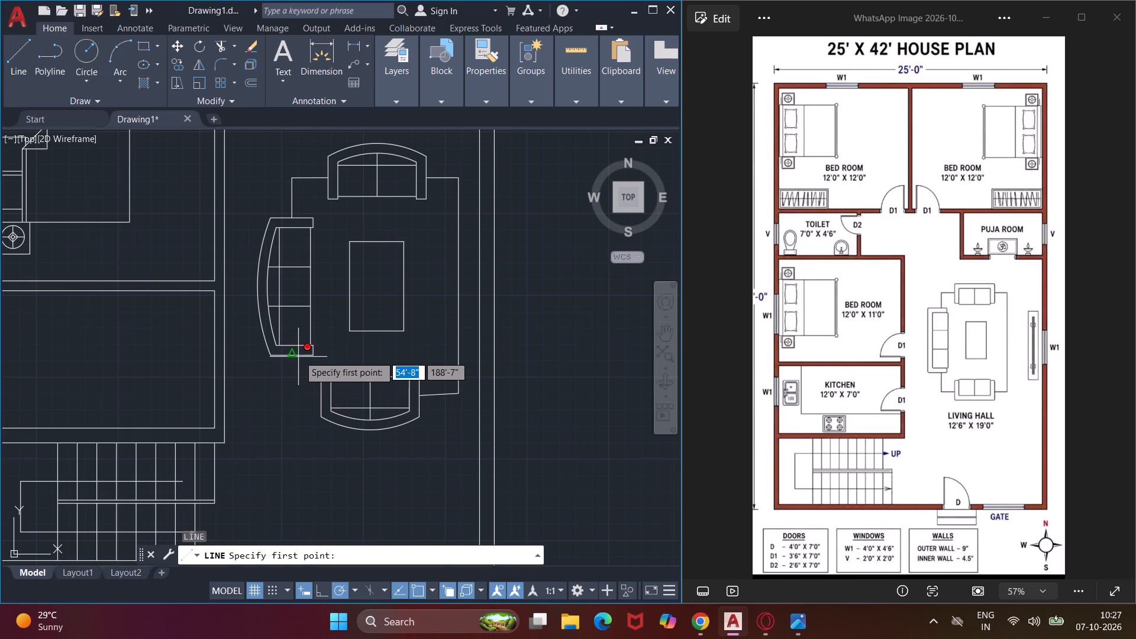
click(295, 354)
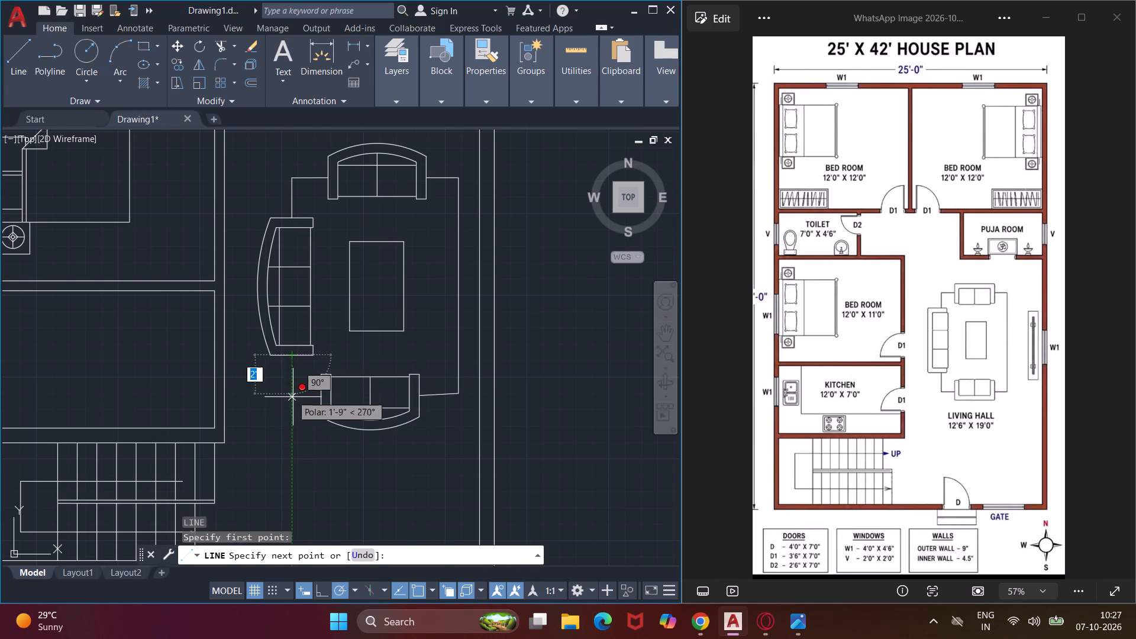
click(294, 430)
key(Escape)
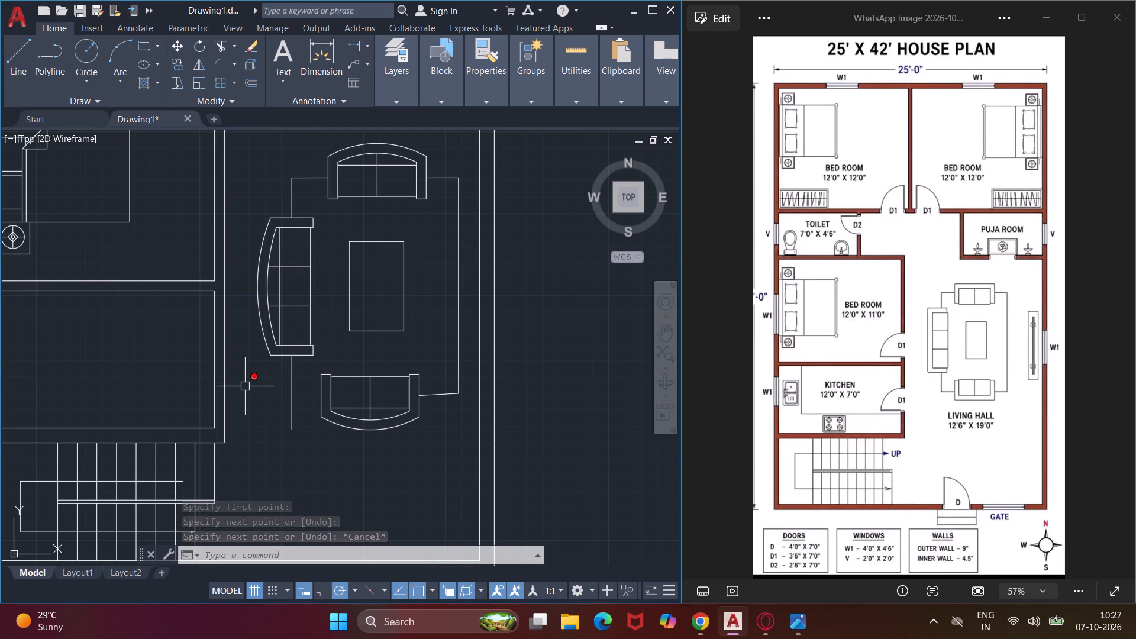
text(l)
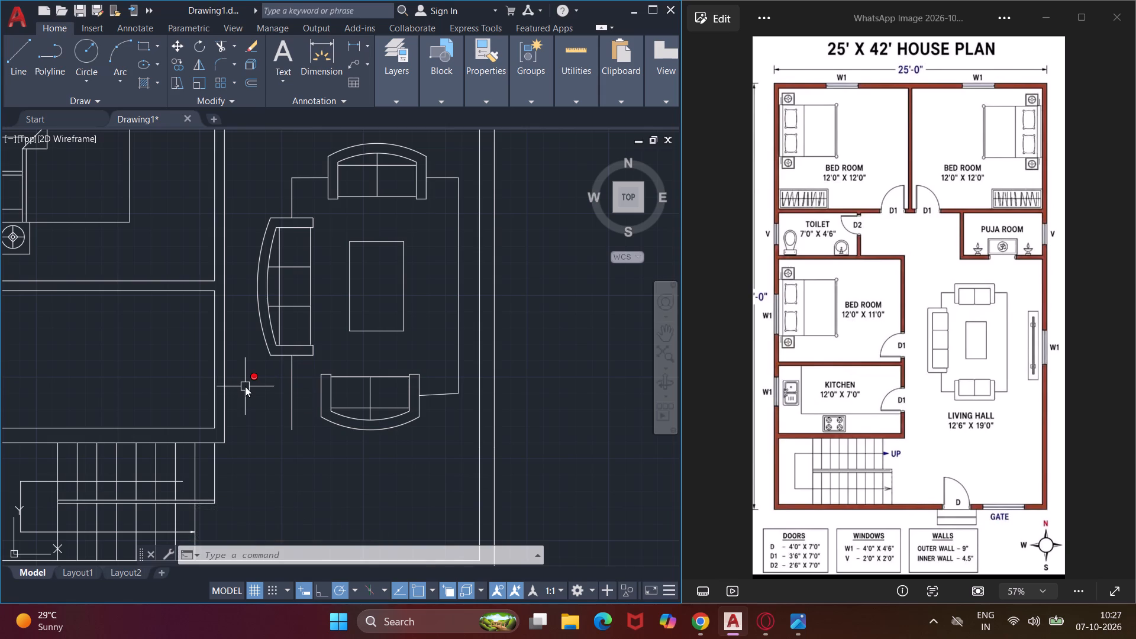
key(space)
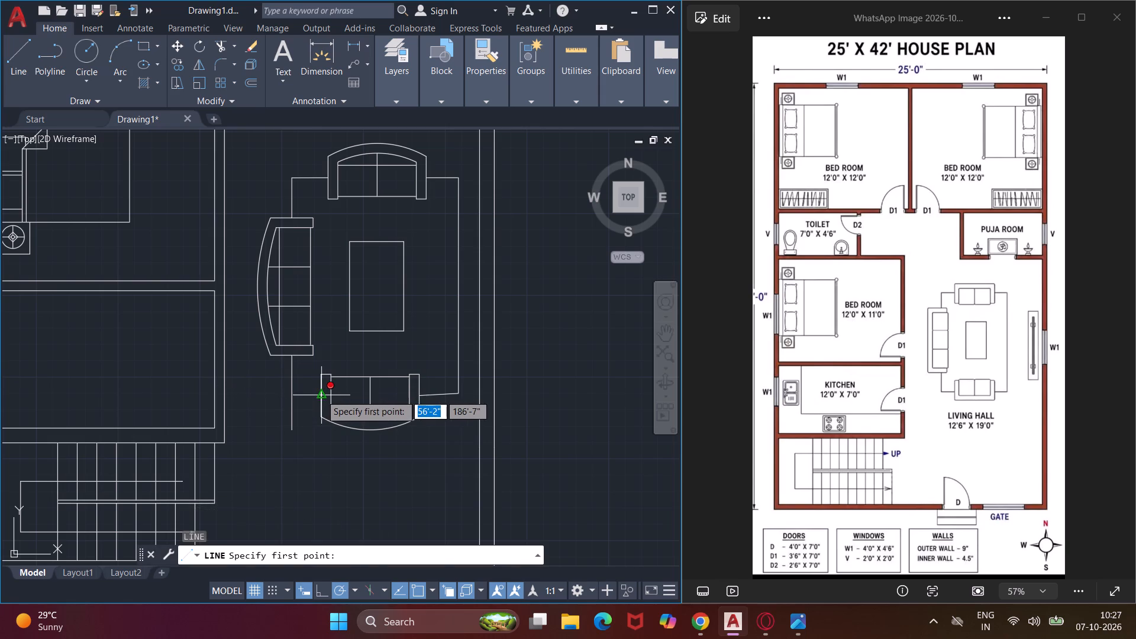
click(321, 395)
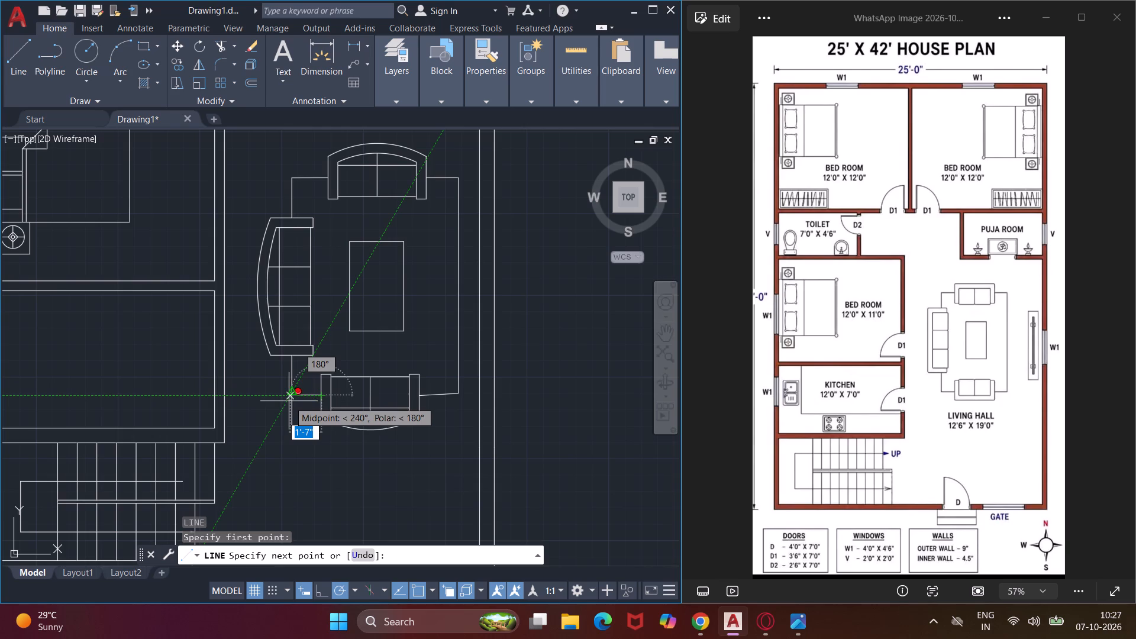
scroll(289, 398, up, 5)
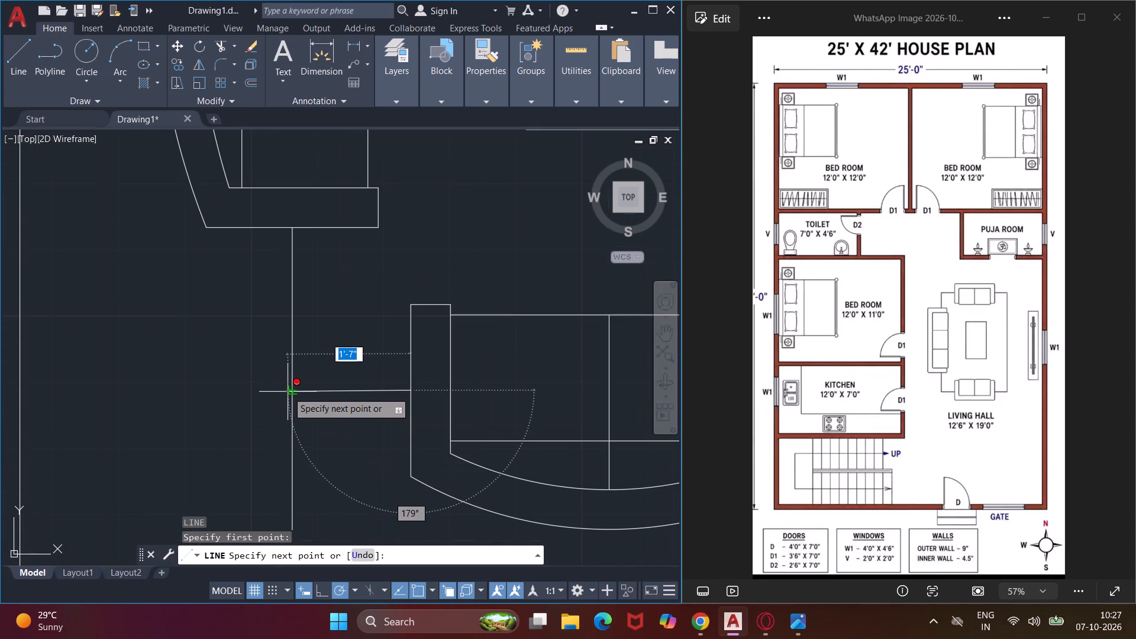
click(293, 390)
key(Escape)
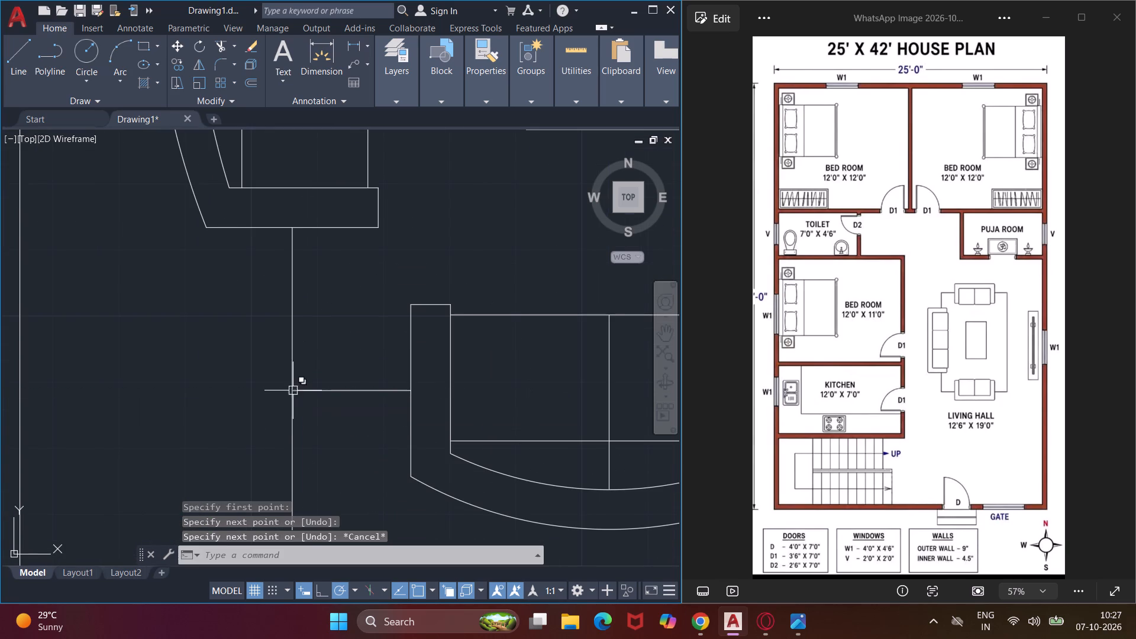
Erase the slanted rug line between the lower two-seat sofa's right side and the rug's right outline.
scroll(272, 383, down, 2)
middle_drag(272, 383, 124, 430)
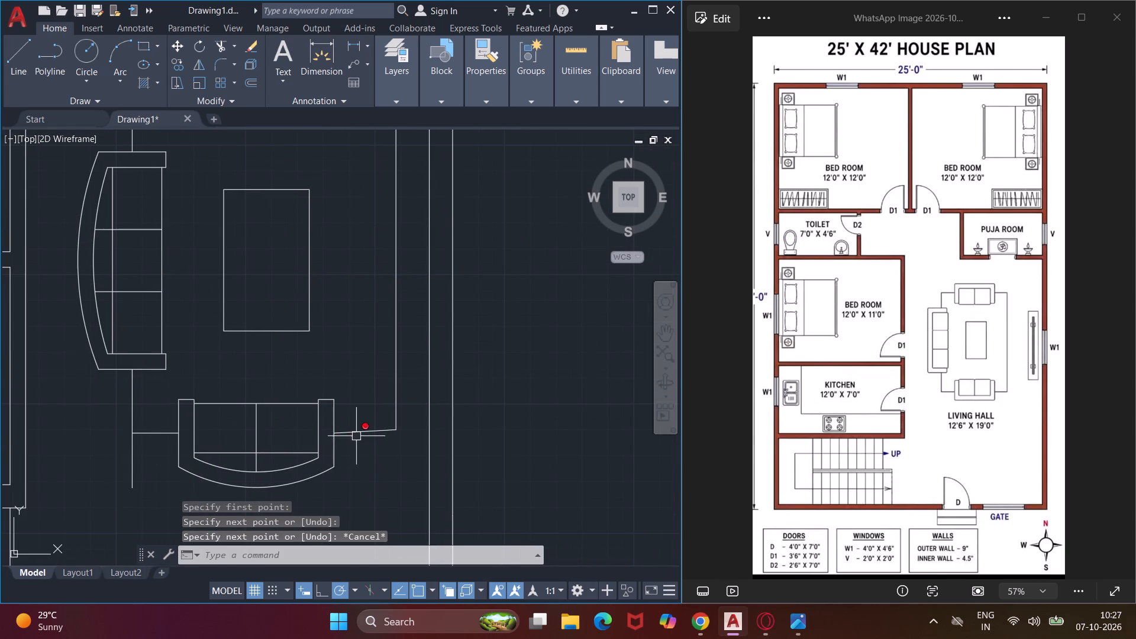
click(374, 431)
key(Delete)
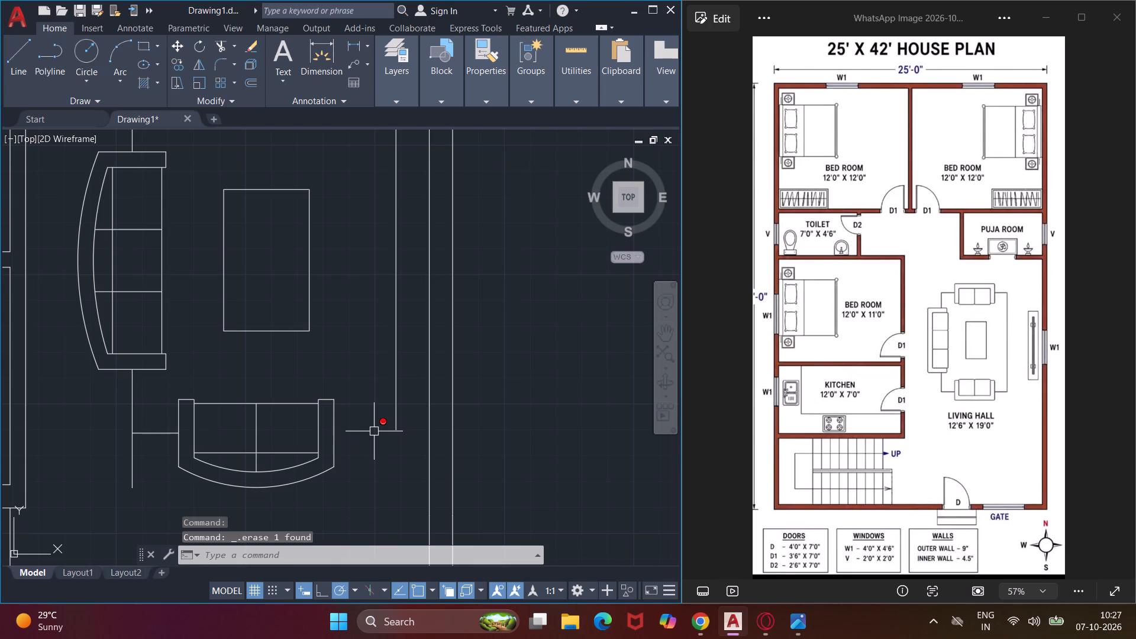
Draw a horizontal rug line about 2' long from the lower two-seat sofa's right side, and join it up to the rug's right outline.
text(l)
key(space)
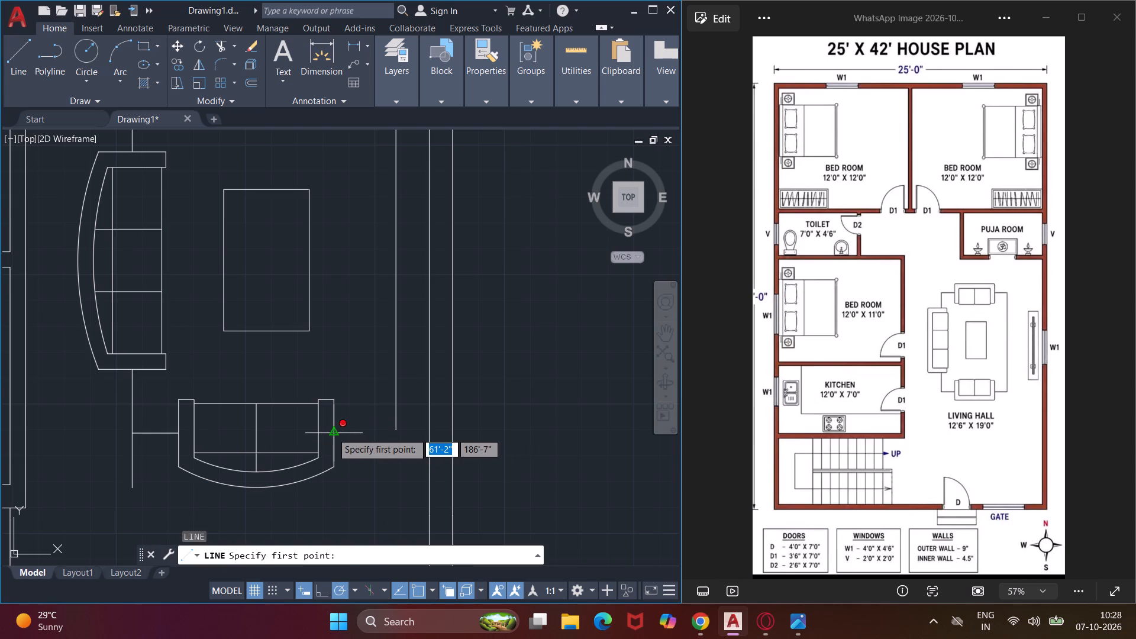
click(332, 433)
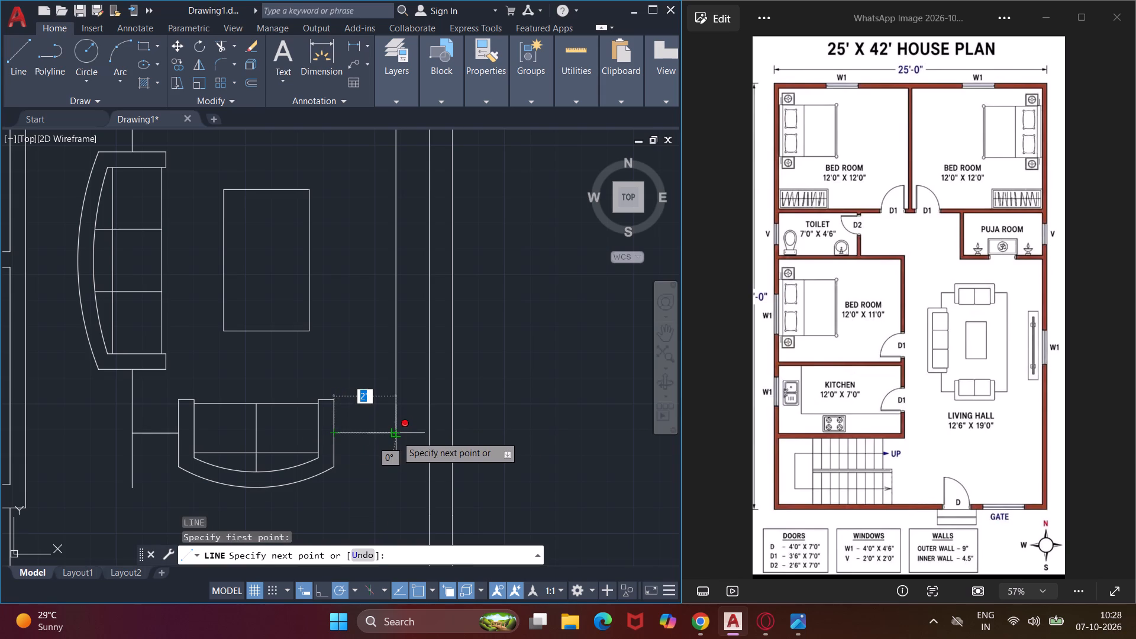
click(396, 436)
scroll(394, 428, up, 5)
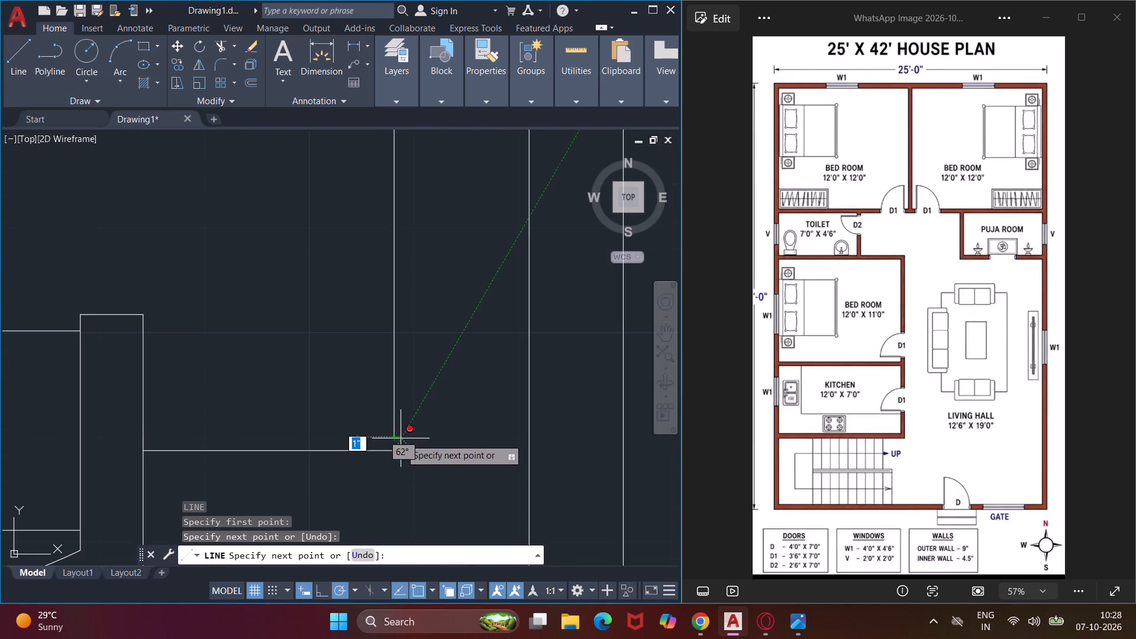
scroll(401, 438, up, 3)
click(366, 431)
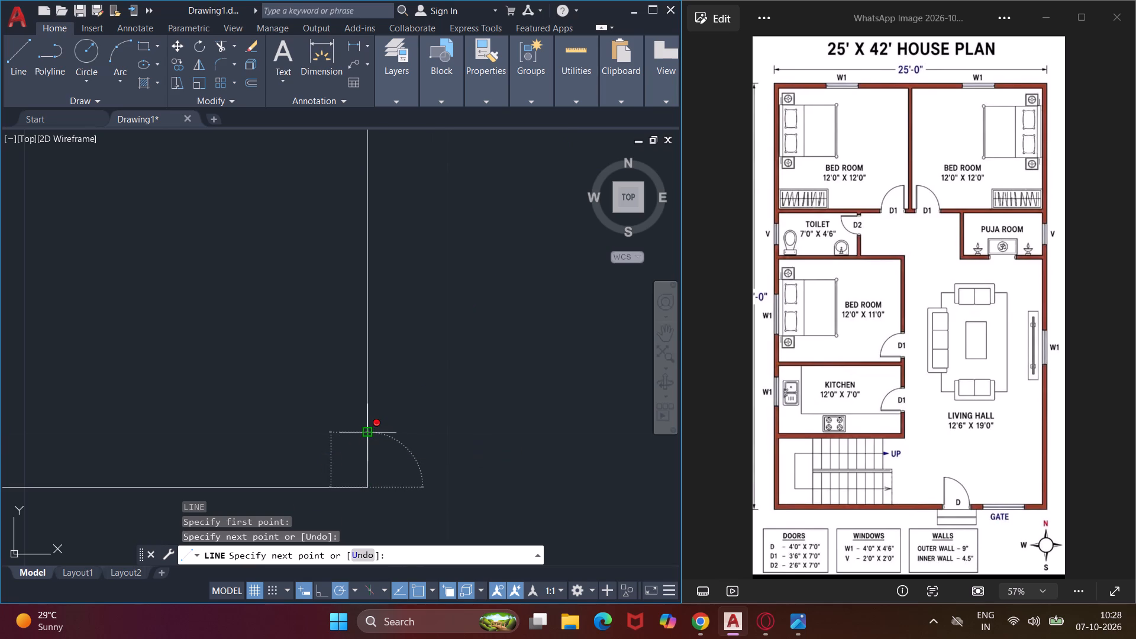
key(Escape)
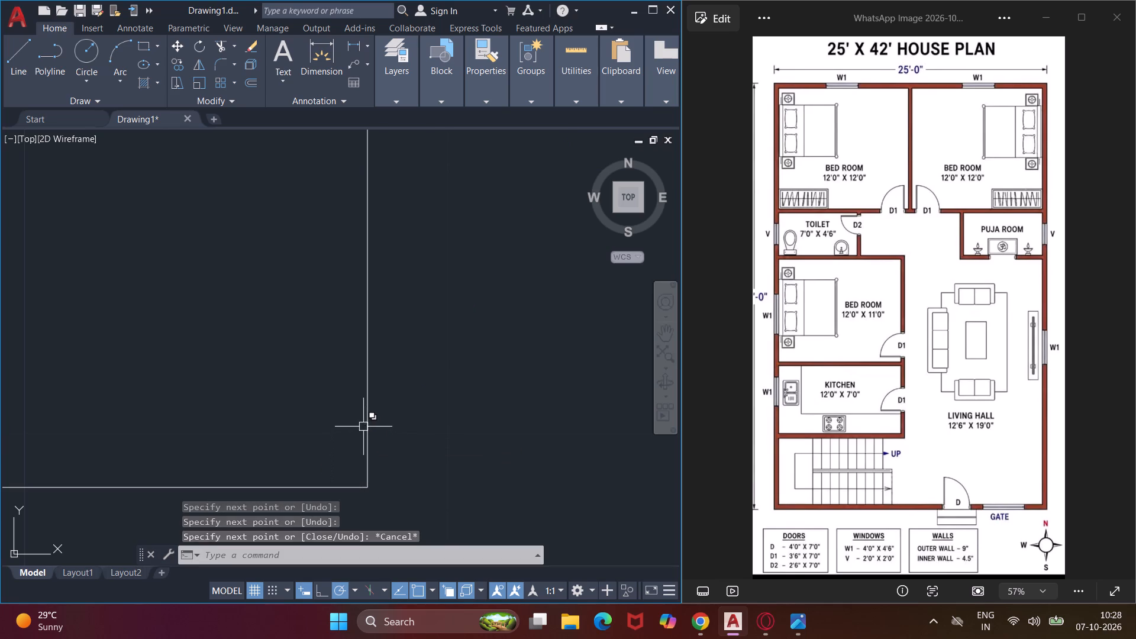
Trim the excess of the rug's left vertical line below its lower-left corner.
scroll(340, 382, down, 4)
middle_drag(279, 340, 390, 420)
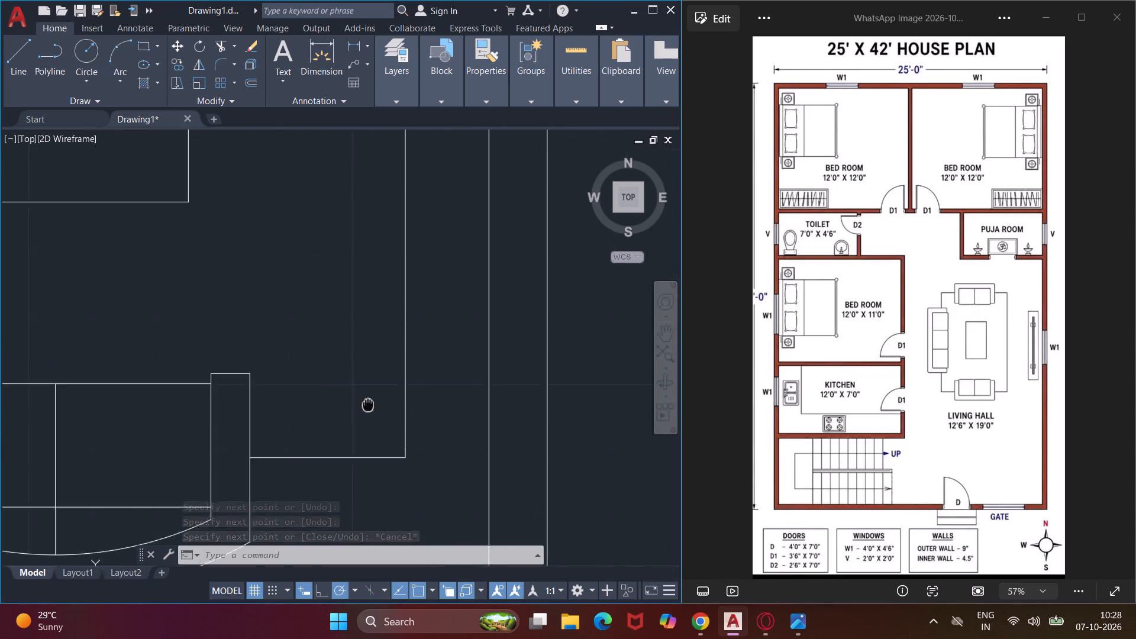
middle_drag(390, 420, 543, 531)
scroll(441, 395, down, 3)
middle_drag(441, 395, 469, 453)
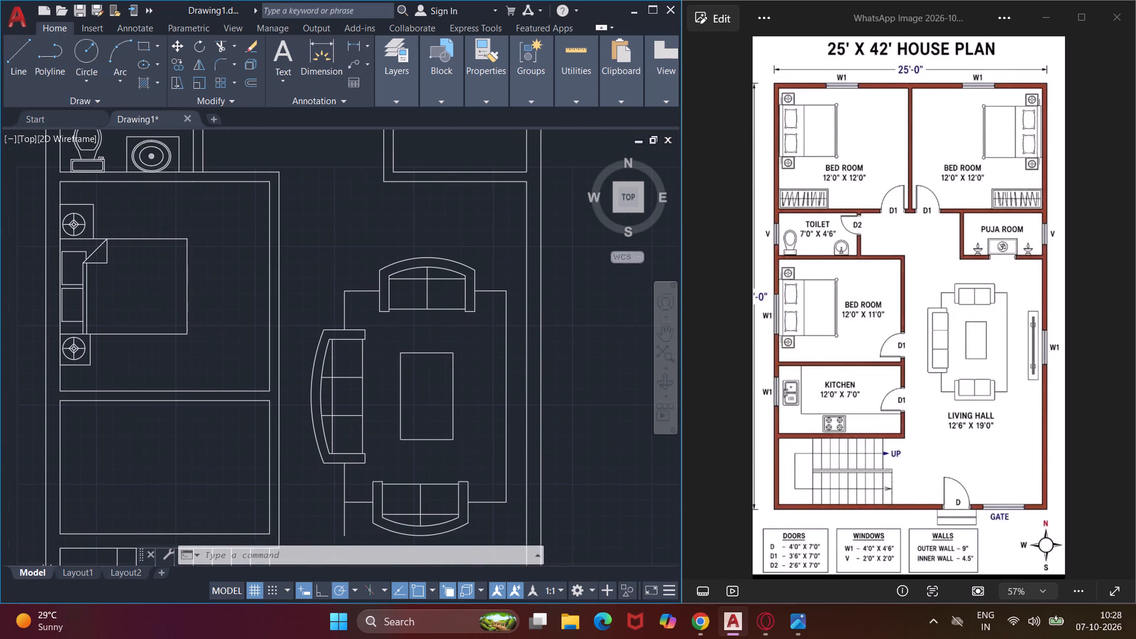
middle_drag(363, 461, 406, 252)
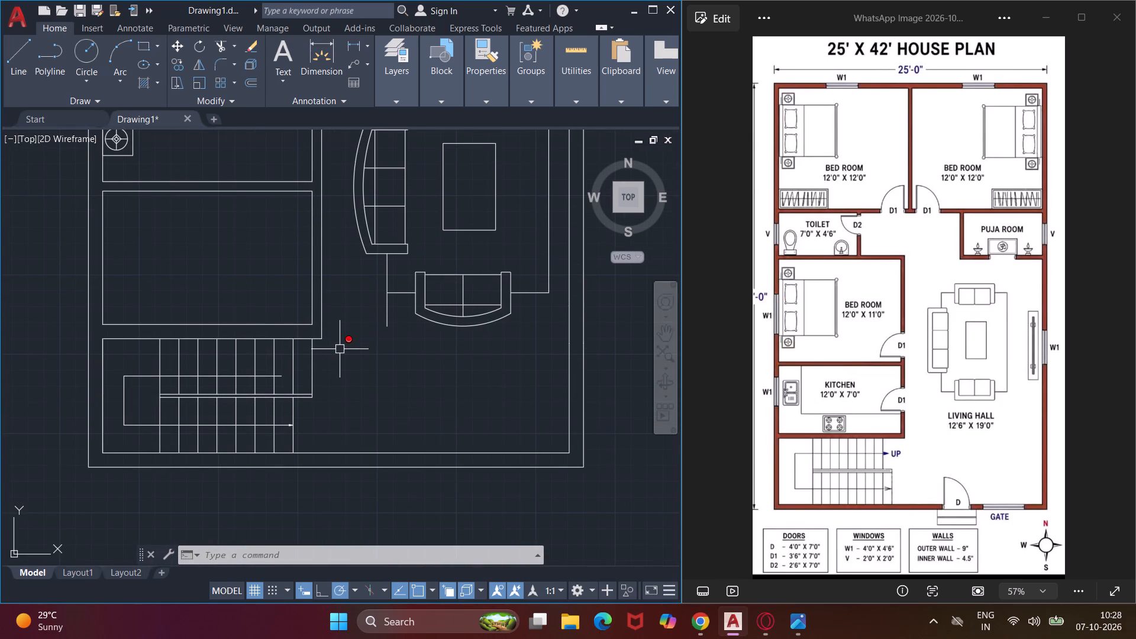
text(trv)
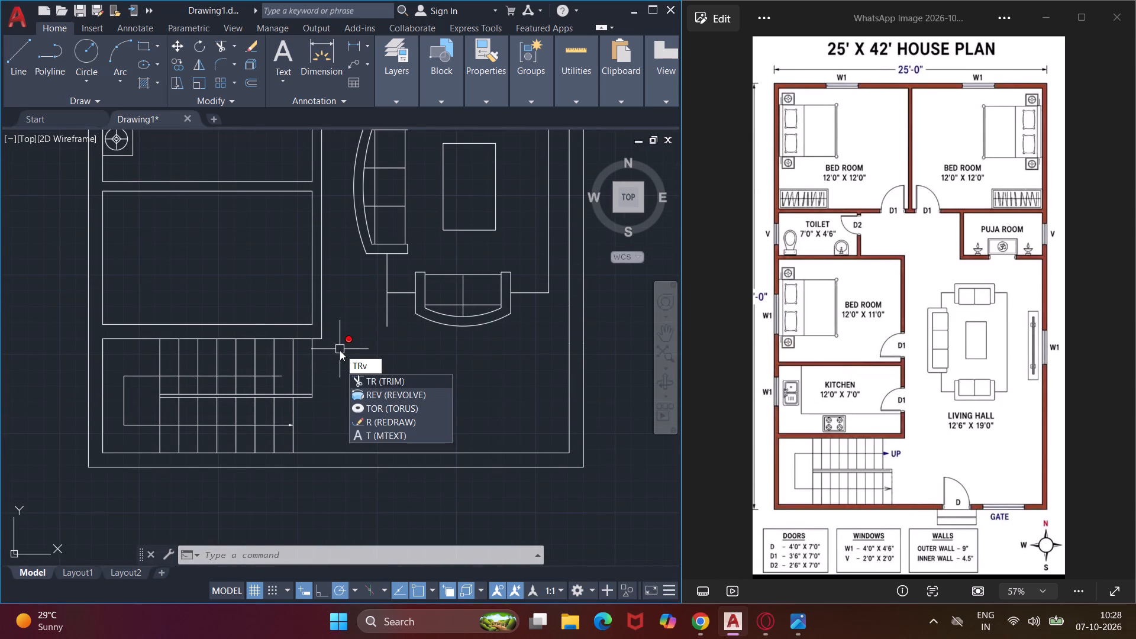
key(Escape)
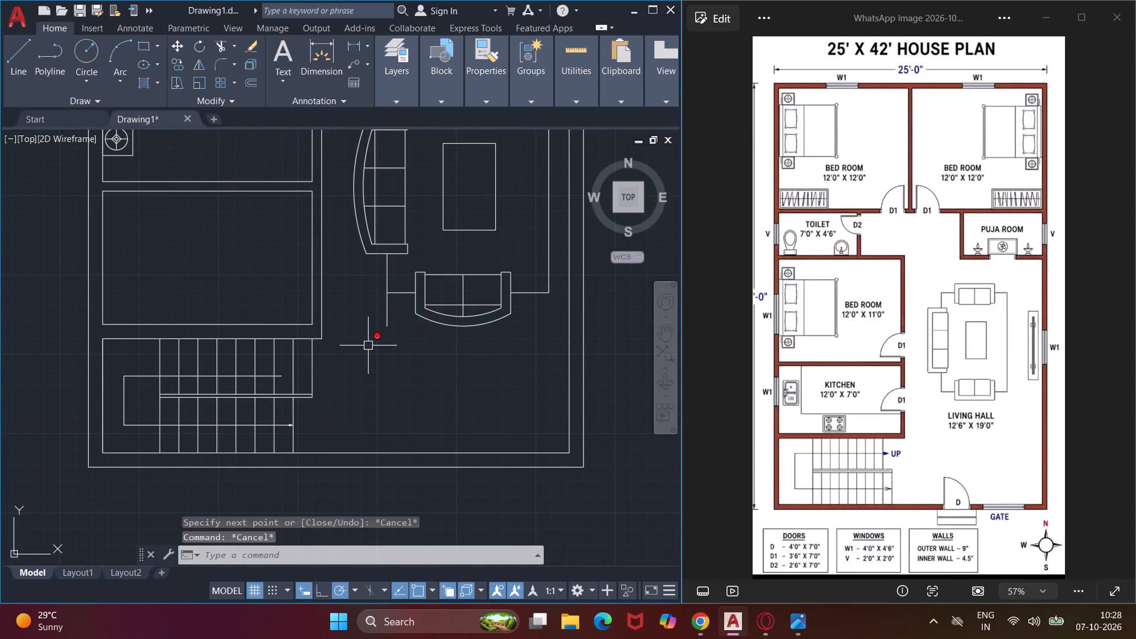
text(tr)
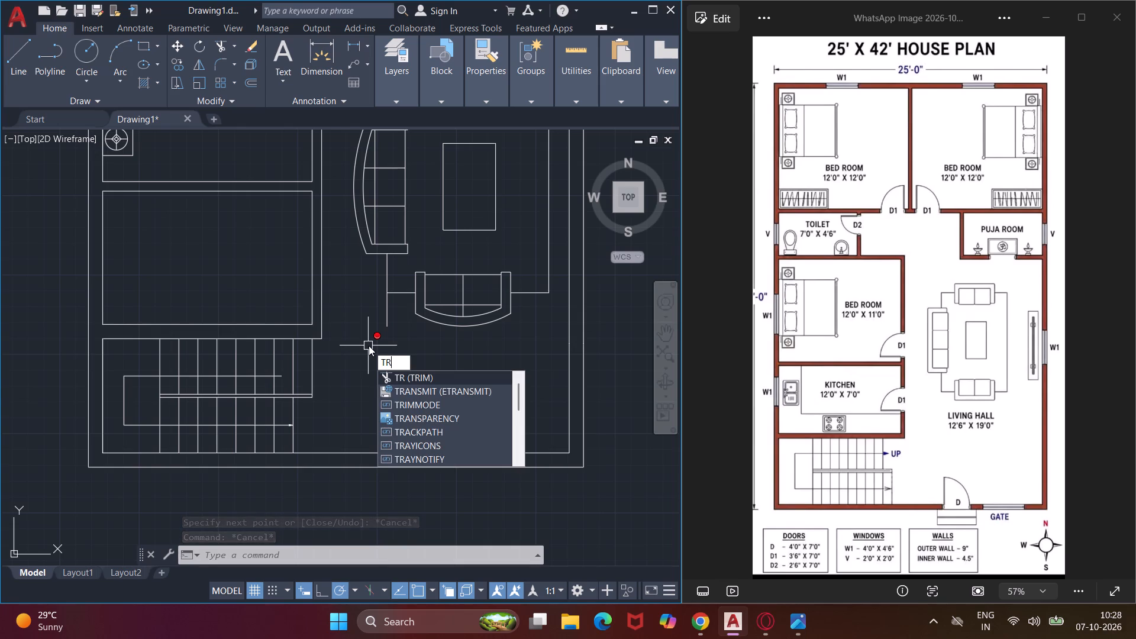
key(space)
key(space)
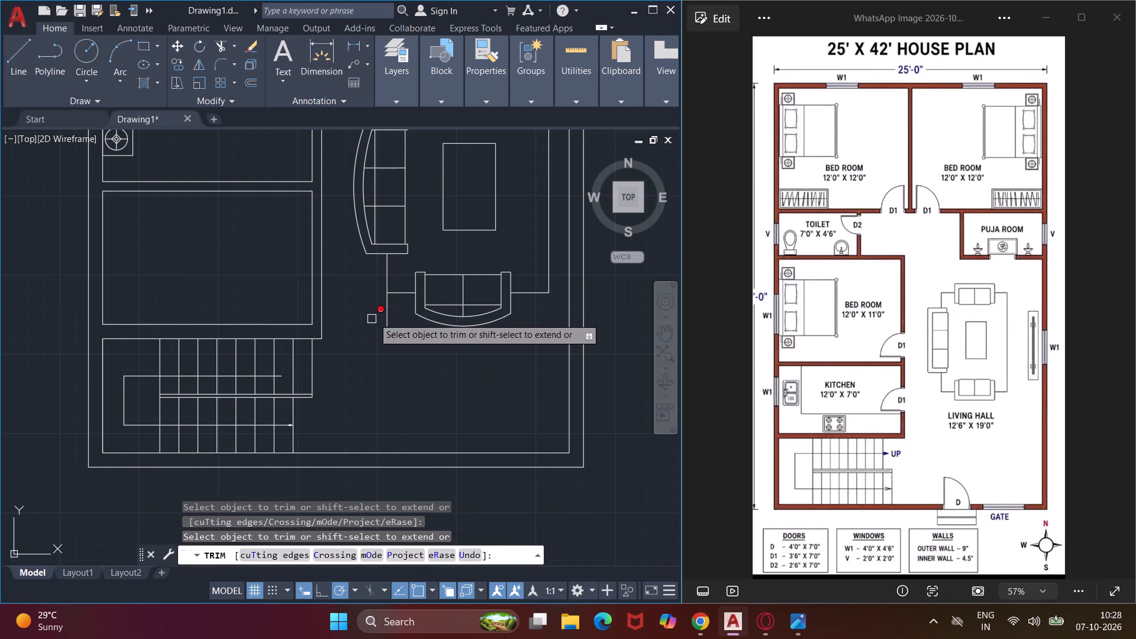
click(386, 319)
middle_drag(386, 319, 382, 376)
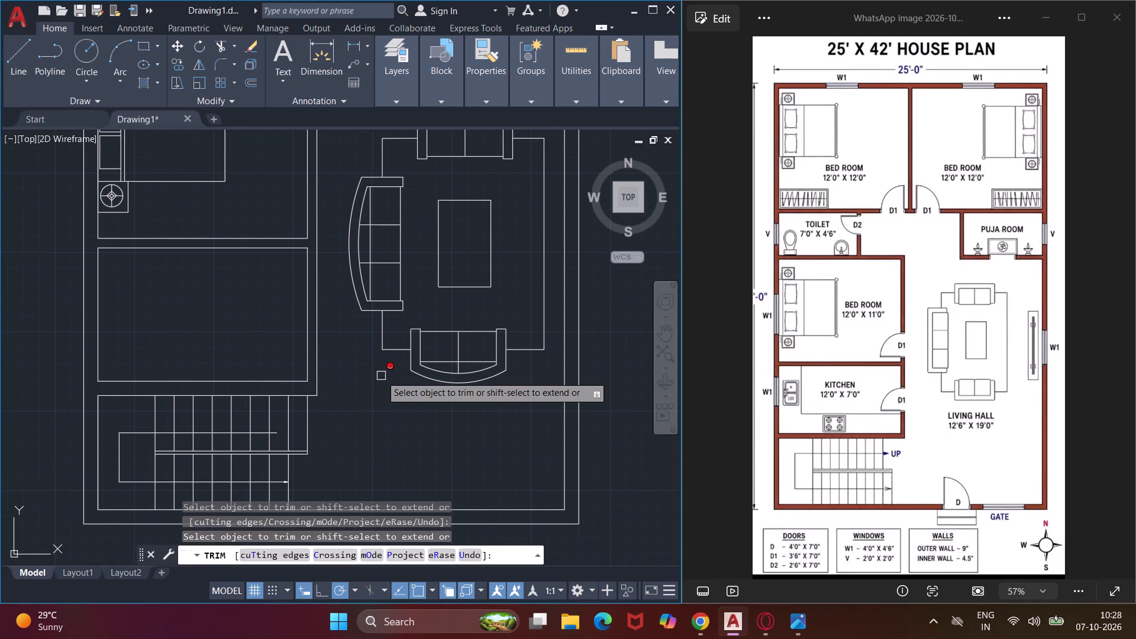
middle_drag(382, 401, 391, 456)
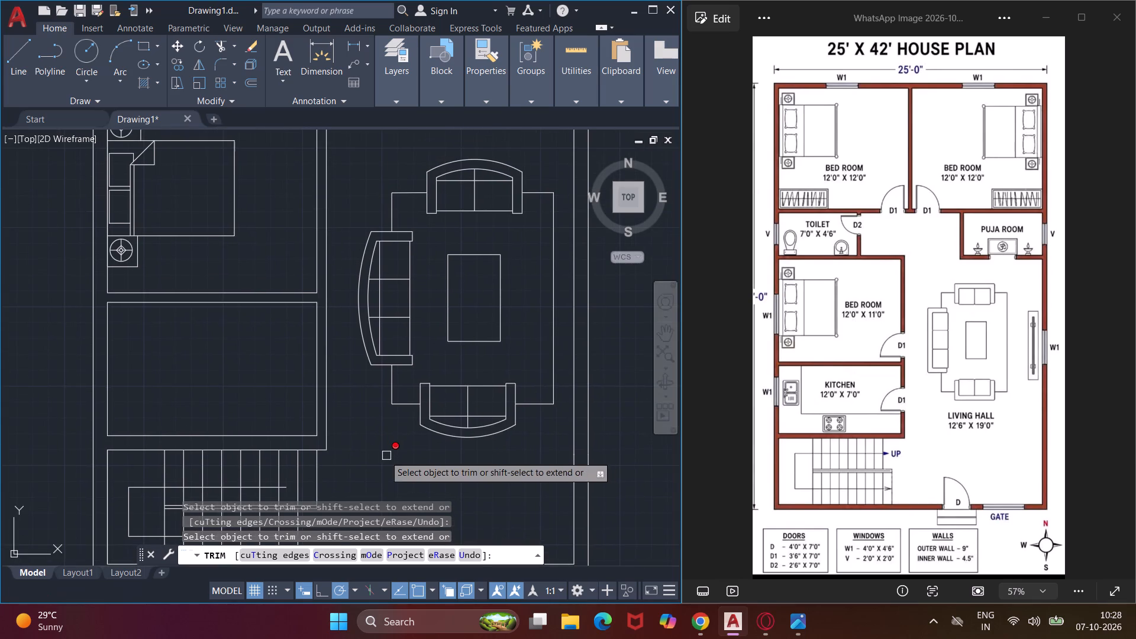
scroll(367, 450, down, 1)
middle_drag(367, 450, 363, 393)
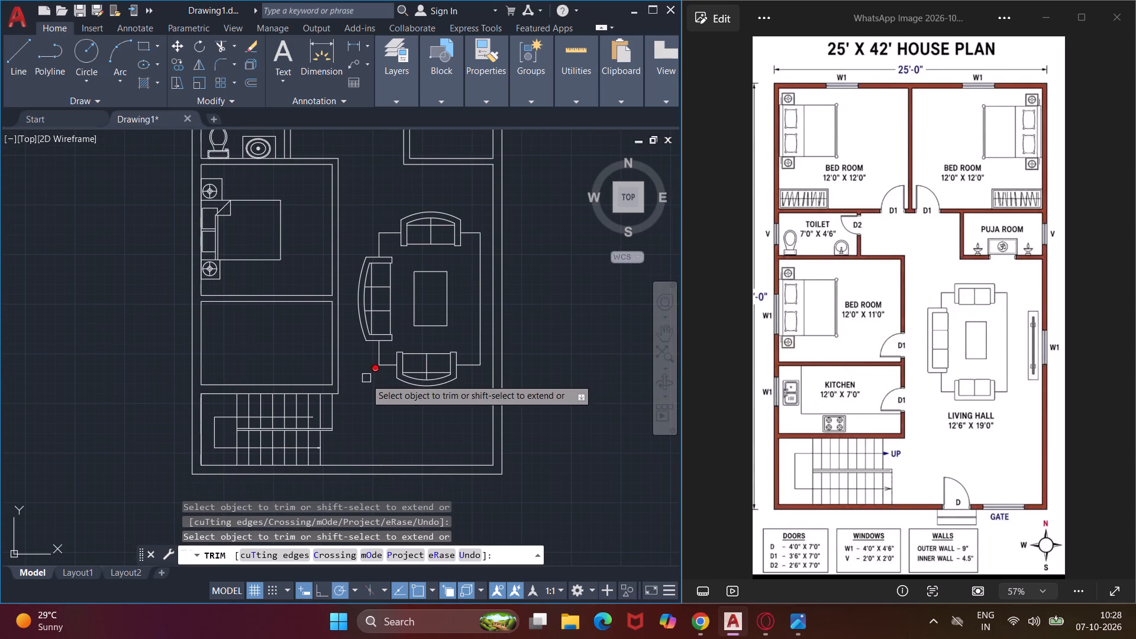
key(Escape)
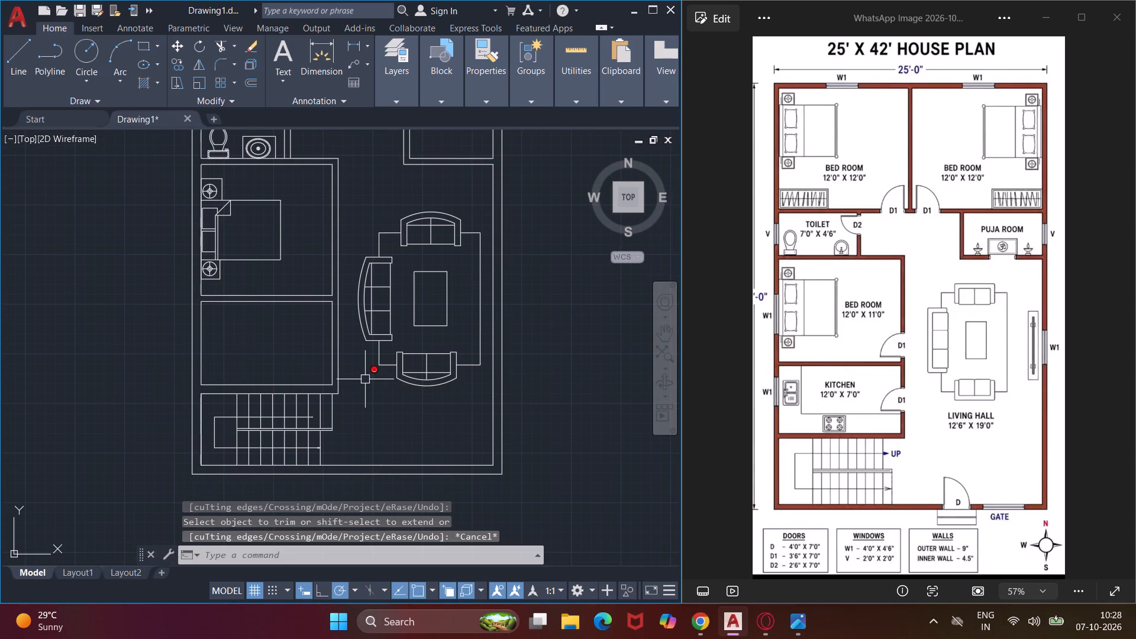
Draw the L-shaped kitchen counter edge: about 4'-7" down from the kitchen's upper wall, then across to its right wall.
text(l)
key(space)
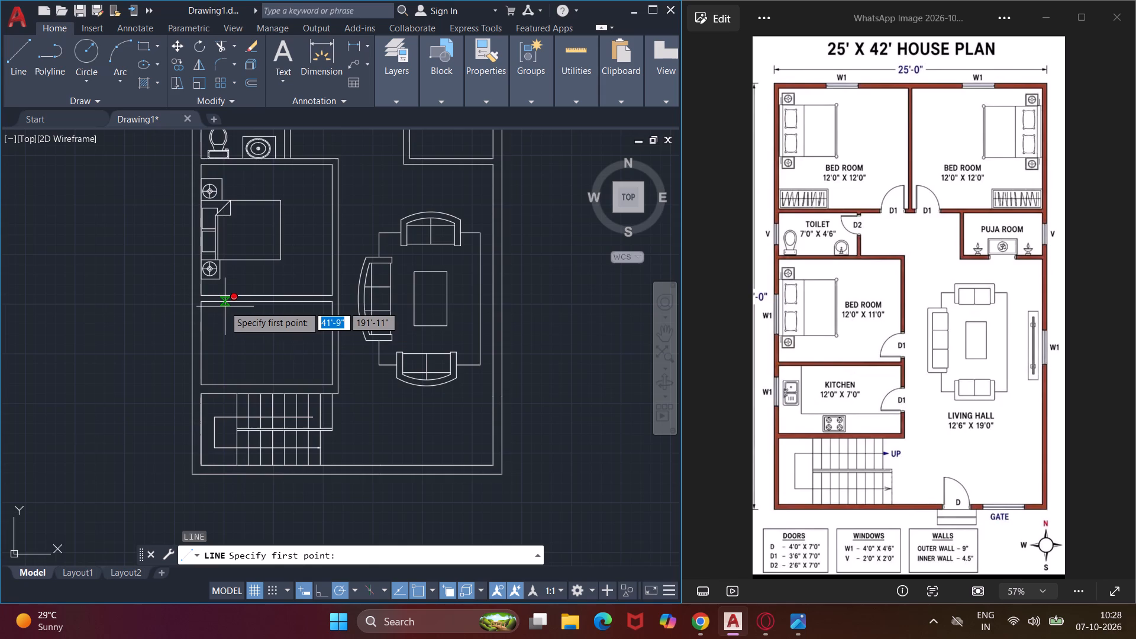
scroll(224, 306, up, 2)
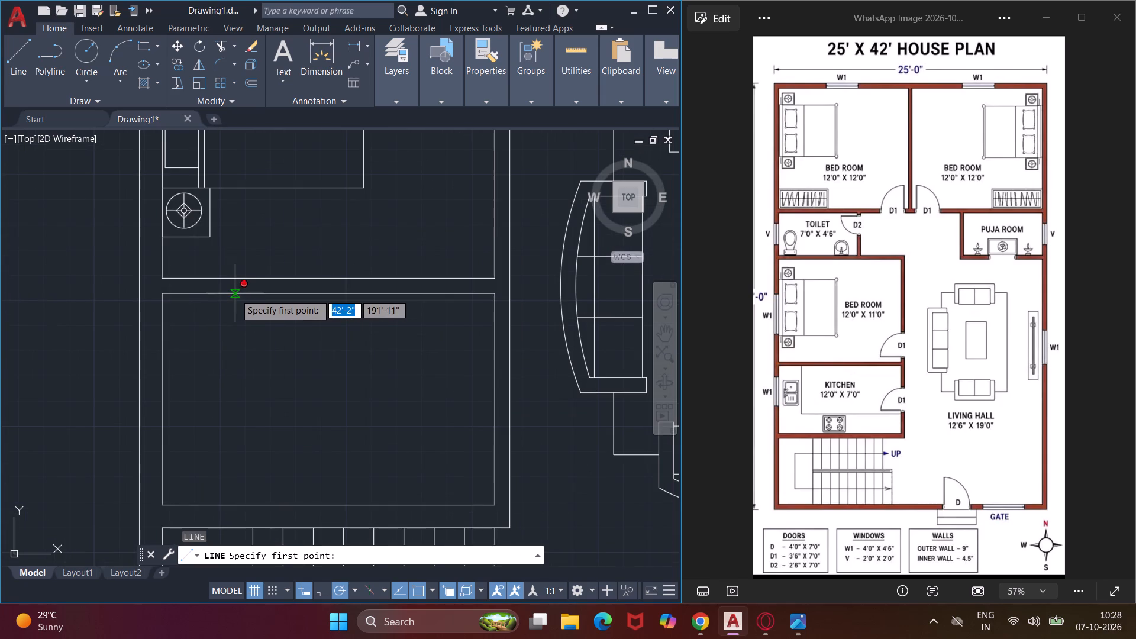
click(235, 293)
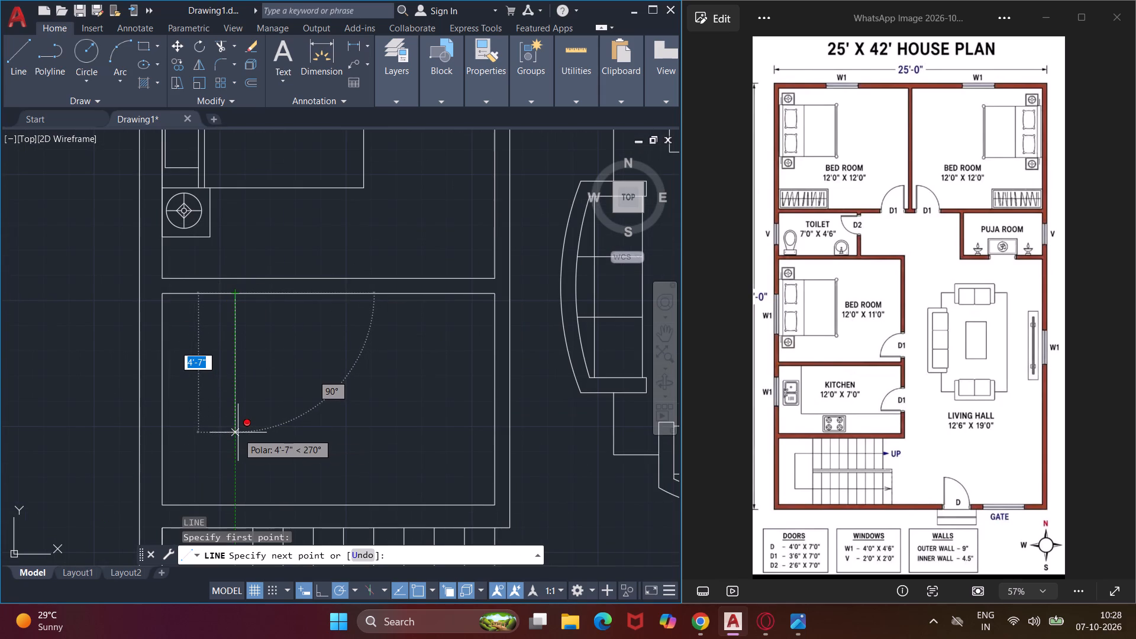
click(238, 434)
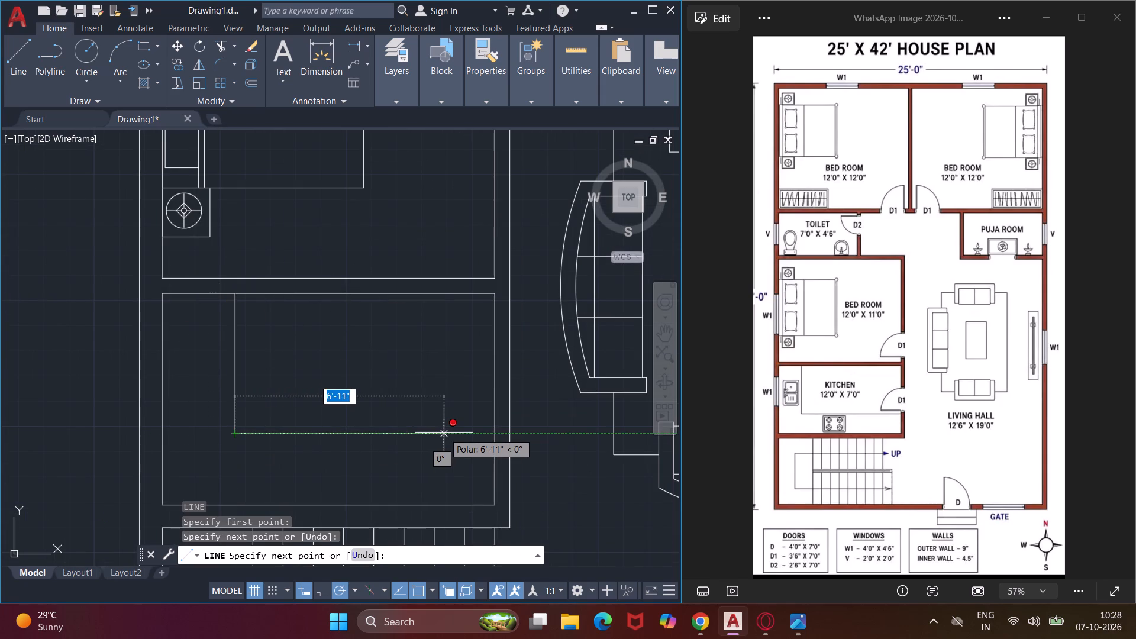
click(492, 434)
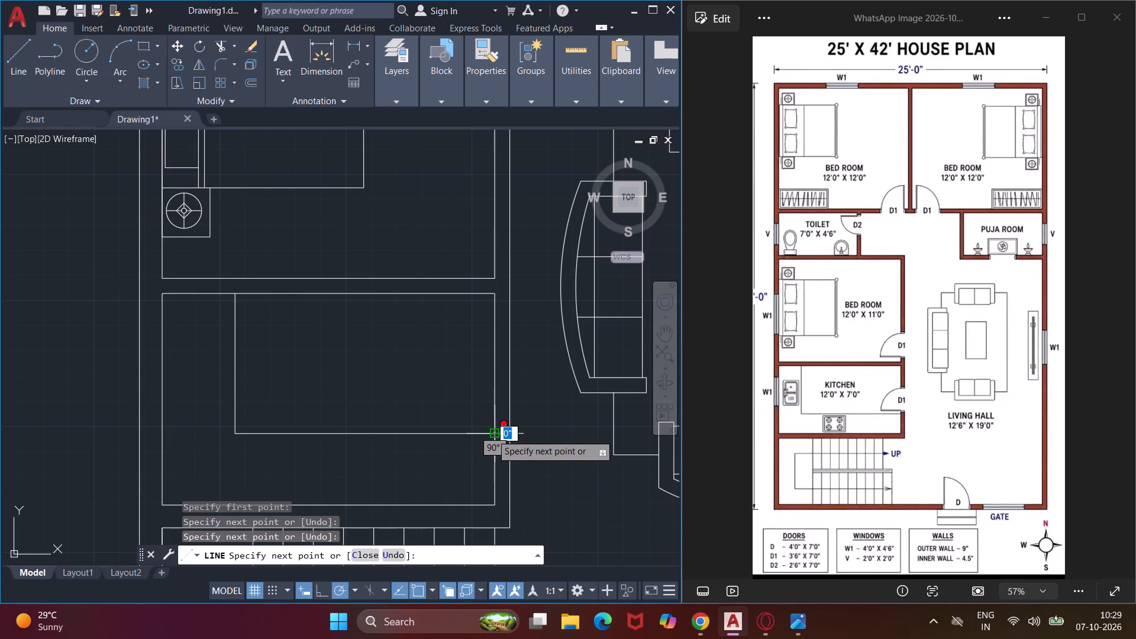
key(Escape)
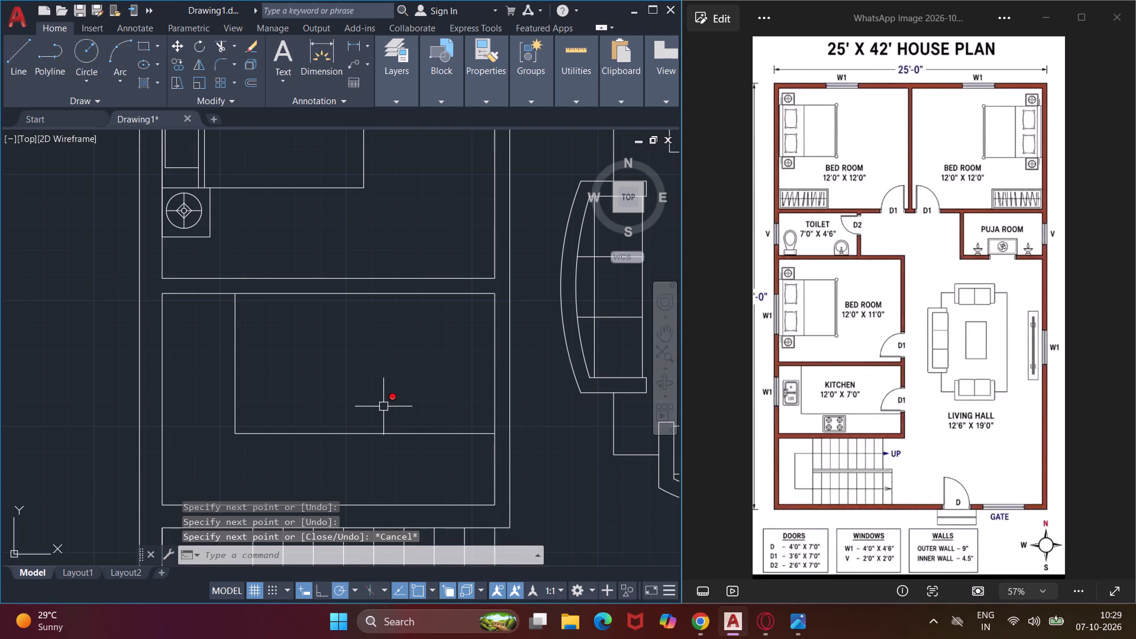
Erase the spare bed with its side tables left outside the house plan.
middle_drag(382, 407, 375, 346)
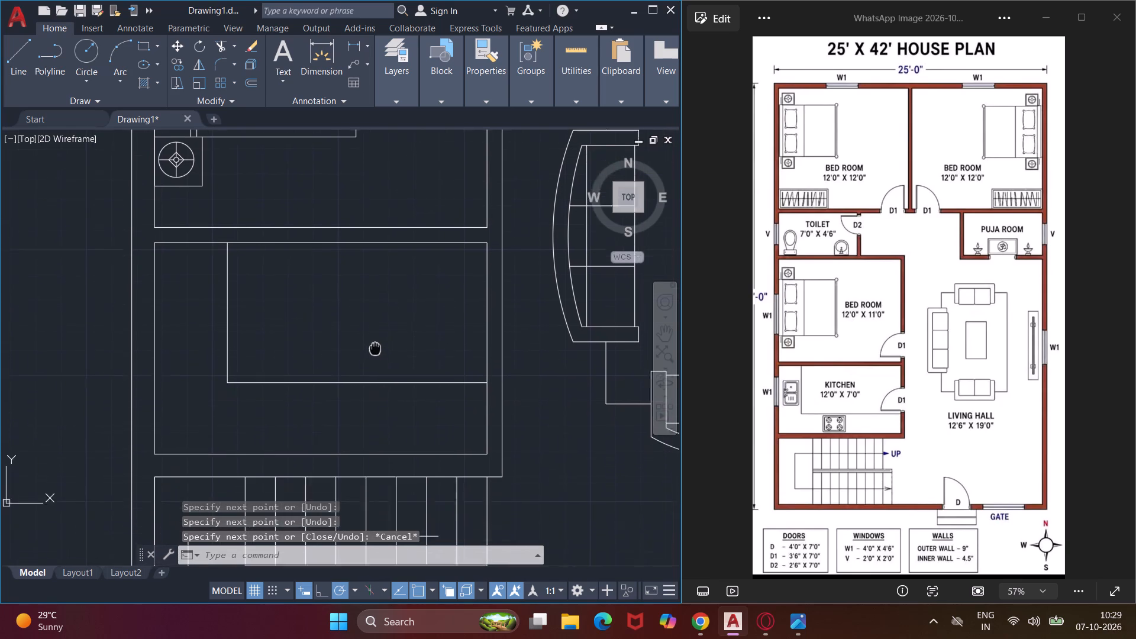
middle_drag(375, 346, 377, 314)
middle_drag(325, 359, 340, 359)
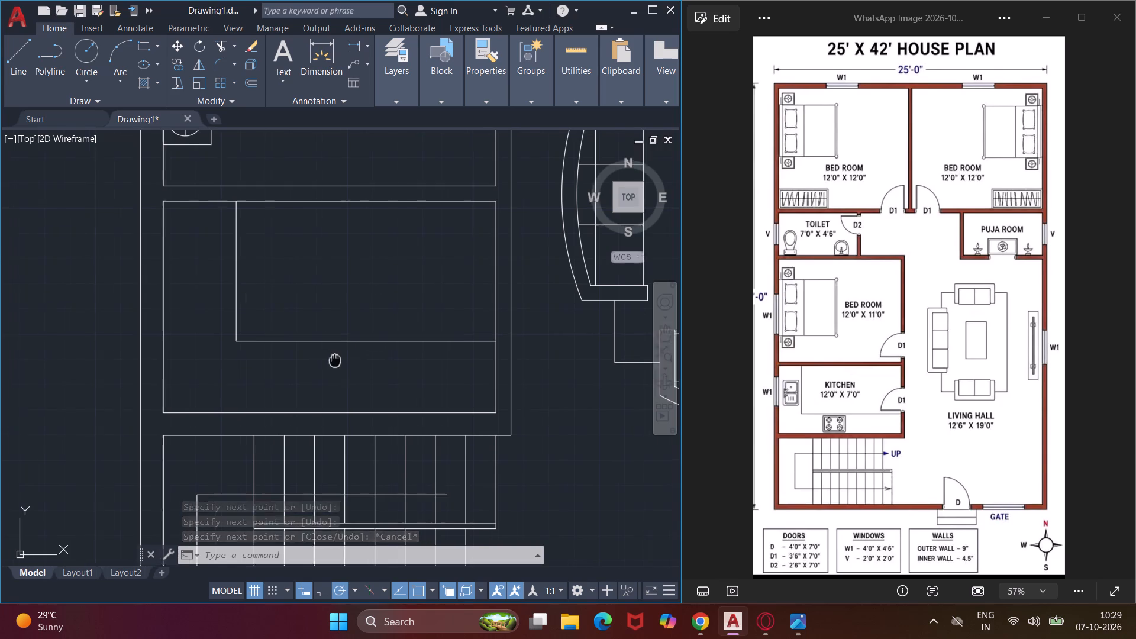
middle_drag(340, 359, 377, 359)
scroll(377, 359, down, 2)
scroll(269, 349, down, 1)
scroll(211, 368, down, 1)
middle_drag(211, 368, 280, 390)
click(266, 300)
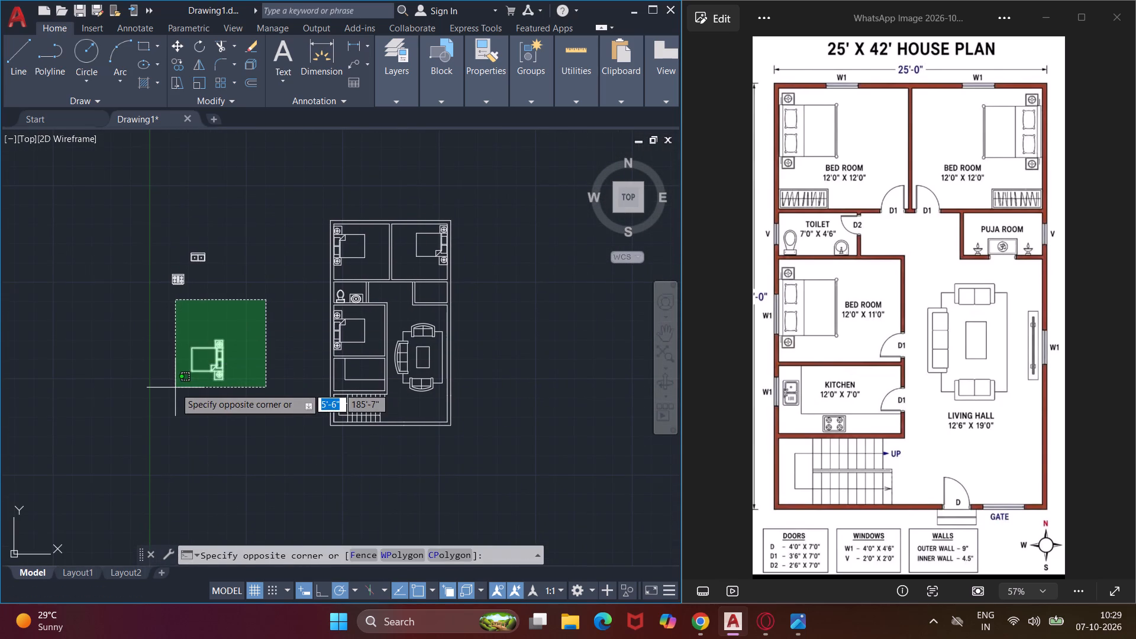
click(175, 388)
key(Delete)
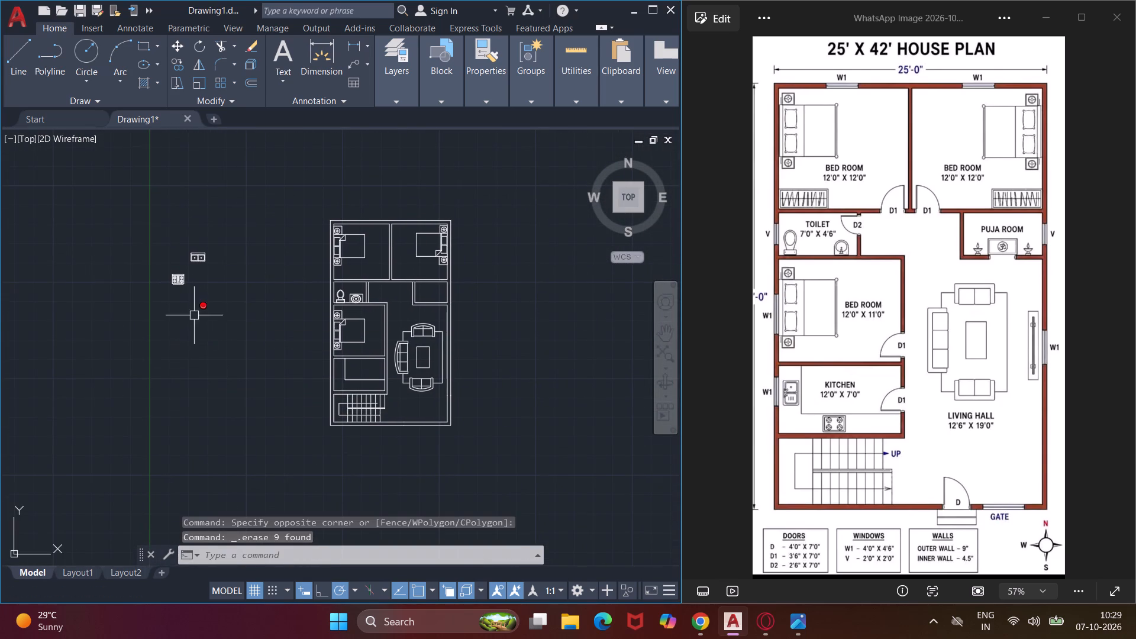
Move the four-burner stove block from outside the plan onto the kitchen's lower counter, near the bottom wall.
scroll(183, 273, up, 4)
middle_drag(222, 274, 220, 300)
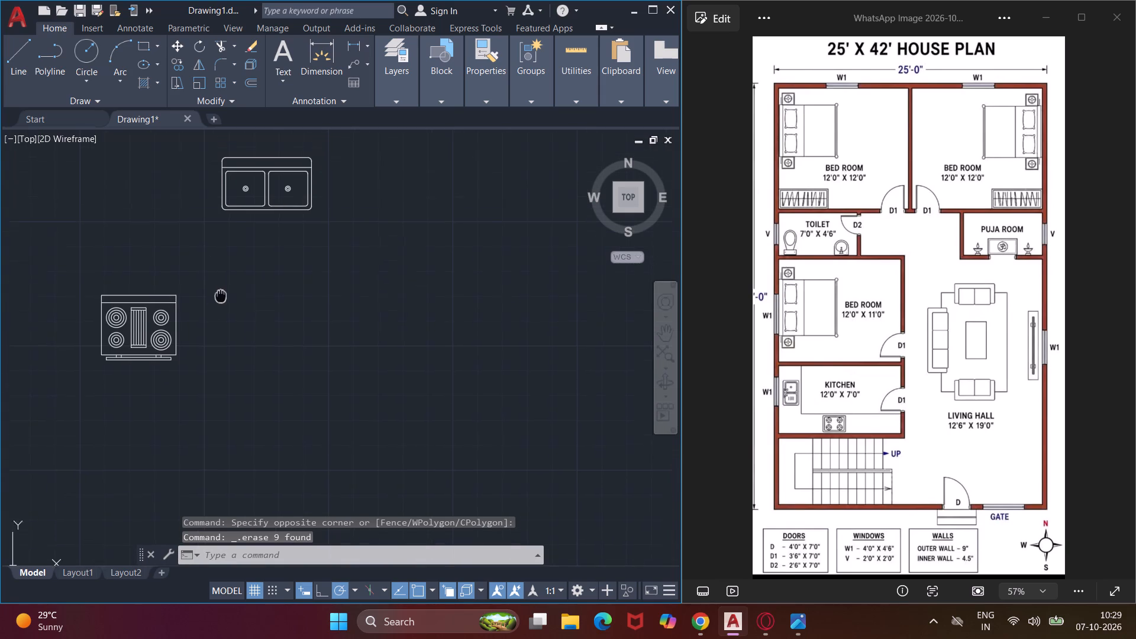
middle_drag(220, 300, 218, 321)
click(215, 293)
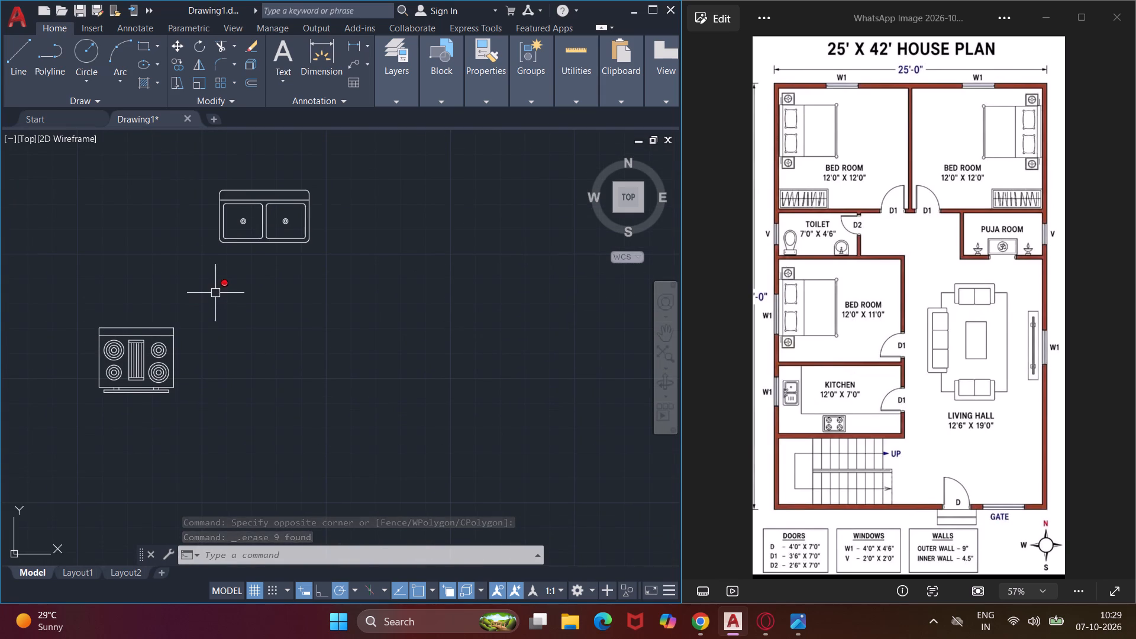
click(56, 415)
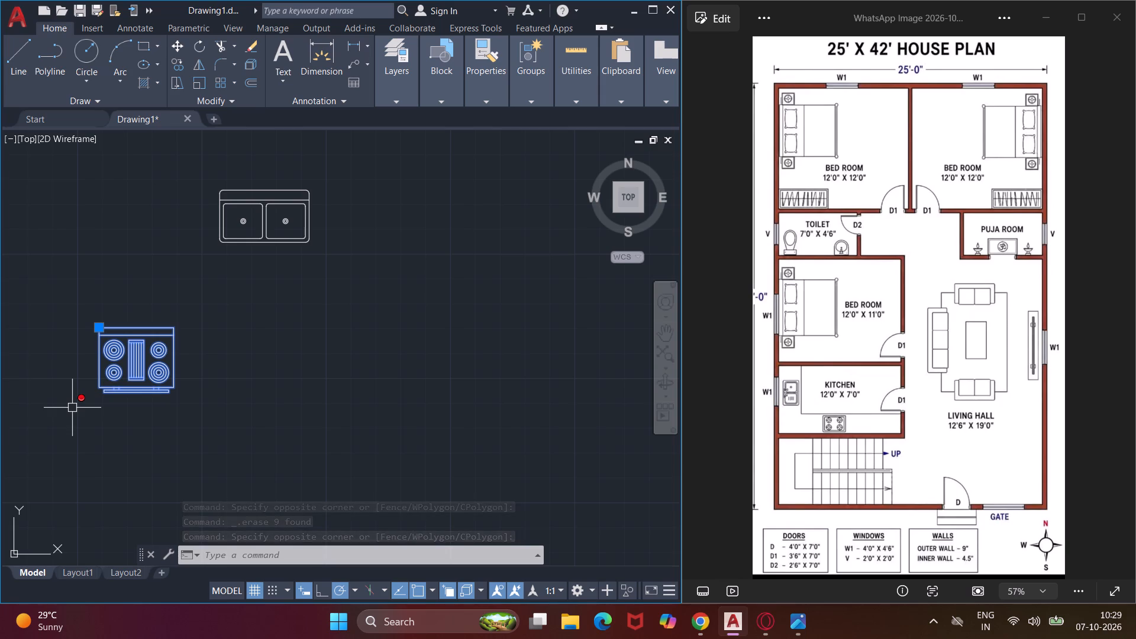
text(m)
key(space)
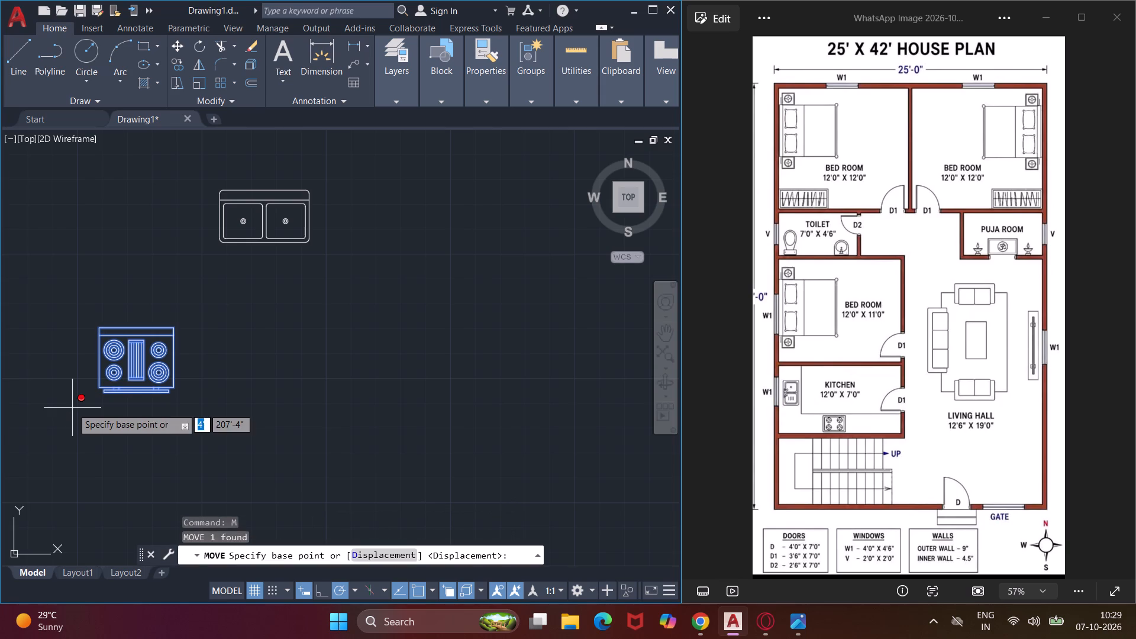
scroll(172, 397, up, 2)
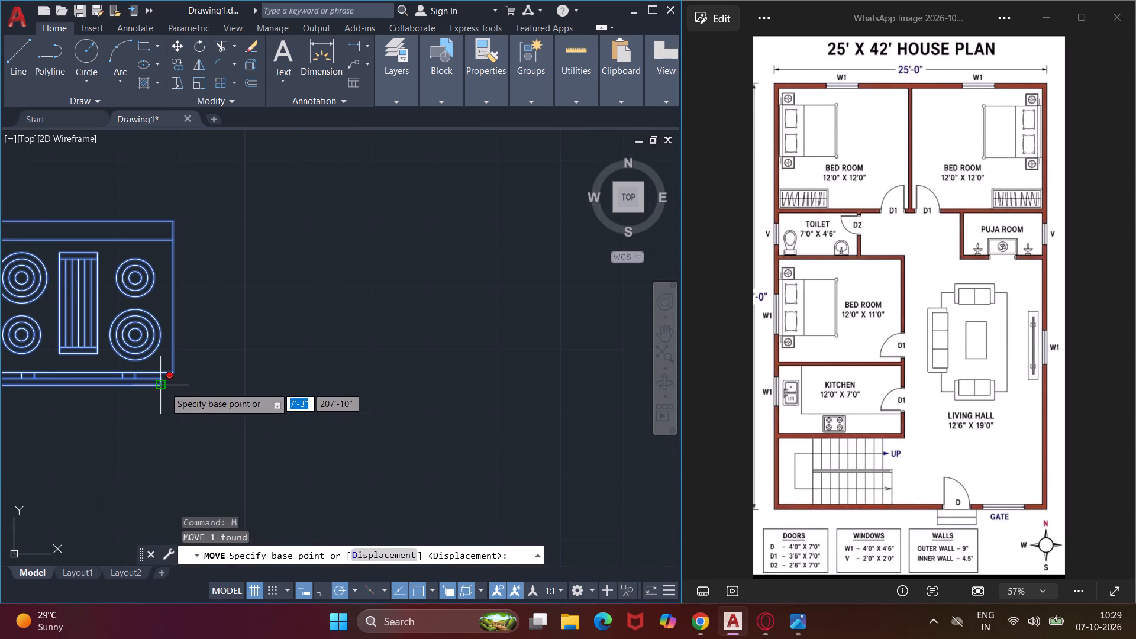
click(164, 385)
scroll(164, 385, down, 7)
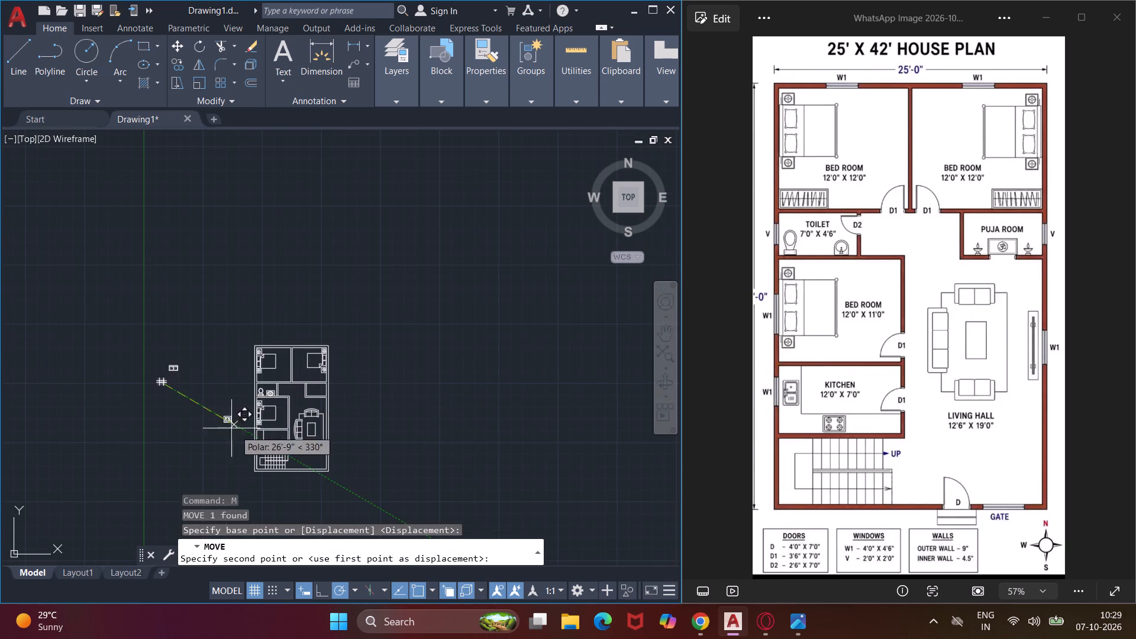
scroll(275, 454, up, 7)
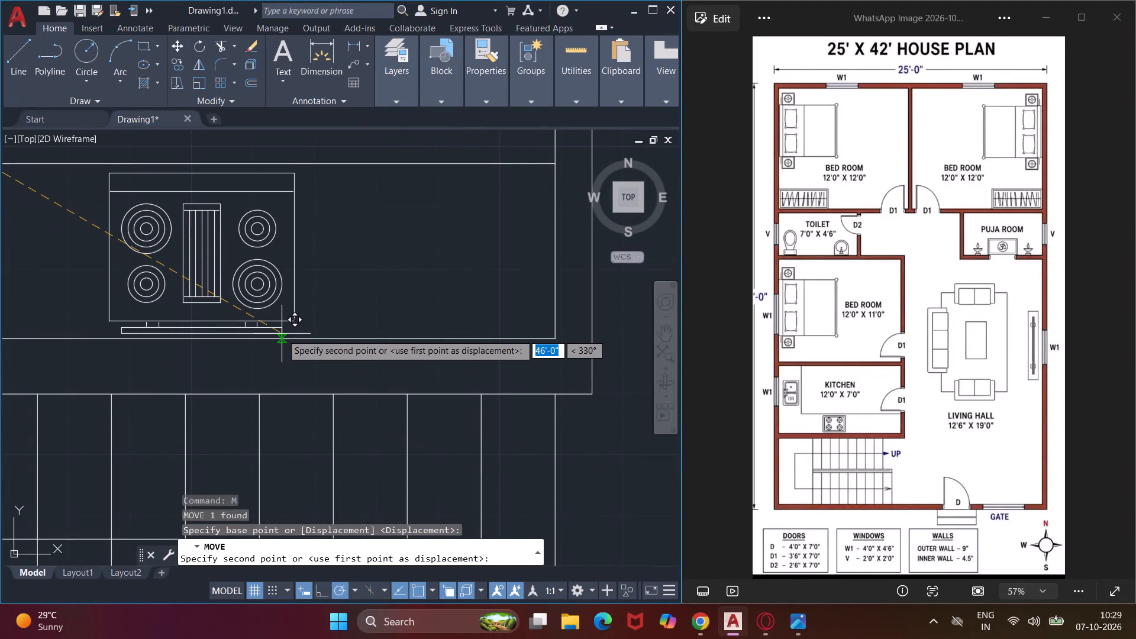
click(282, 334)
Rotate the double-bowl sink block a quarter turn counterclockwise about its lower-left corner.
middle_drag(282, 334, 594, 373)
scroll(573, 370, down, 4)
scroll(389, 311, down, 3)
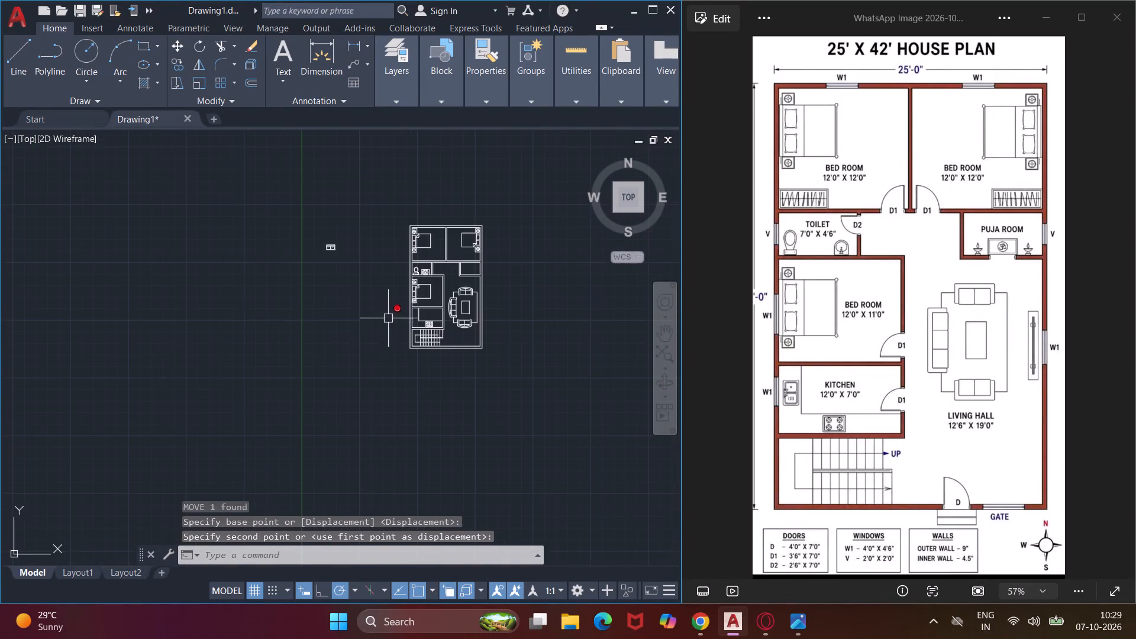
middle_drag(337, 314, 343, 355)
click(369, 270)
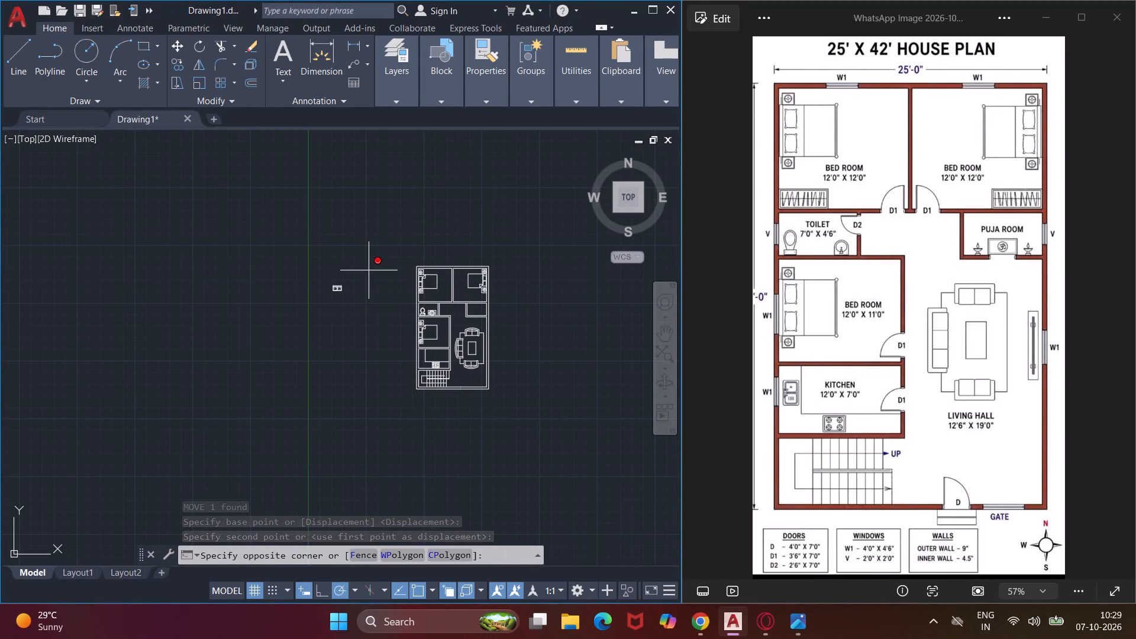
click(308, 312)
scroll(308, 312, up, 5)
middle_drag(420, 263, 304, 448)
text(ro)
key(space)
click(424, 267)
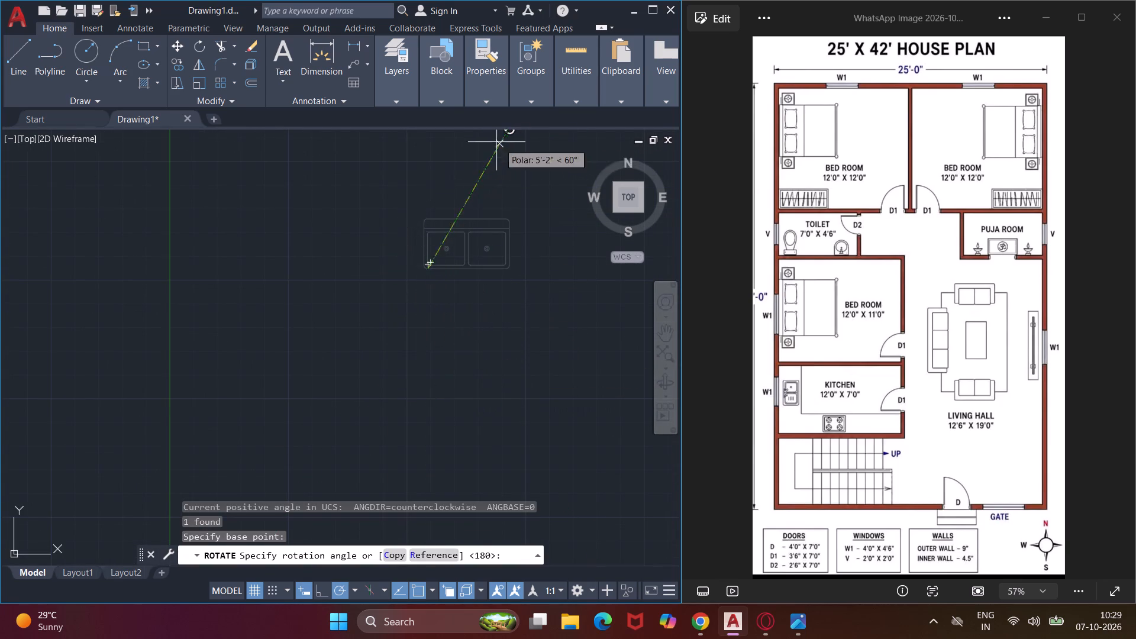
click(429, 175)
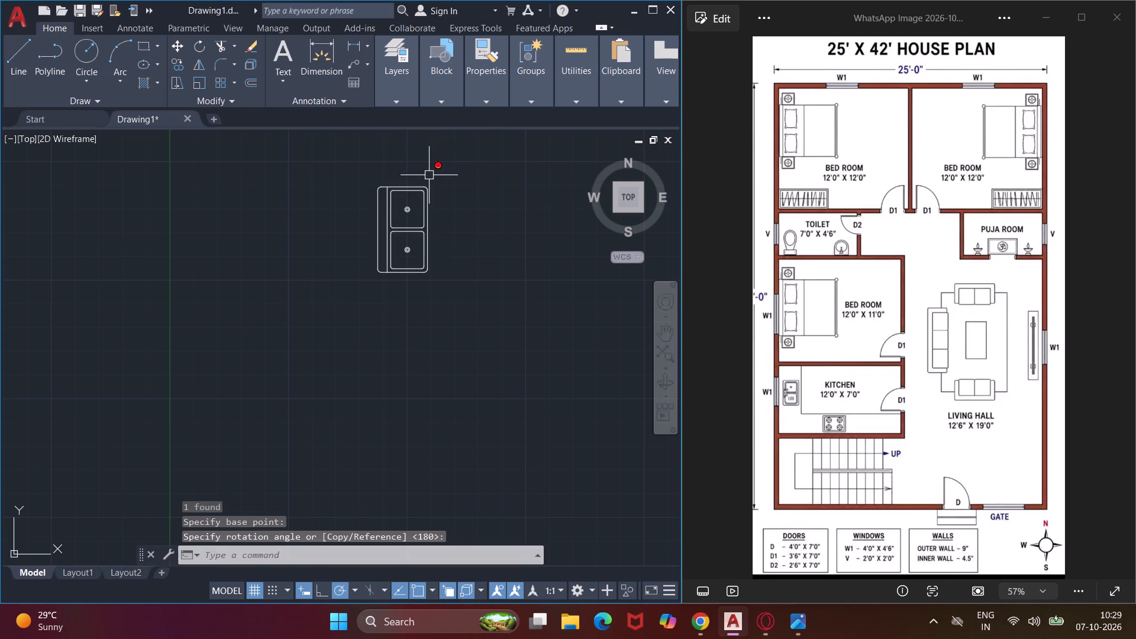
key(Escape)
Move the rotated double-bowl sink by its lower-left corner onto the kitchen's left counter, beside the outer wall.
click(470, 147)
click(354, 295)
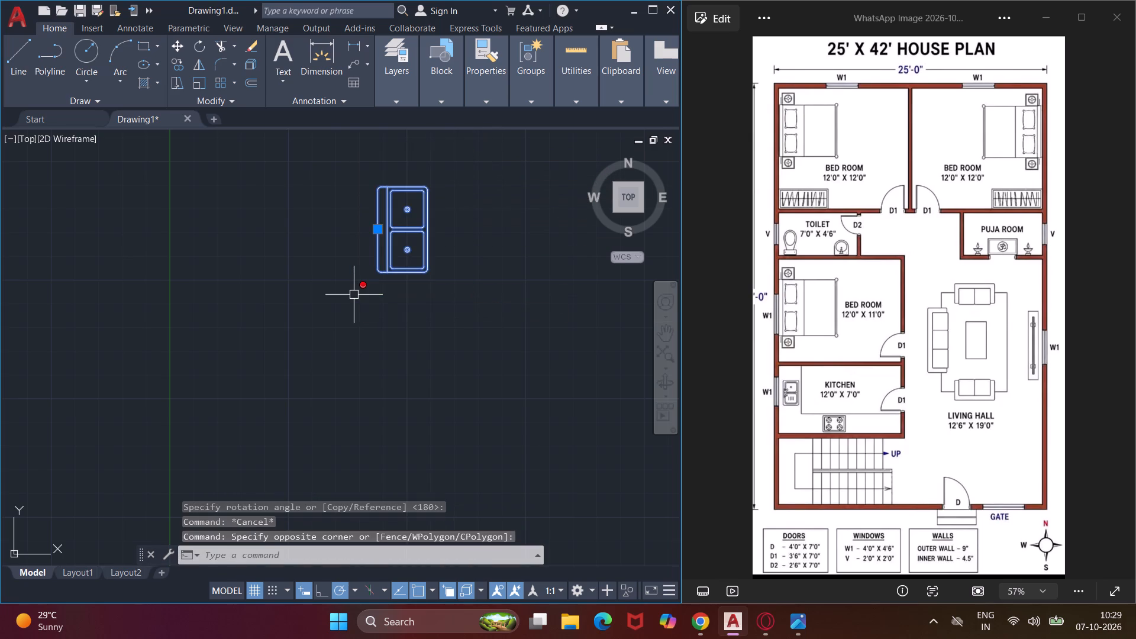
text(m)
key(space)
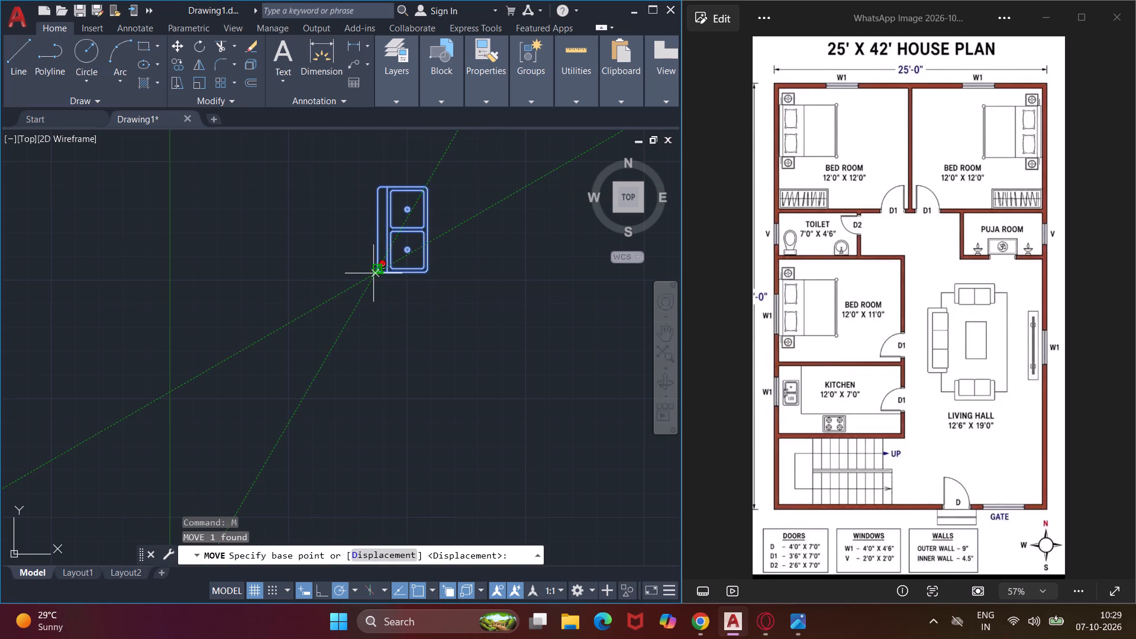
click(376, 271)
scroll(369, 270, down, 4)
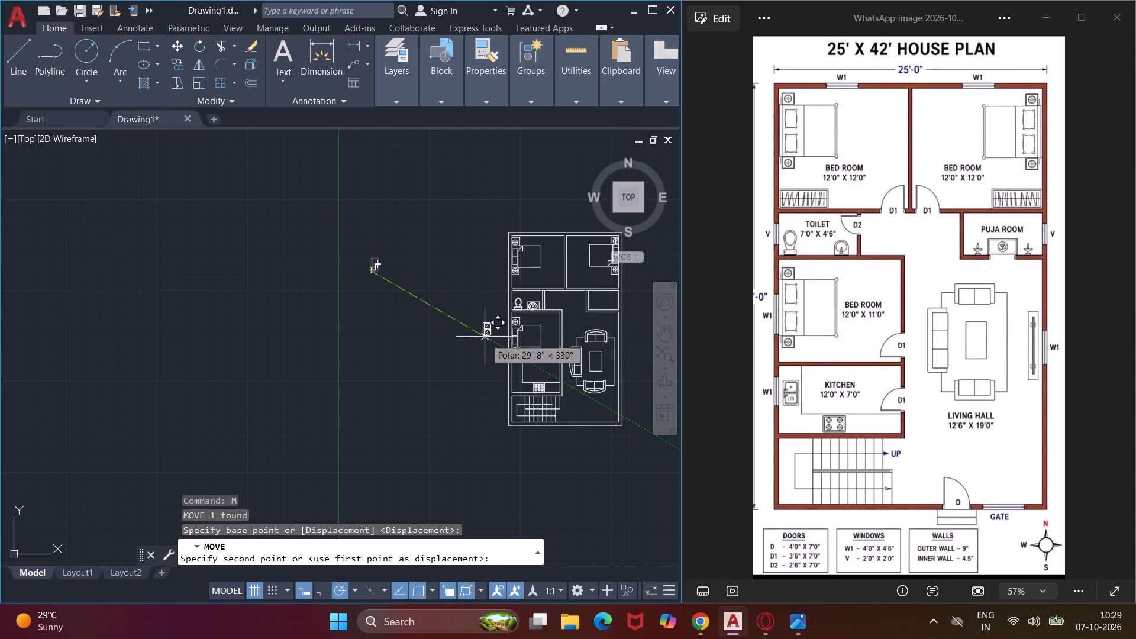
scroll(506, 379, up, 5)
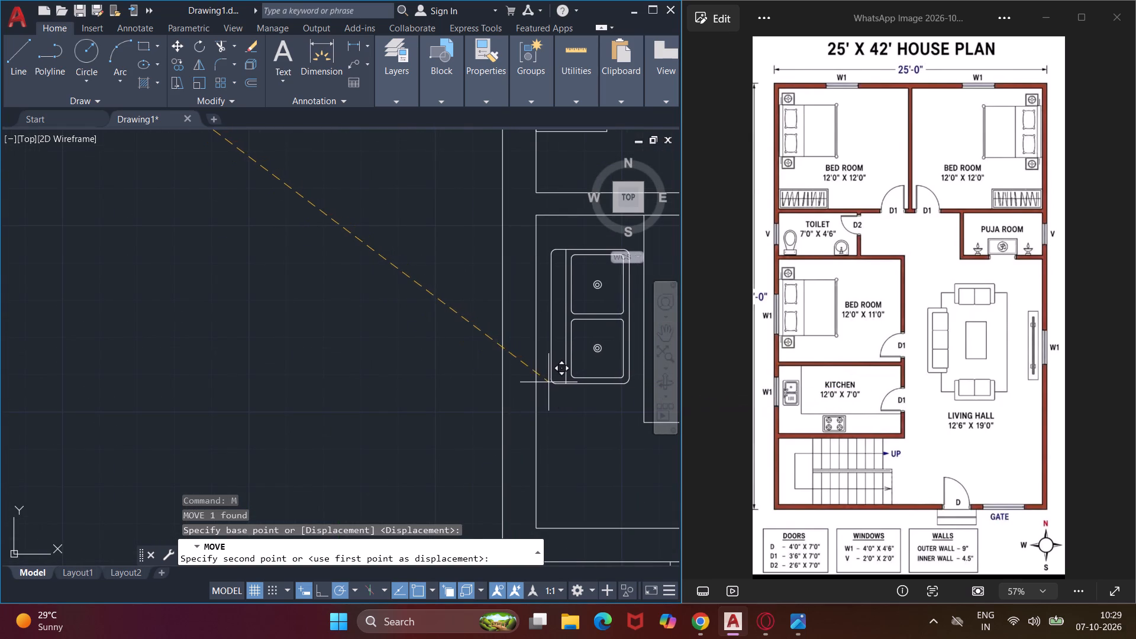
click(548, 382)
Draw a wardrobe rectangle about 5'-3" by 1'-2" in the upper-left bedroom, just above its bottom wall.
scroll(401, 362, down, 2)
middle_drag(401, 362, 317, 304)
scroll(311, 301, down, 3)
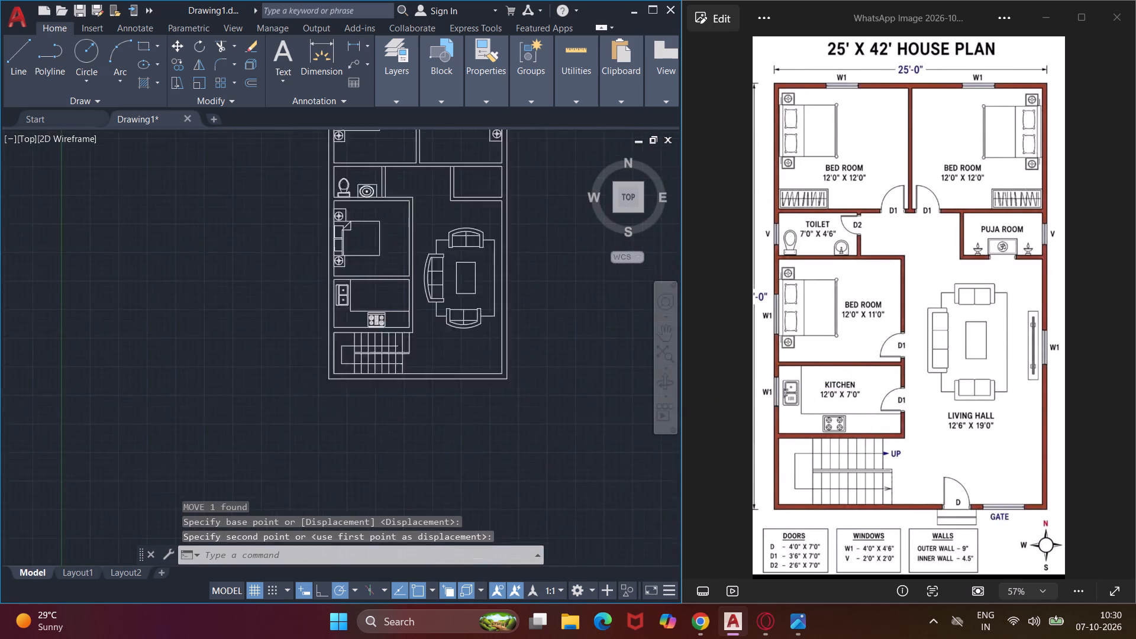
middle_drag(447, 356, 412, 435)
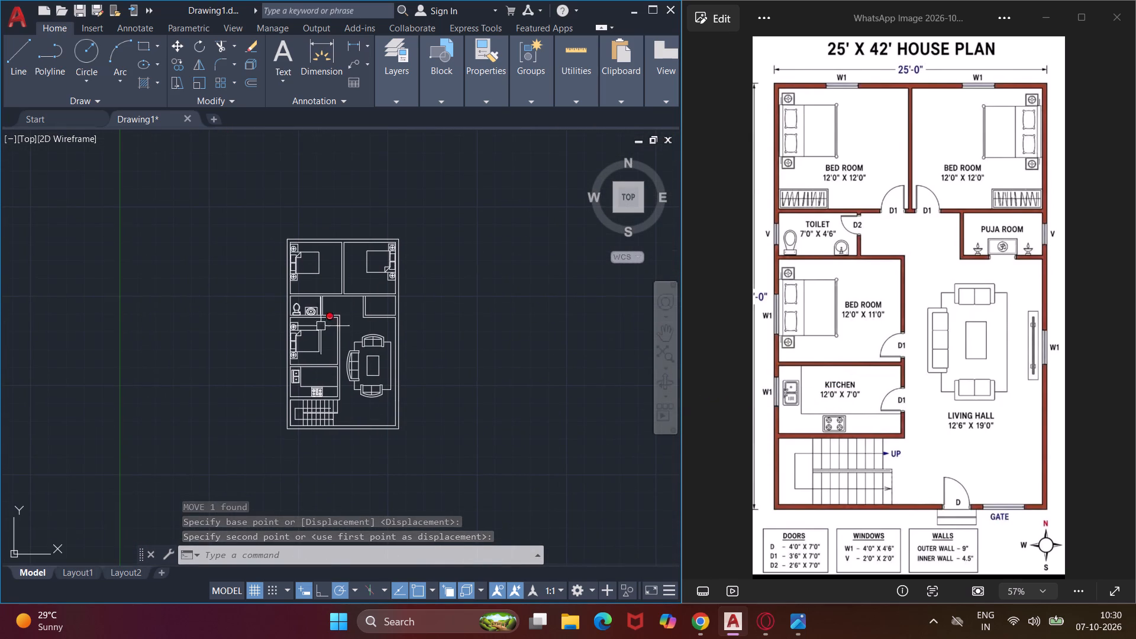
scroll(293, 283, up, 2)
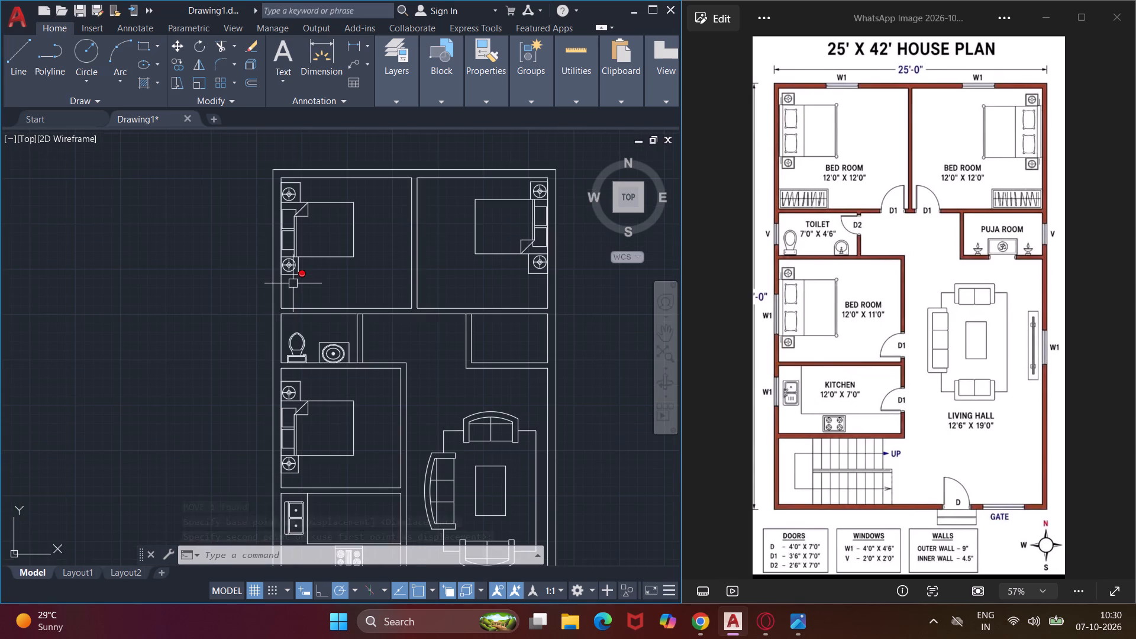
middle_drag(310, 291, 360, 330)
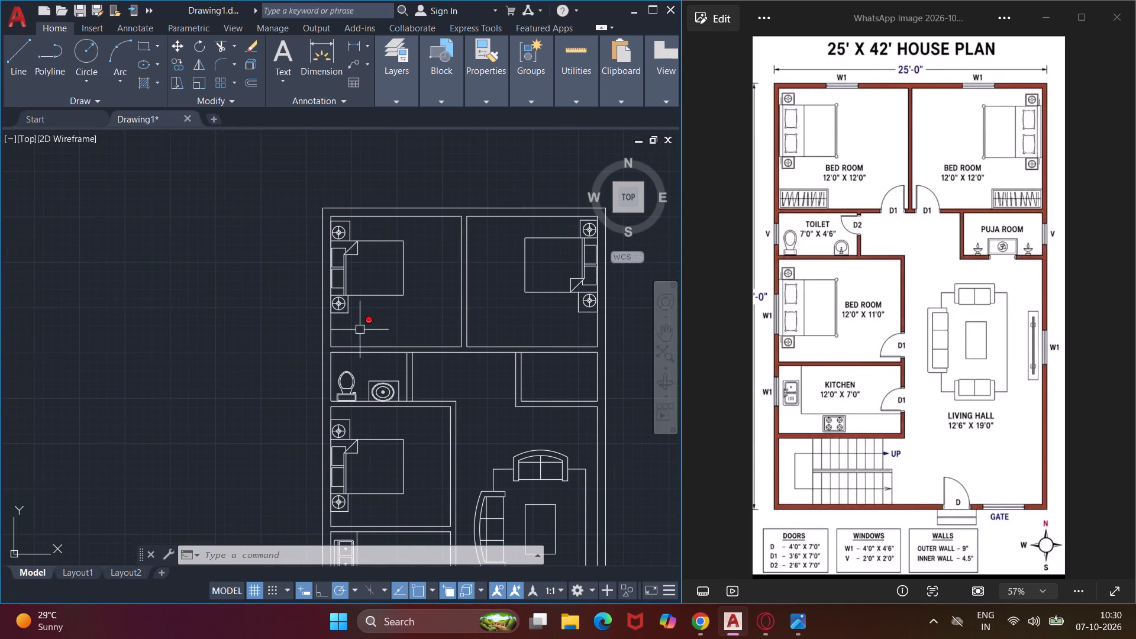
scroll(352, 330, up, 3)
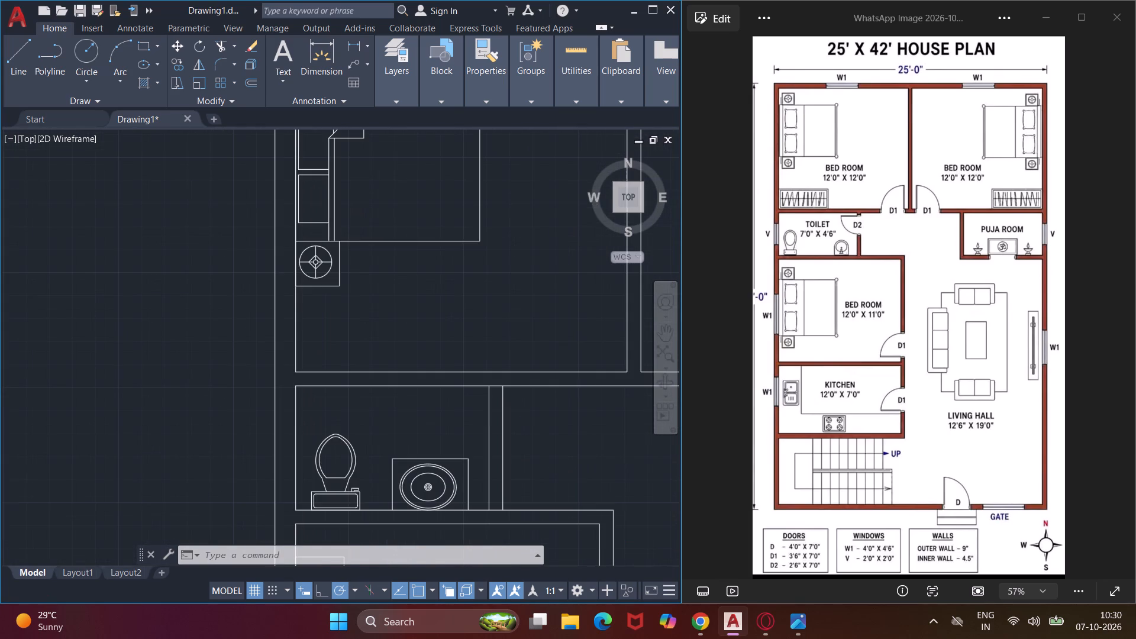
text(rec)
key(space)
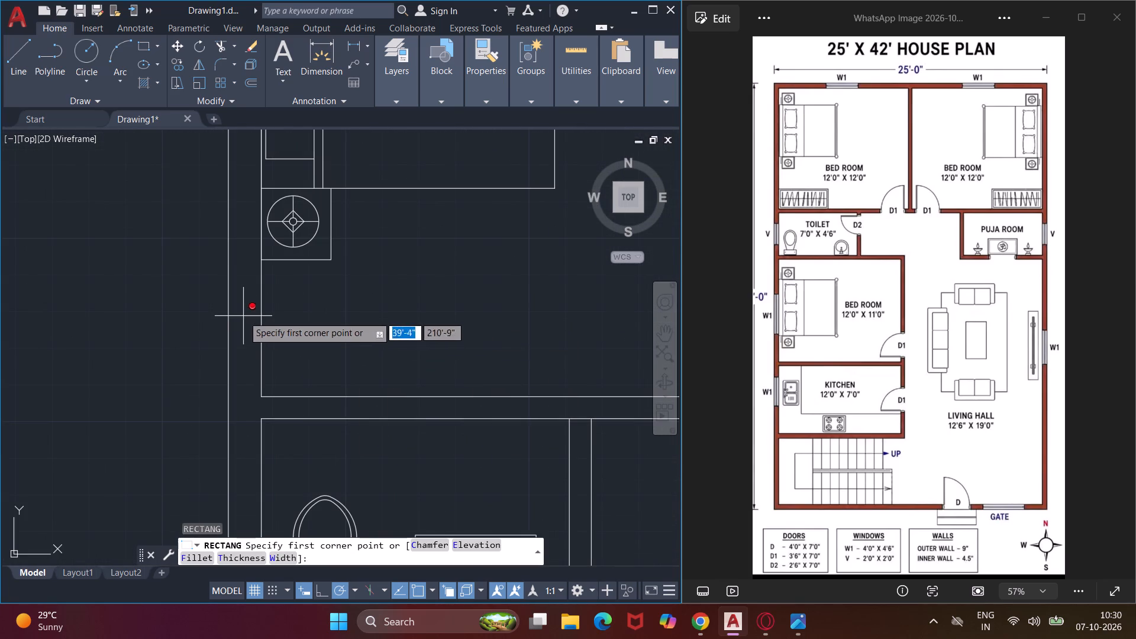
click(275, 334)
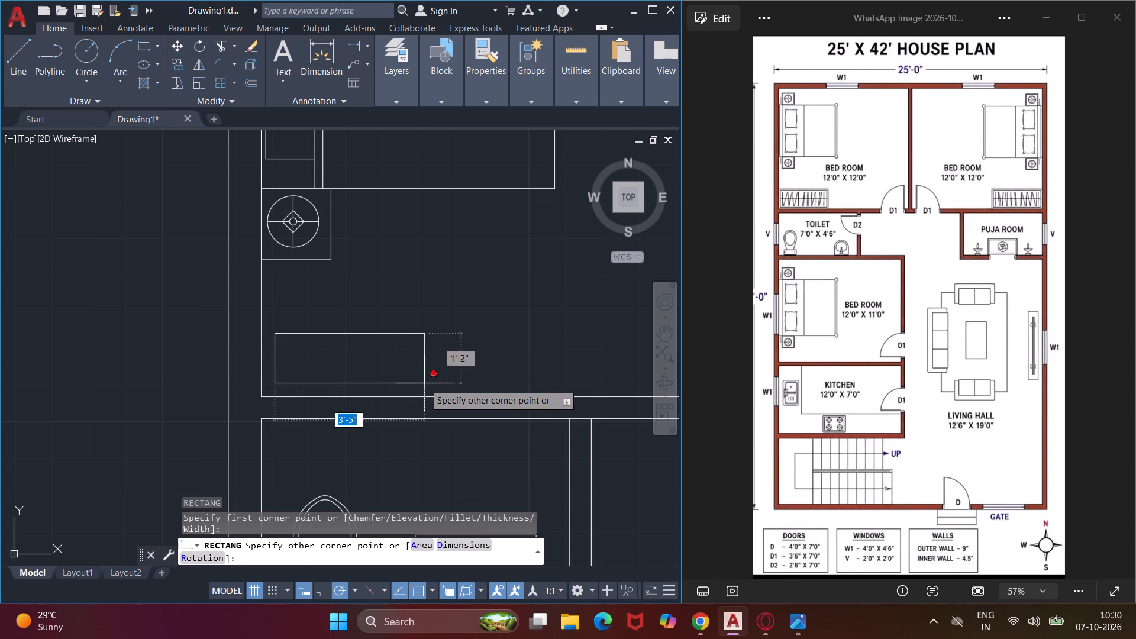
middle_drag(424, 383, 350, 338)
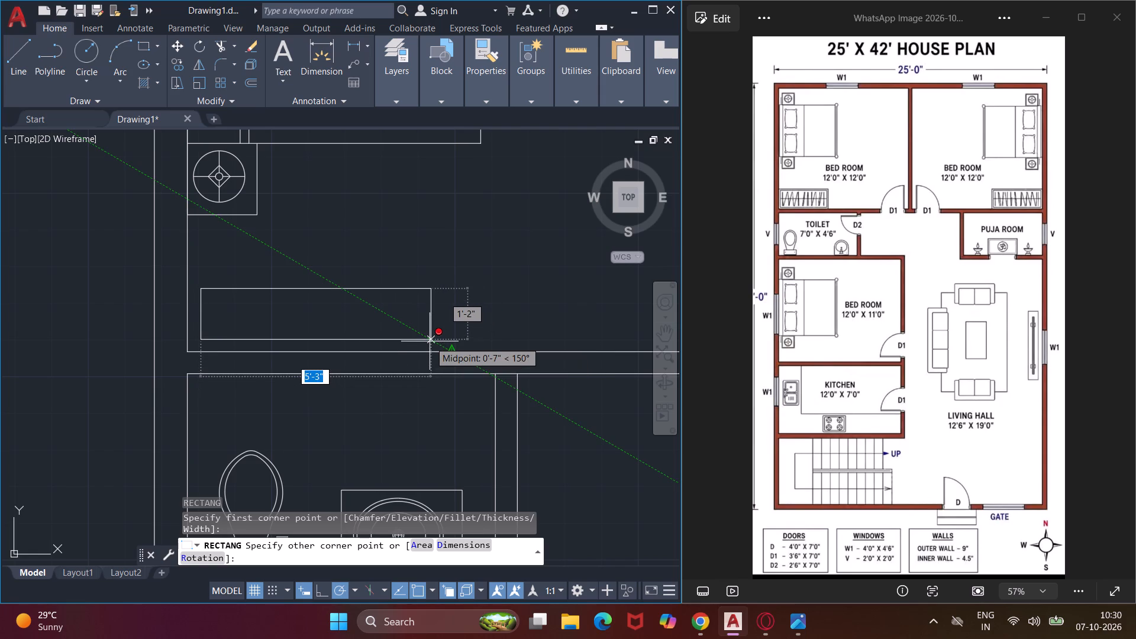
click(427, 341)
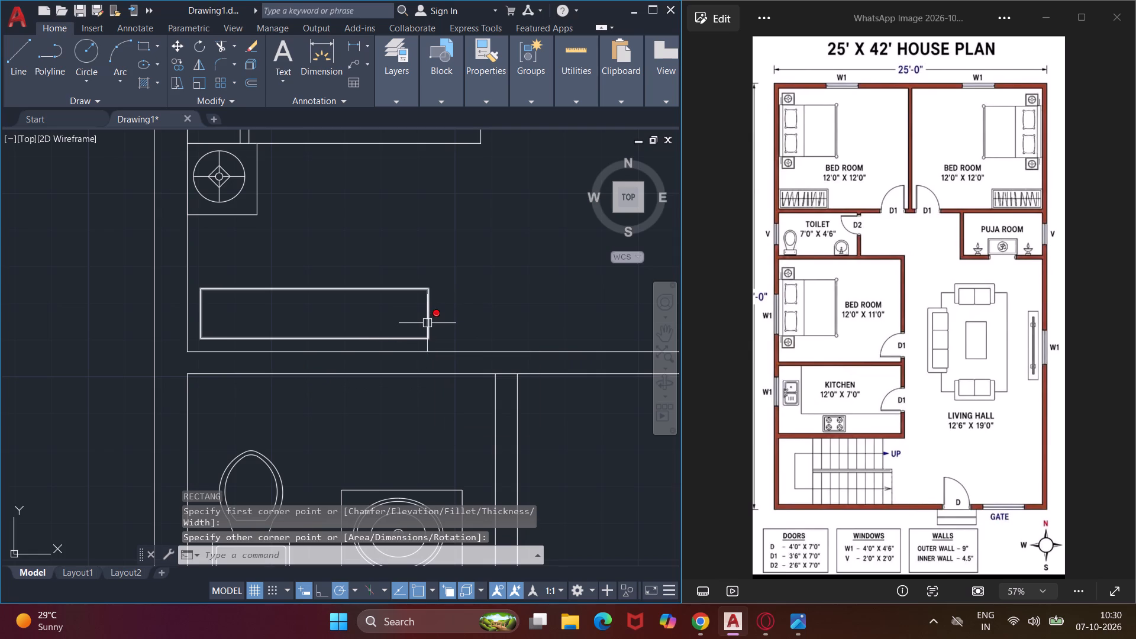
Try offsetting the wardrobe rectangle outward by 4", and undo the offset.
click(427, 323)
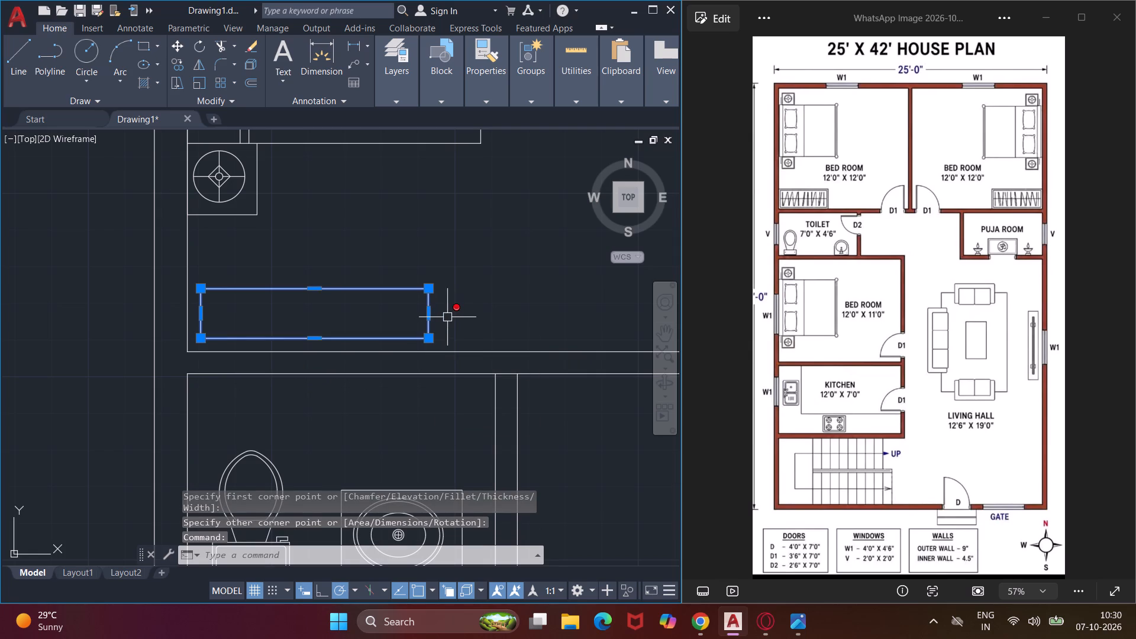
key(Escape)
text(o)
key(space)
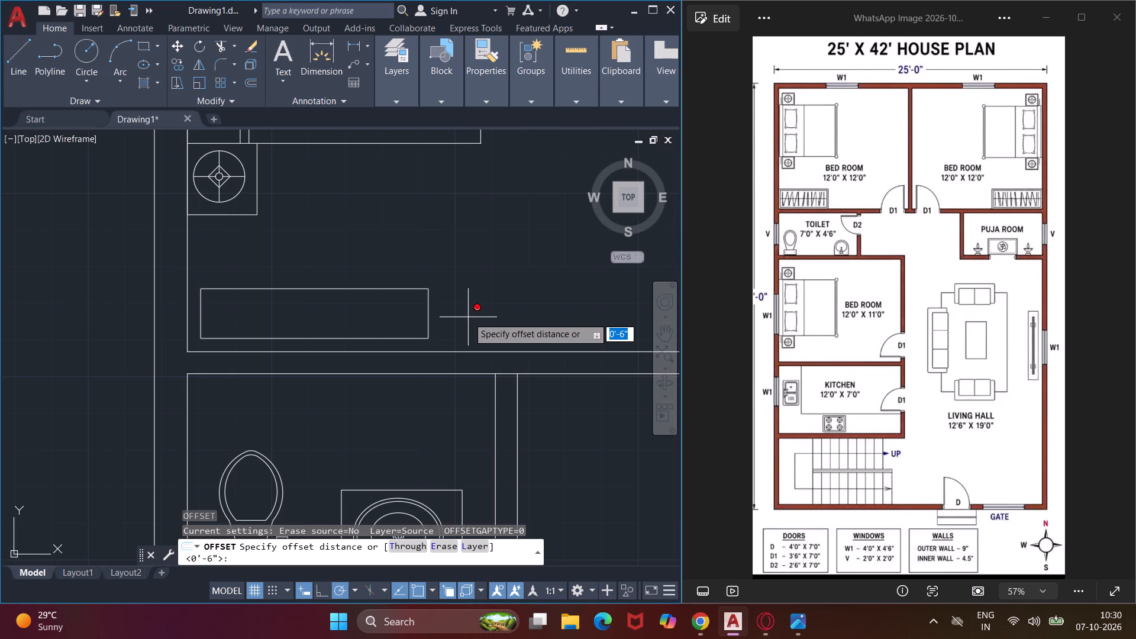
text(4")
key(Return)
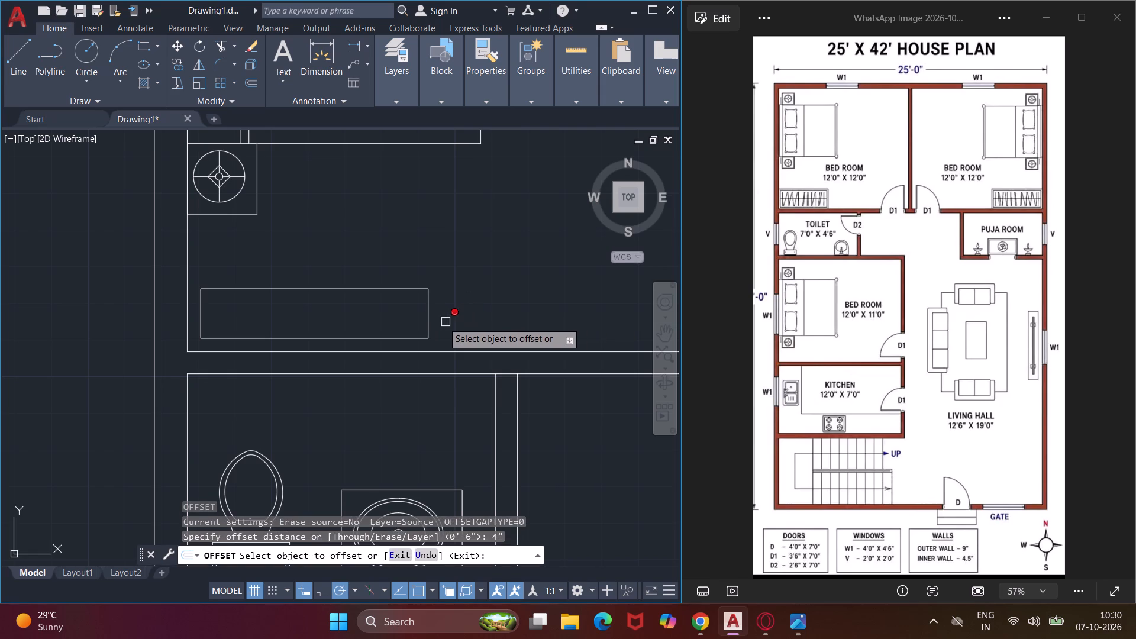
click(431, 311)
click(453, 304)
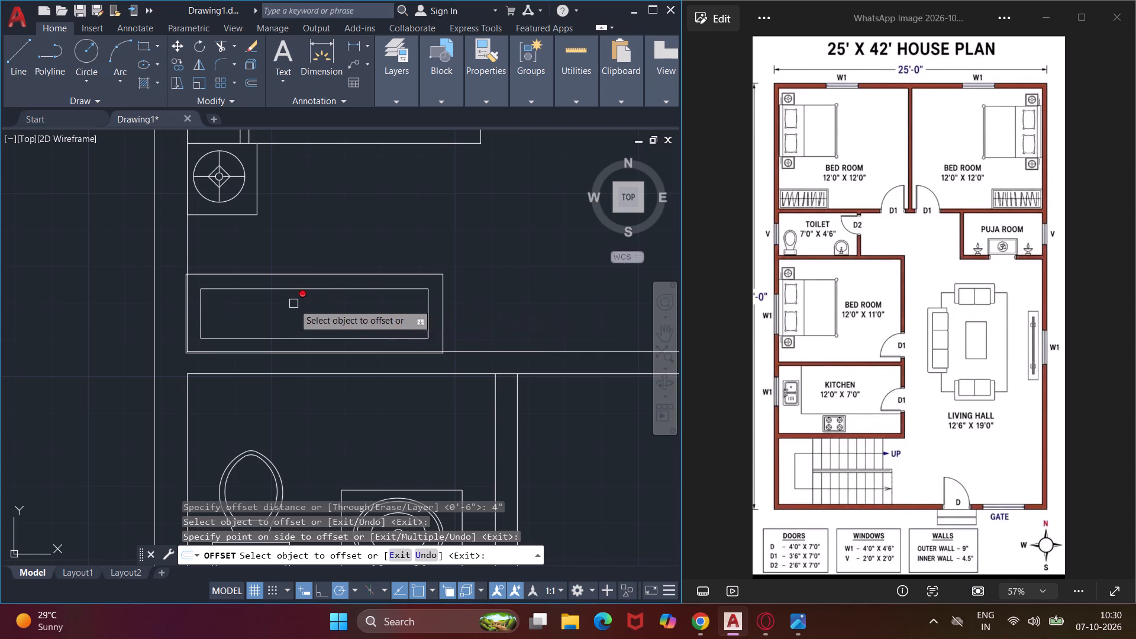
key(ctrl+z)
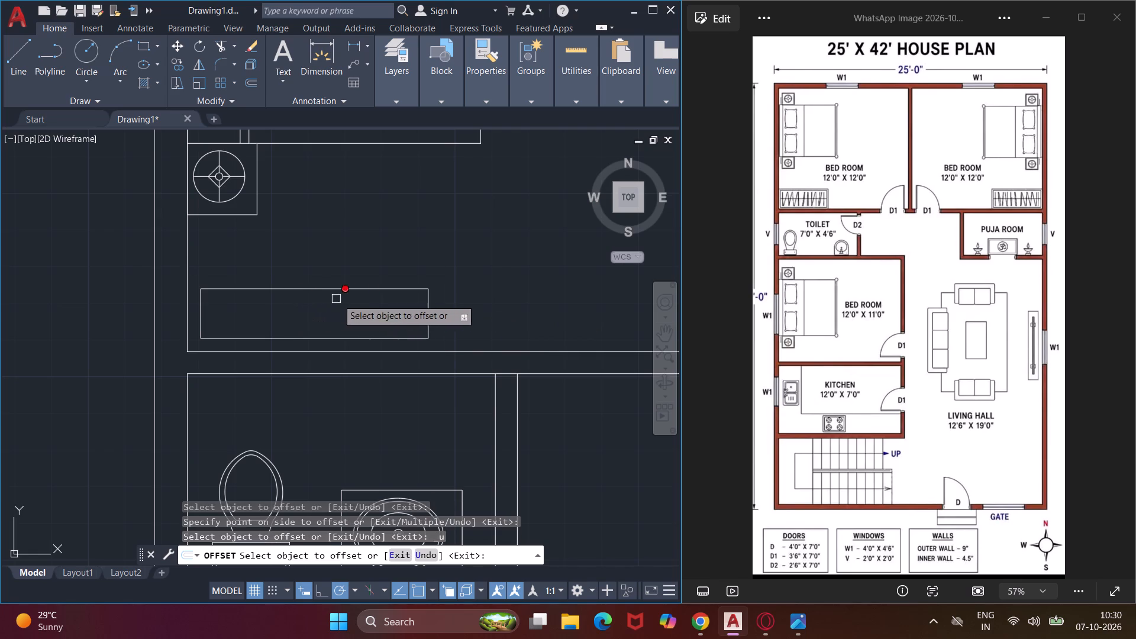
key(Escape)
Offset the wardrobe rectangle outward by 3" to form its outer frame.
text(o)
key(space)
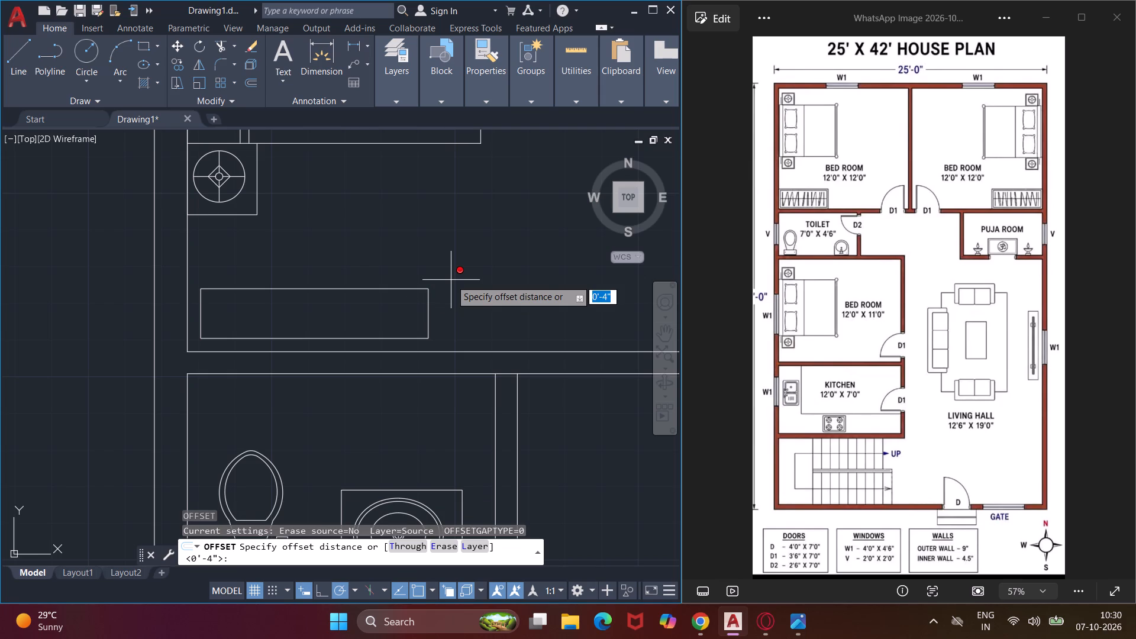
key(2)
key(BackSpace)
text(3")
key(Return)
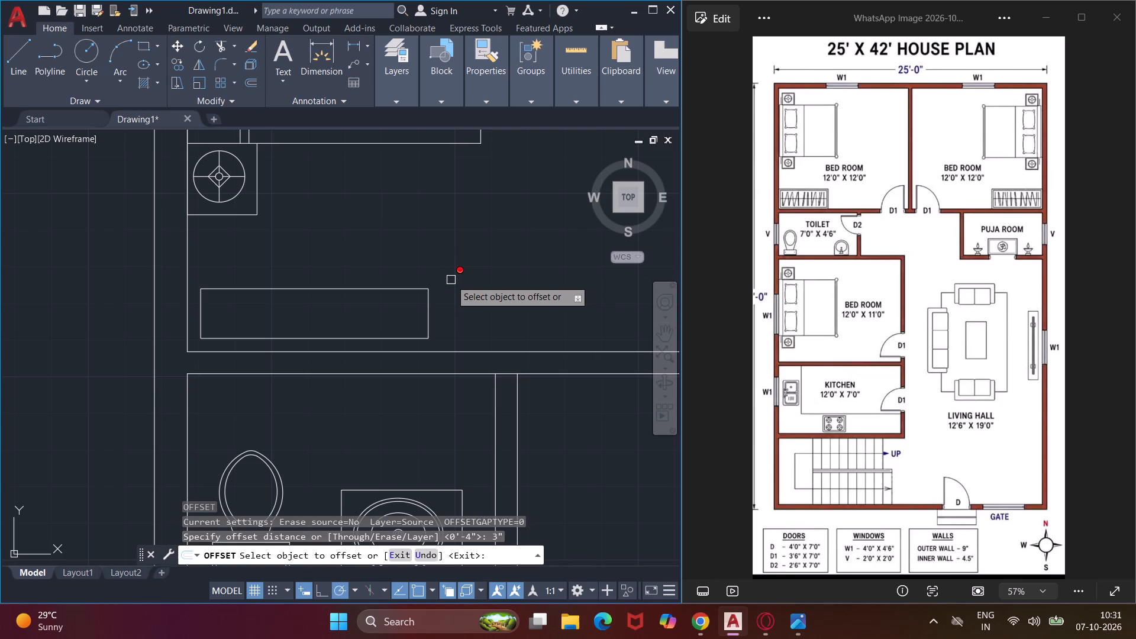
click(430, 315)
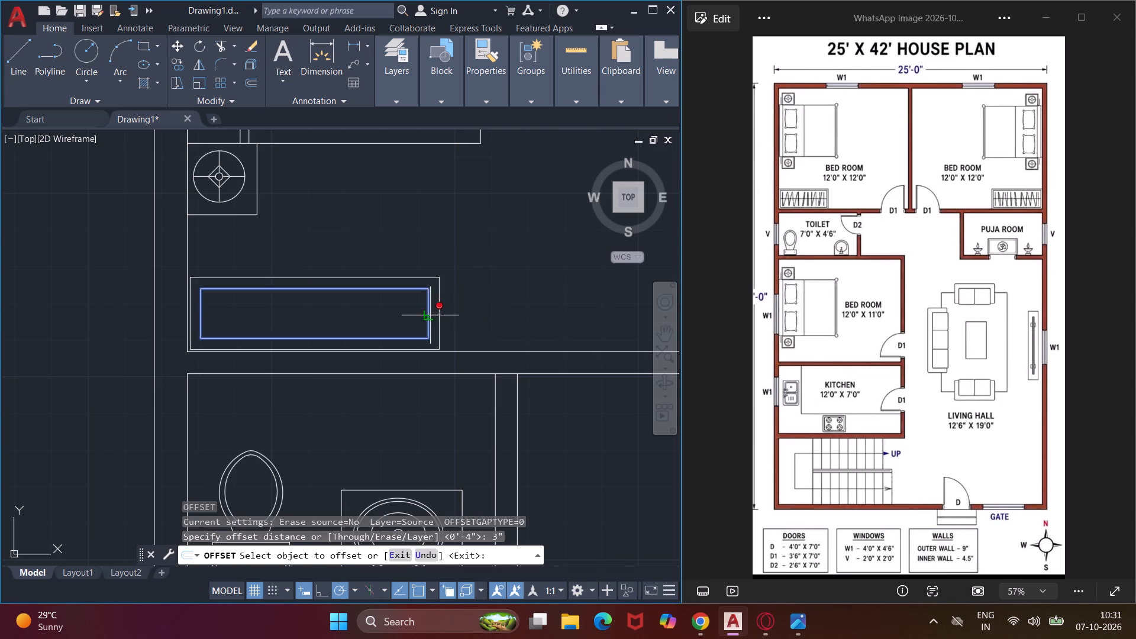
click(467, 314)
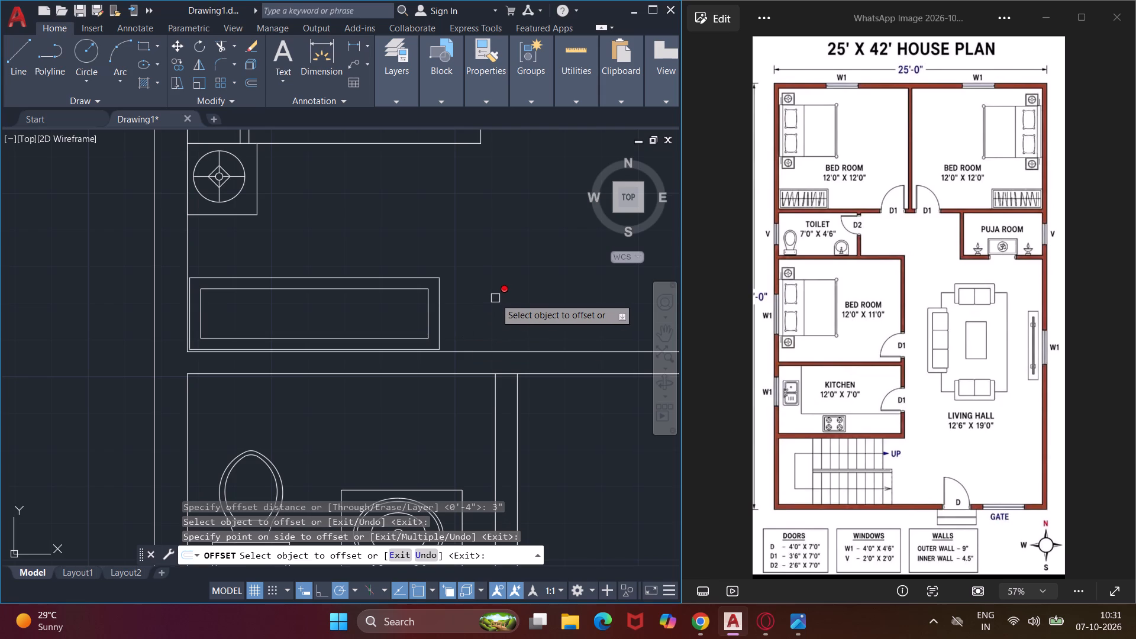
key(Escape)
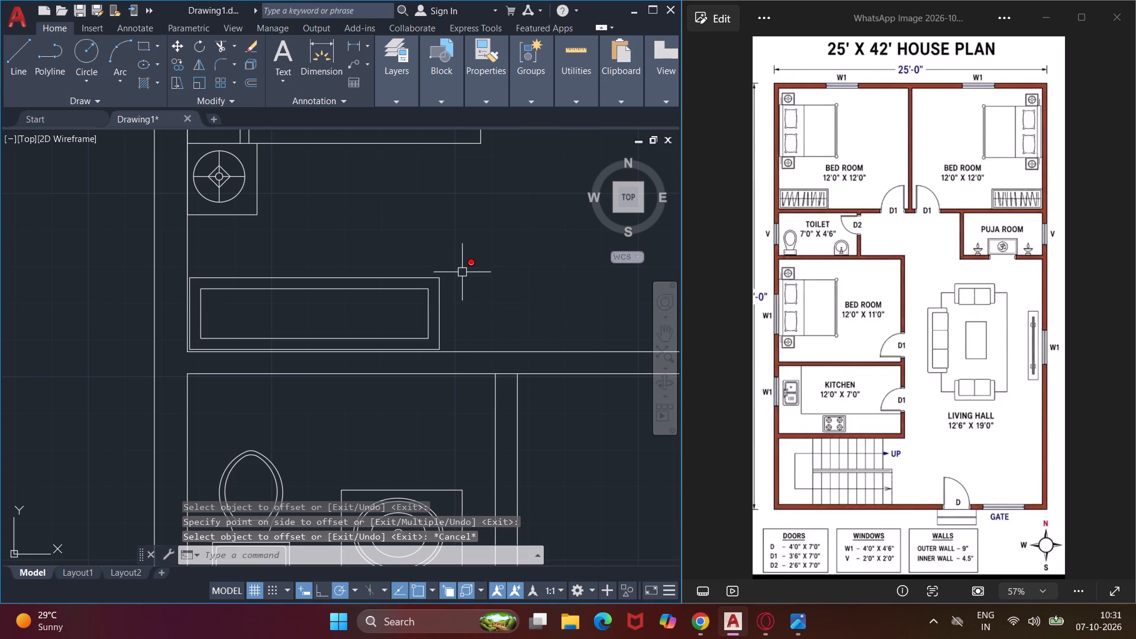
click(441, 288)
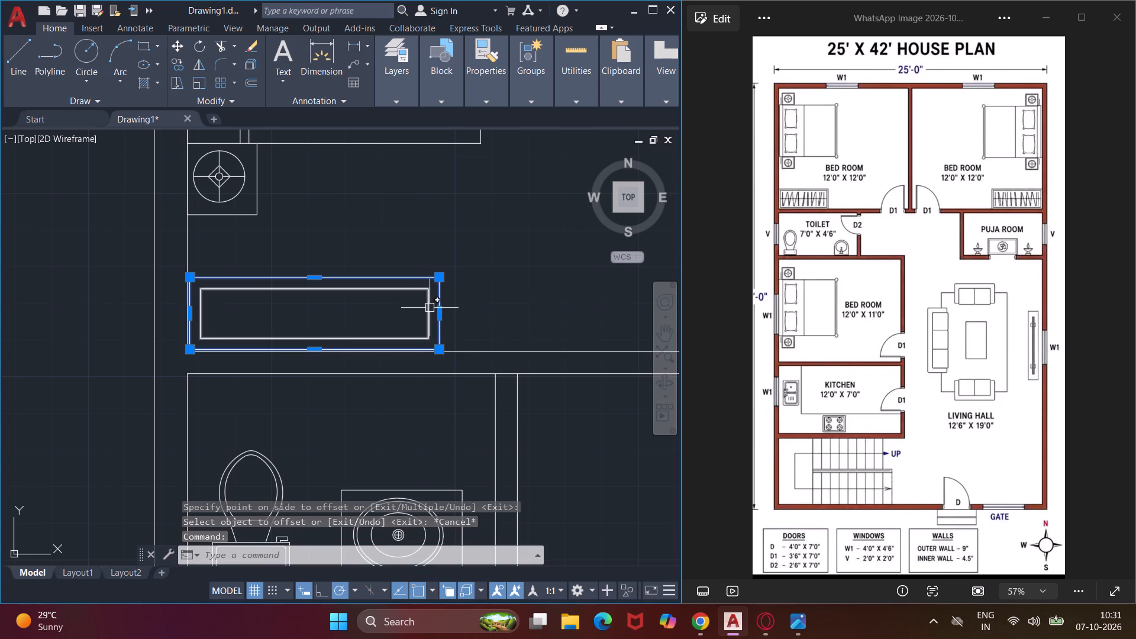
key(Escape)
Draw a nearly horizontal hanging-rail line through the middle of the inner wardrobe rectangle, ending at its right edge.
middle_drag(484, 253, 506, 250)
text(l)
key(space)
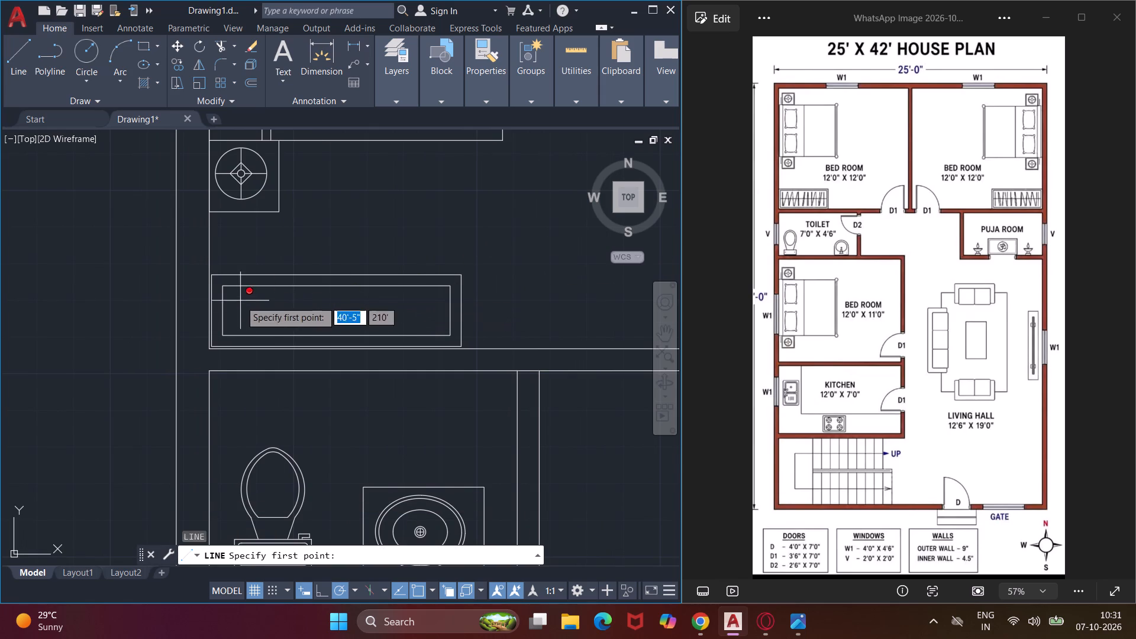
click(231, 312)
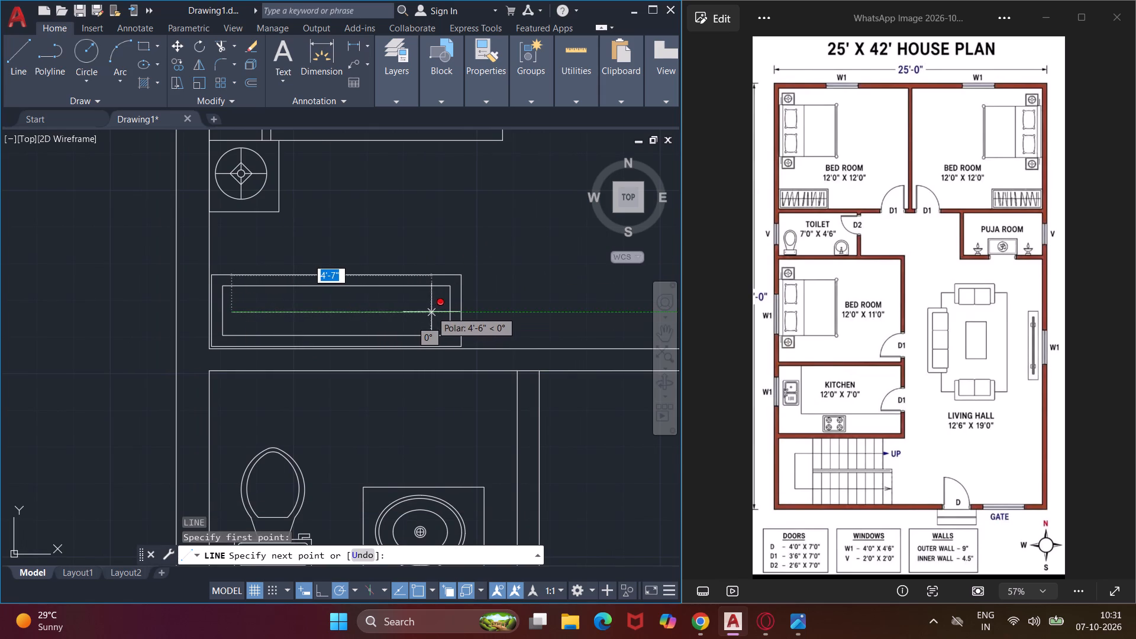
click(446, 311)
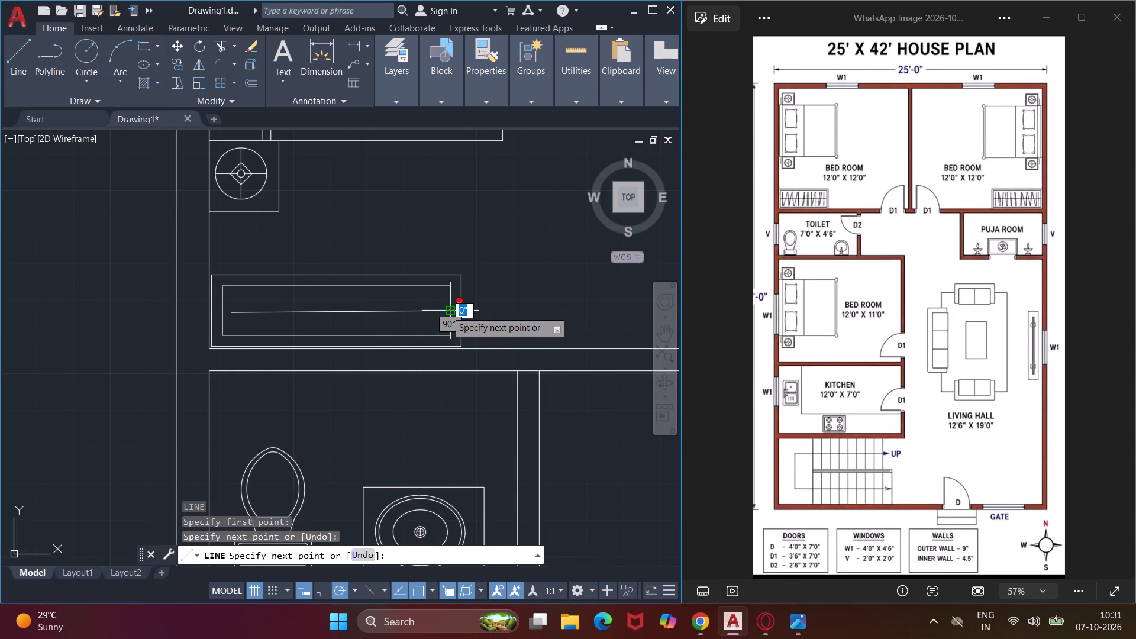
key(Escape)
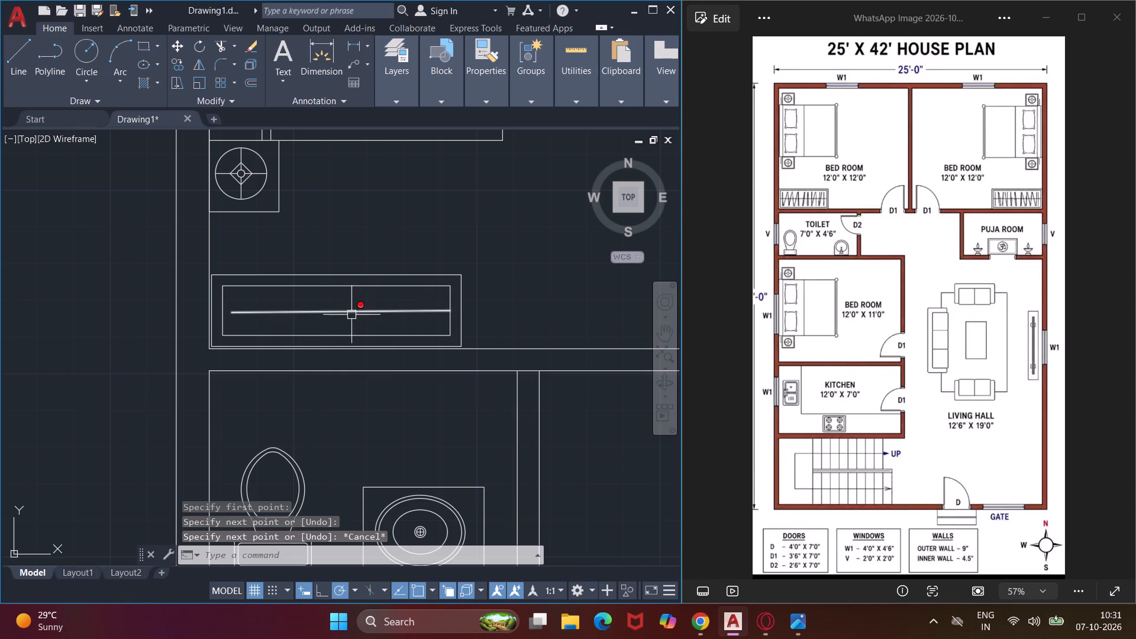
Draw a connected zigzag of clothes-hanger lines, about 6" to 8" tall, across the left end of the wardrobe's hanging rail.
key(l)
key(space)
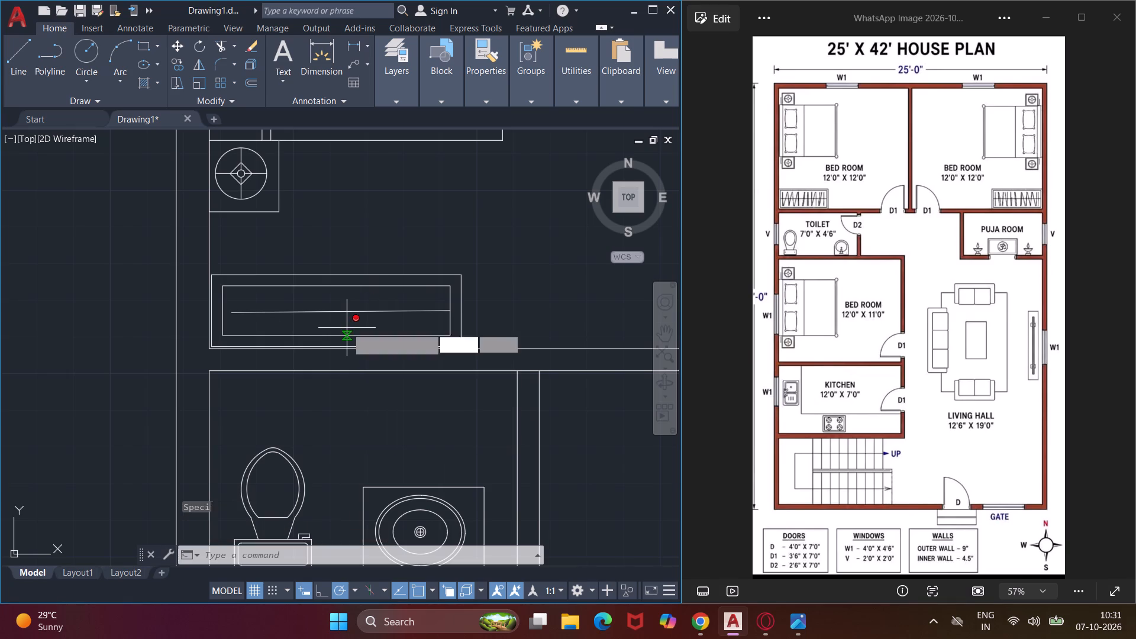
click(234, 327)
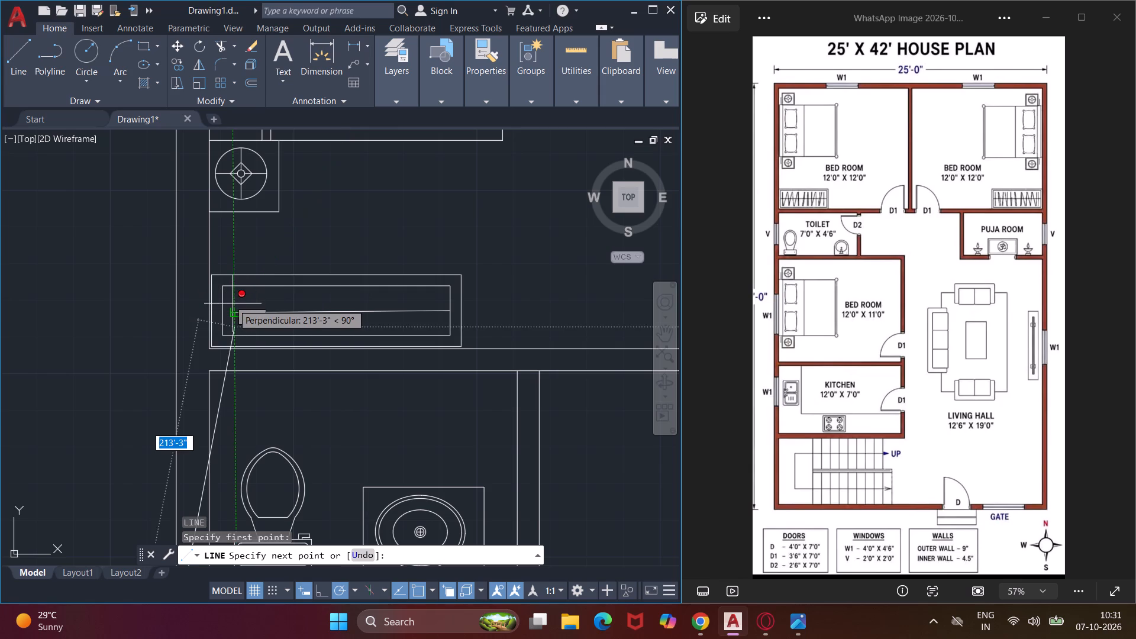
click(235, 304)
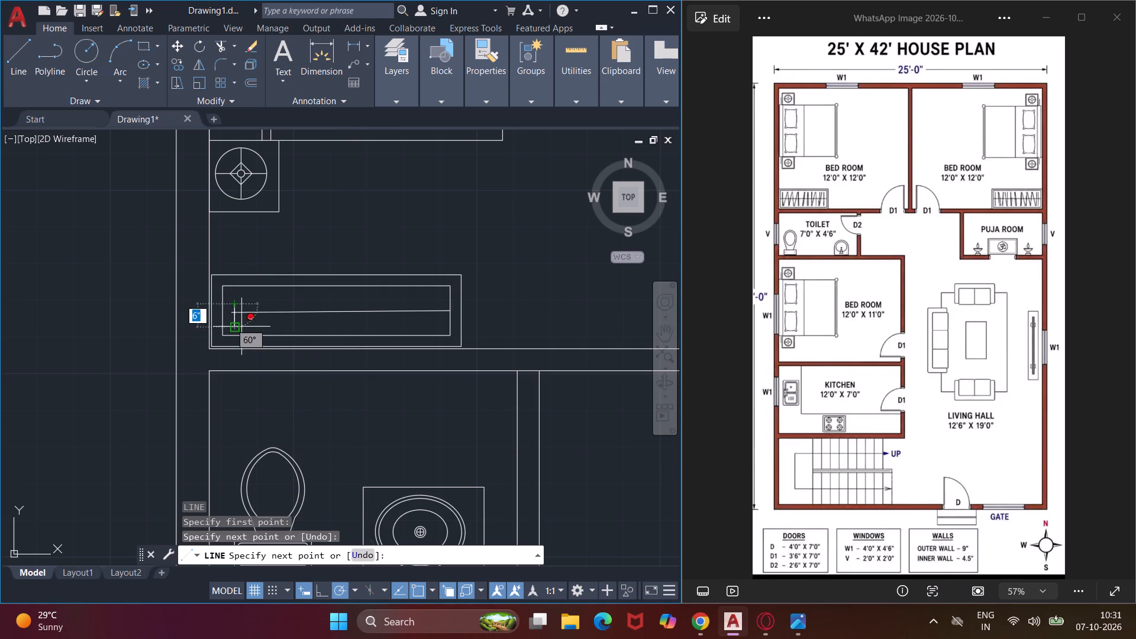
scroll(240, 327, up, 3)
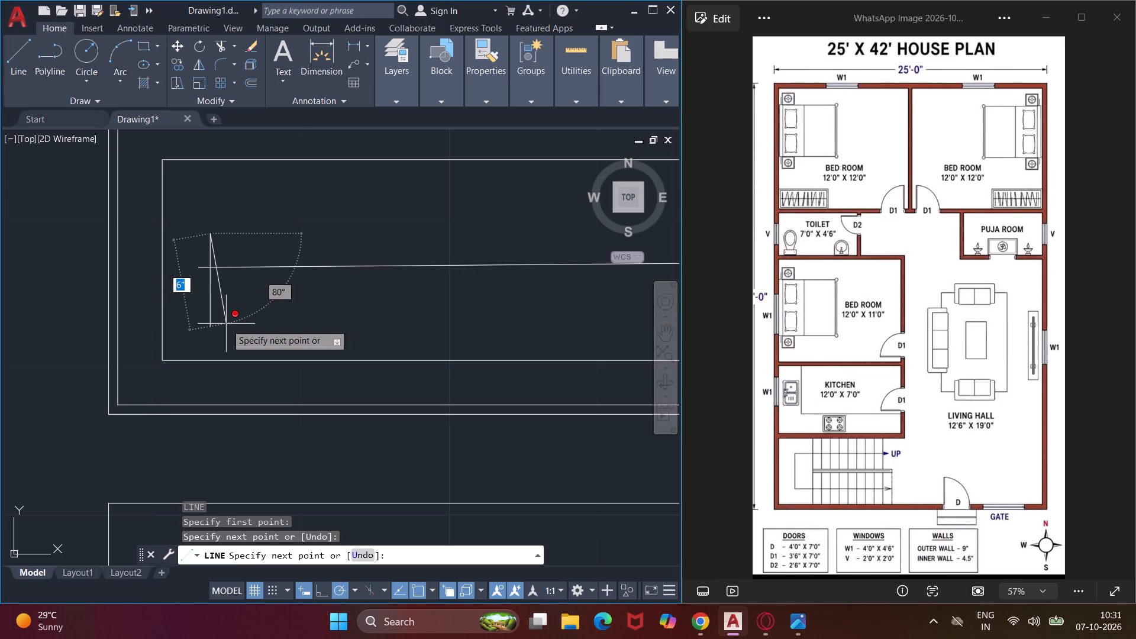
click(226, 324)
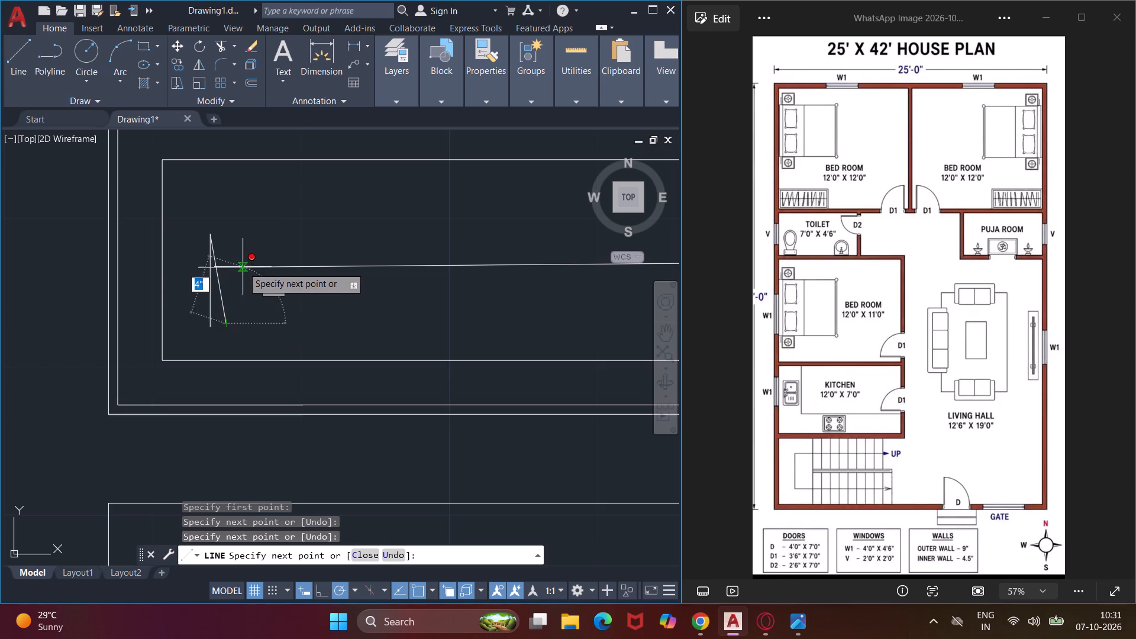
click(227, 234)
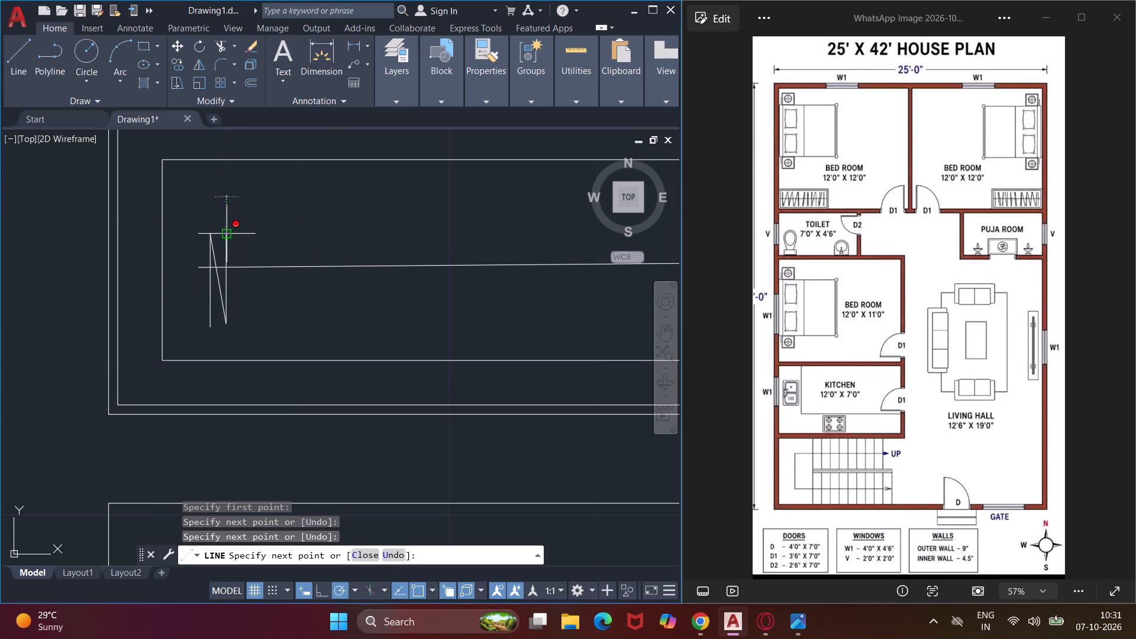
click(260, 328)
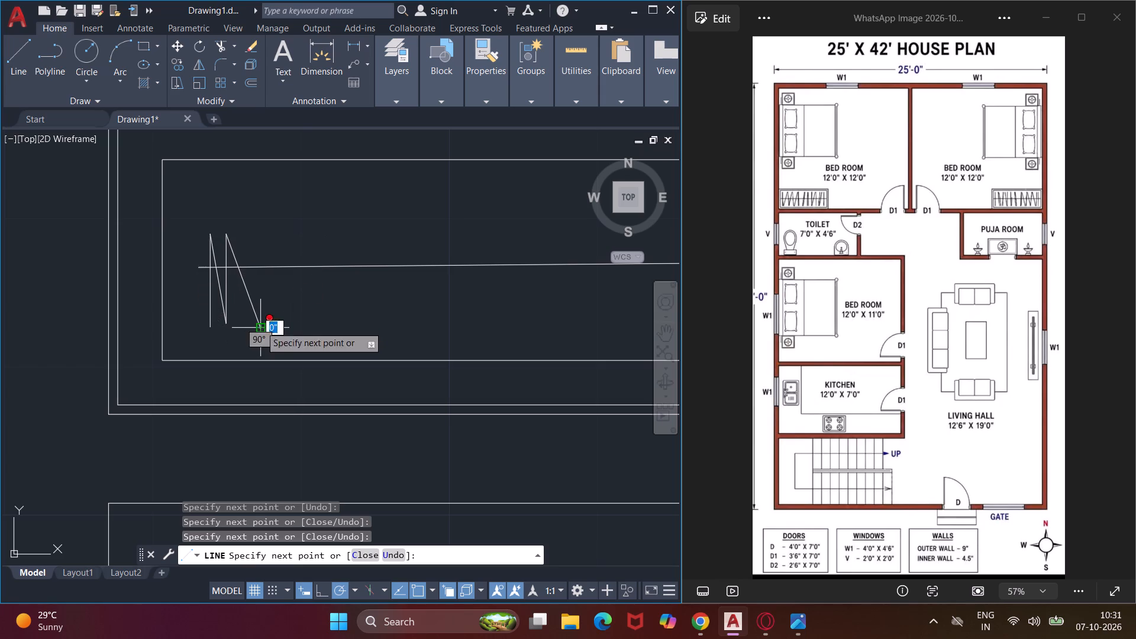
click(274, 228)
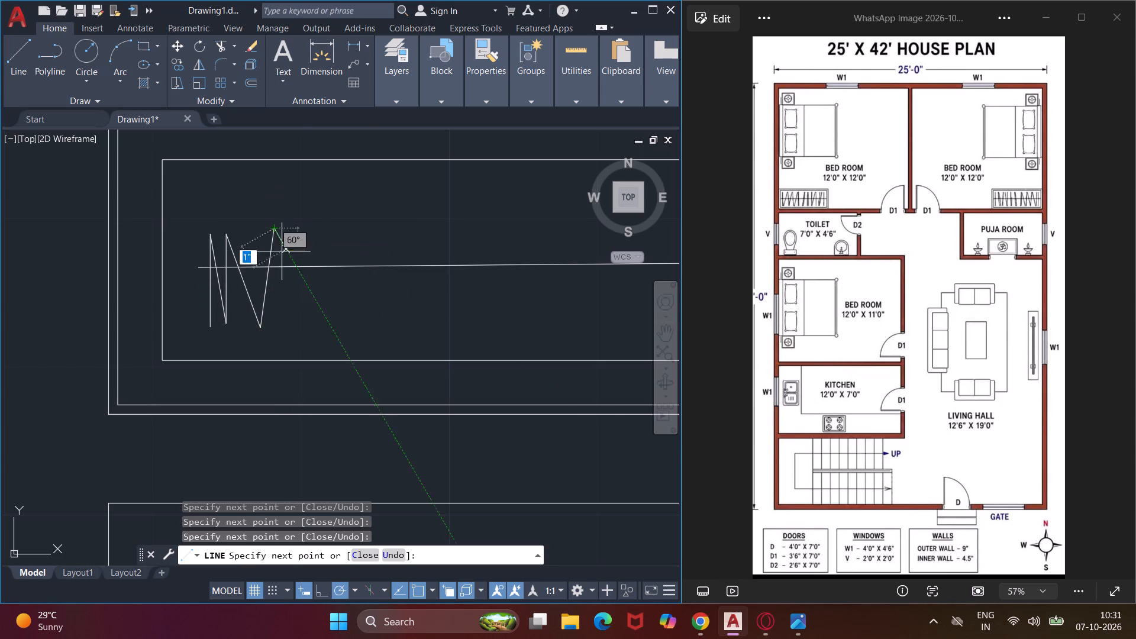
click(307, 327)
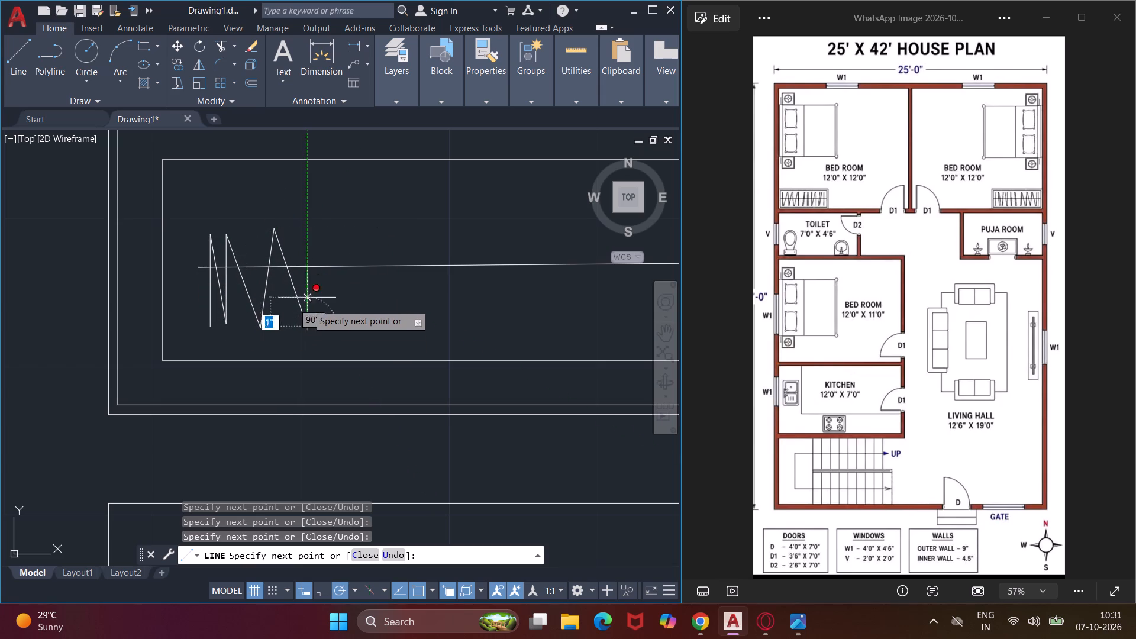
click(322, 222)
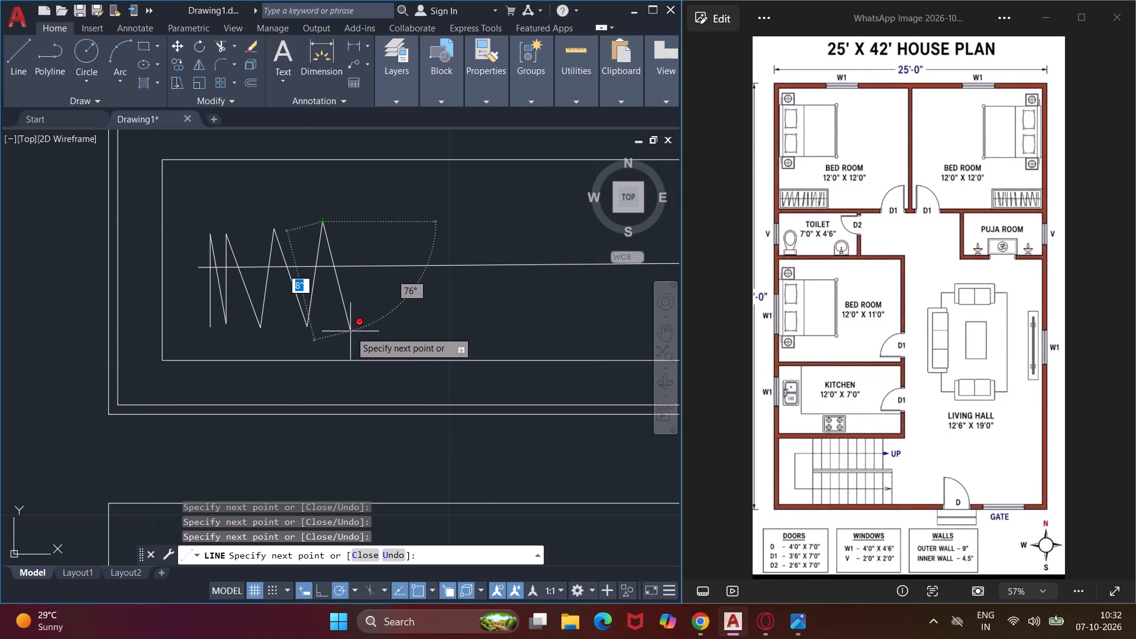
click(350, 331)
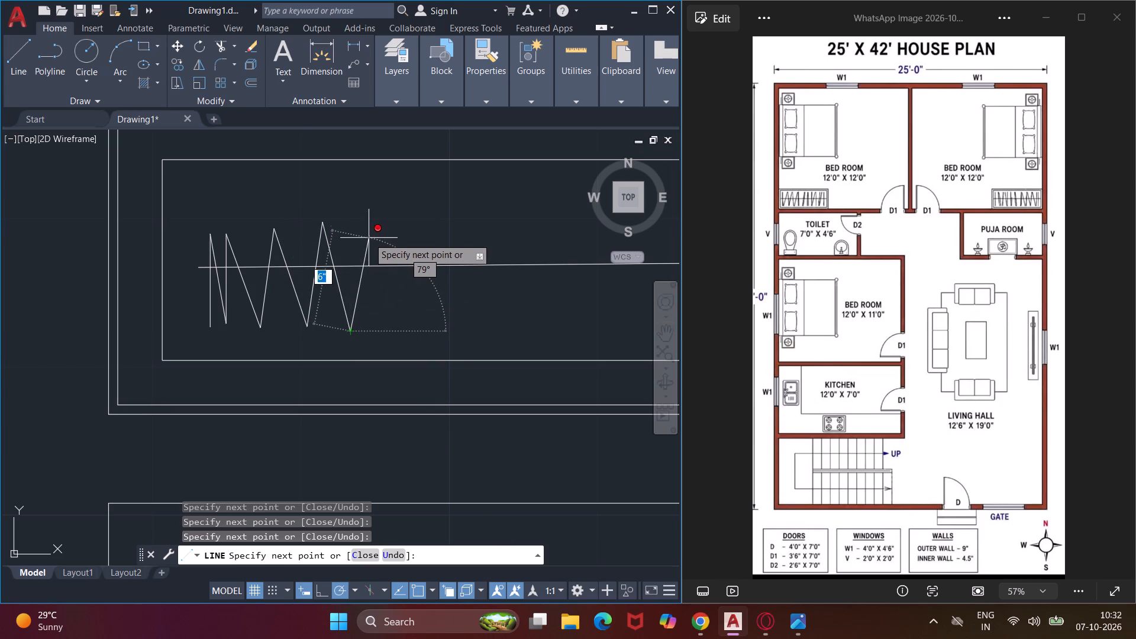
click(368, 221)
key(Escape)
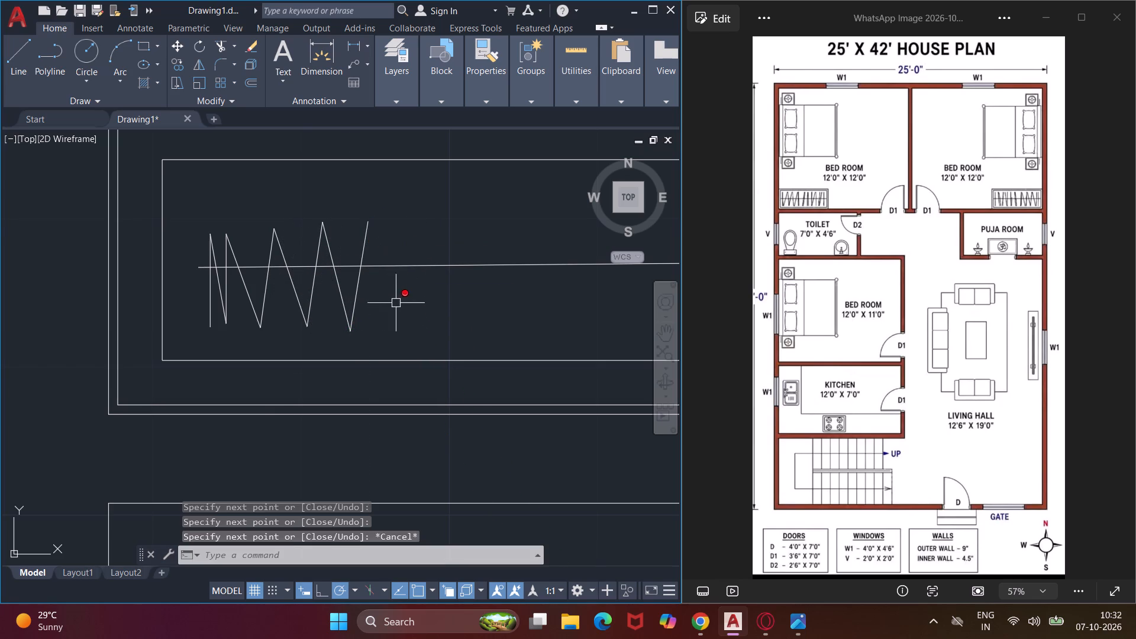
Draw a second zigzag group of hanger lines, about 6" to 8" tall, across the rail to the right of the first group.
middle_drag(404, 315, 268, 298)
scroll(268, 298, down, 1)
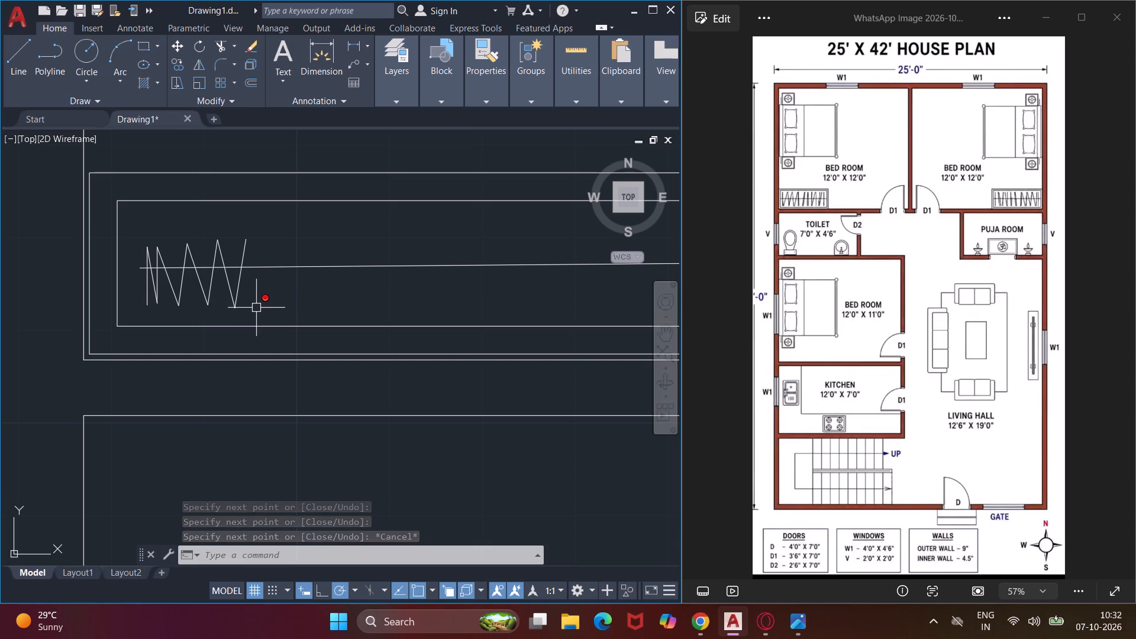
text(l)
key(space)
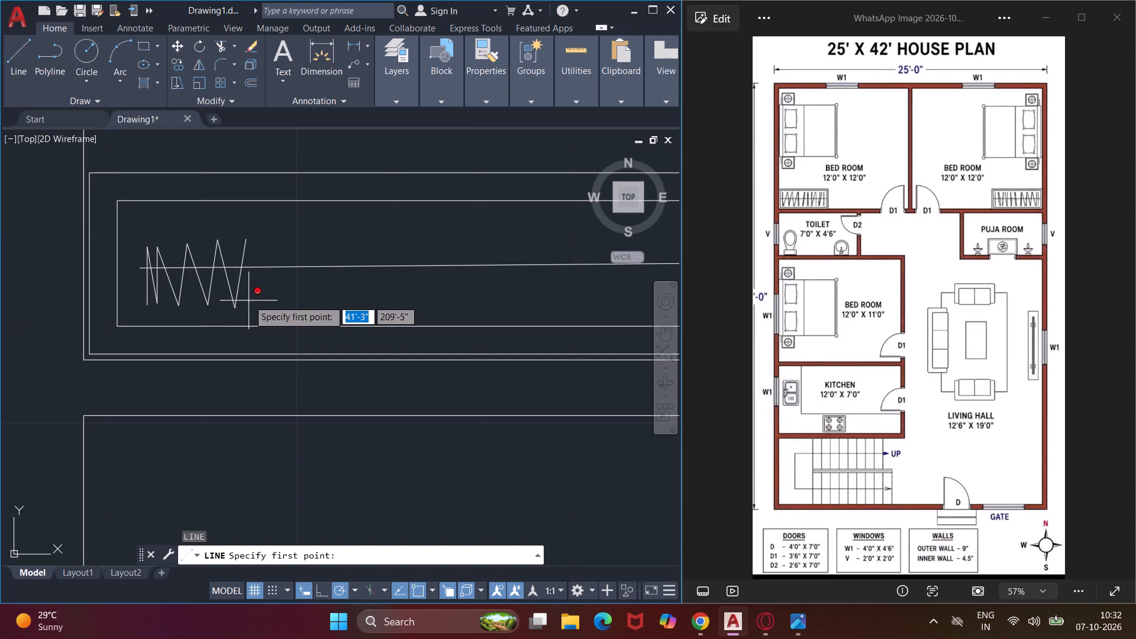
click(273, 247)
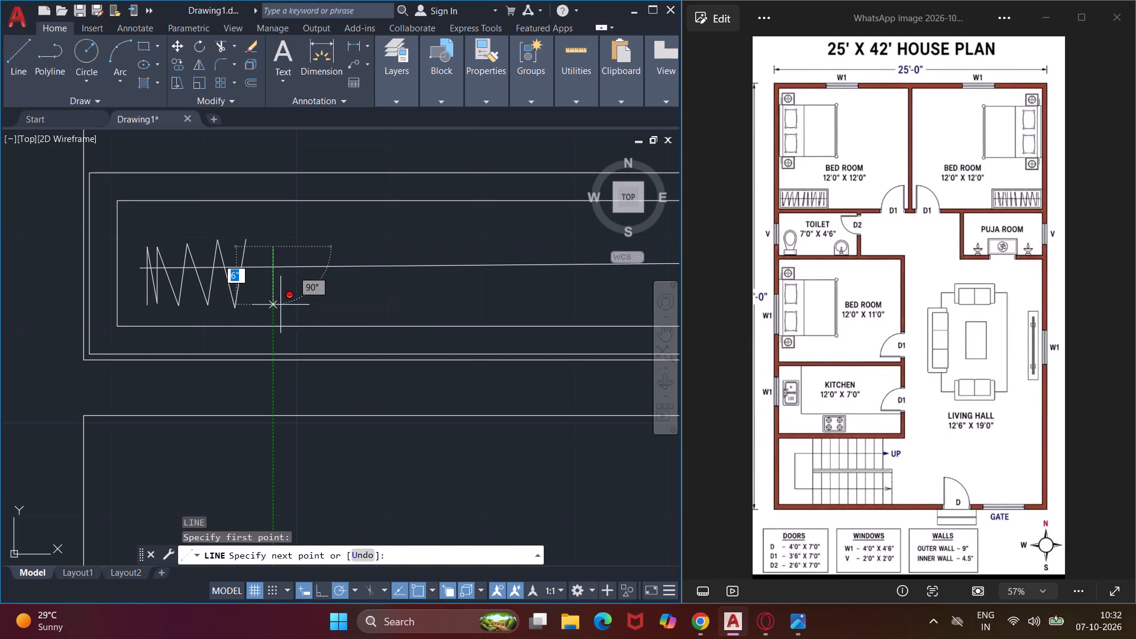
click(280, 306)
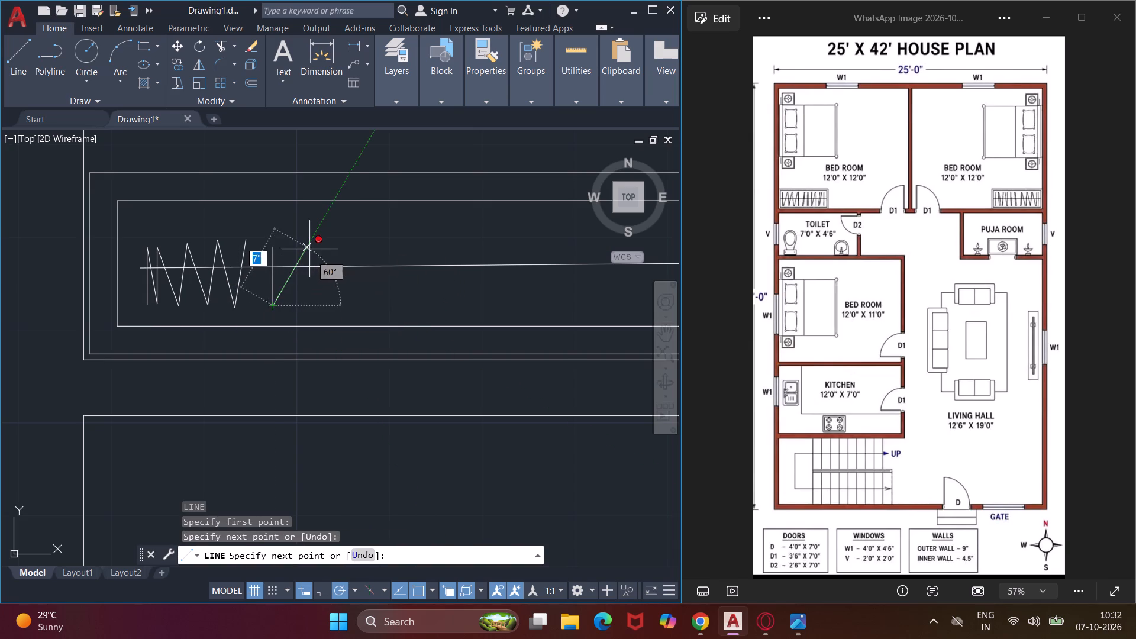
click(309, 249)
click(316, 312)
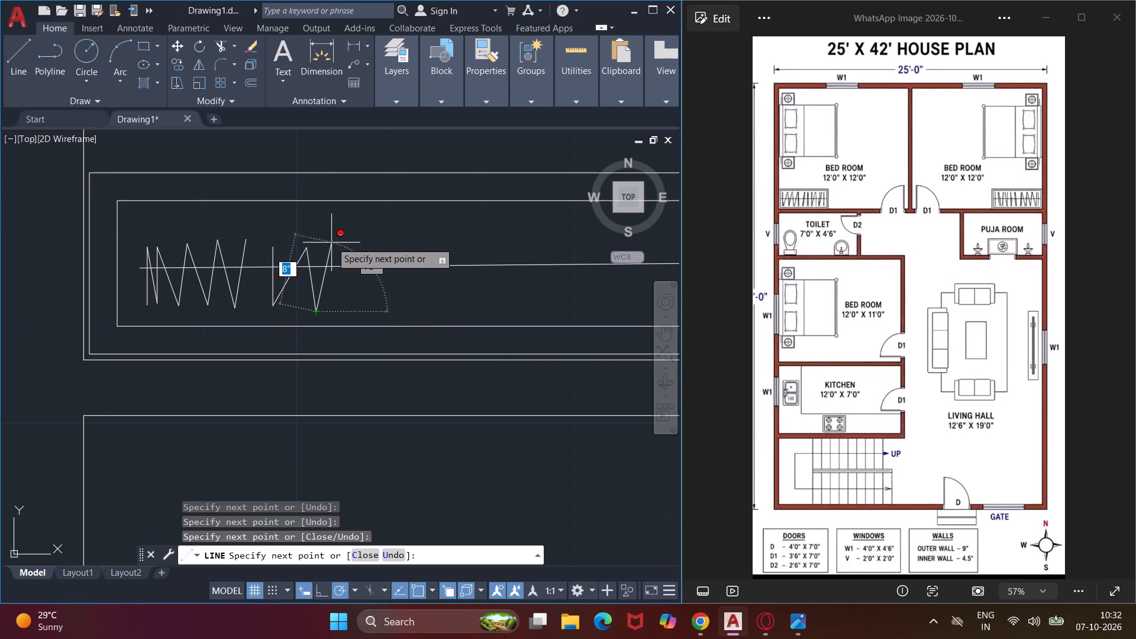
click(333, 237)
click(357, 302)
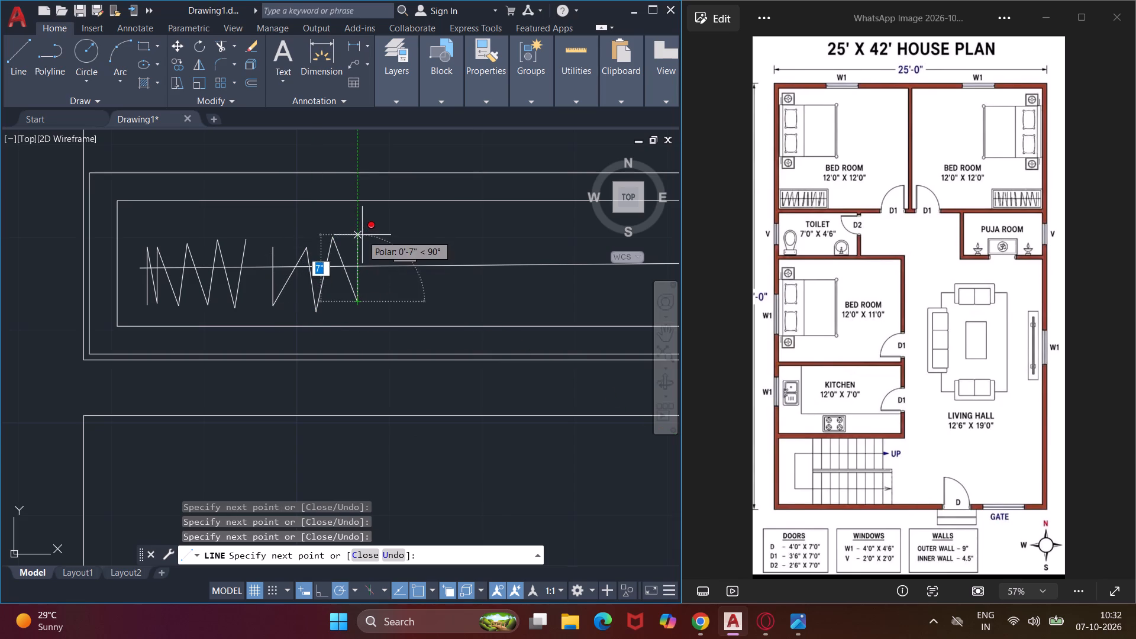
click(363, 235)
click(379, 305)
click(394, 227)
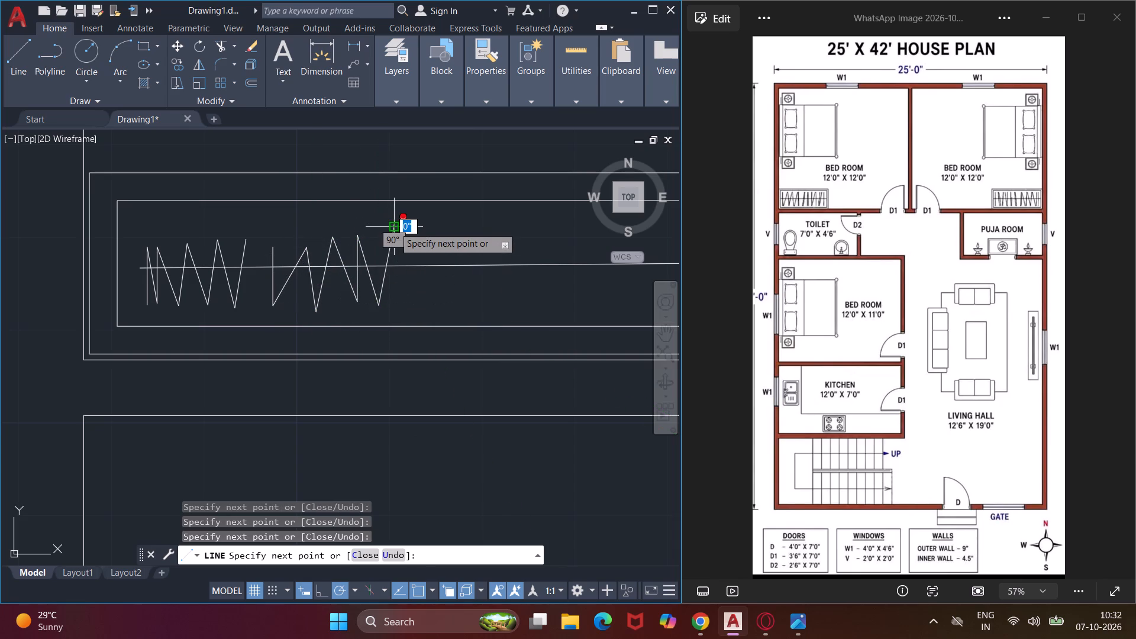
key(Escape)
Draw a third, wider zigzag group of hanger lines, about 8" to 10" tall, across the remaining right part of the wardrobe's rail.
middle_drag(429, 268, 300, 256)
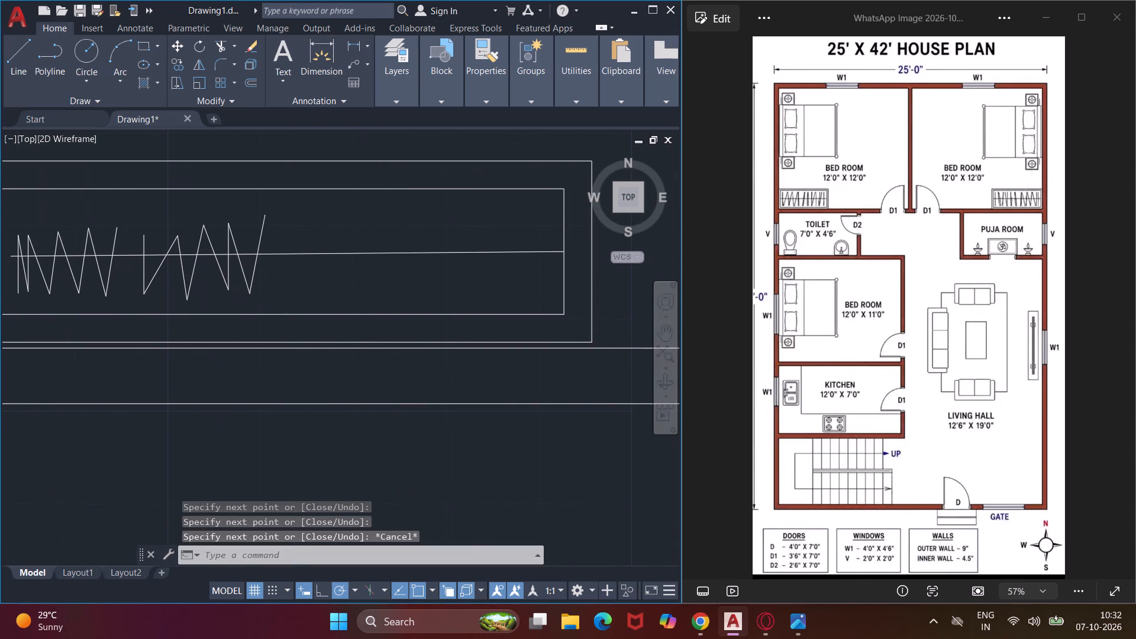
key(k)
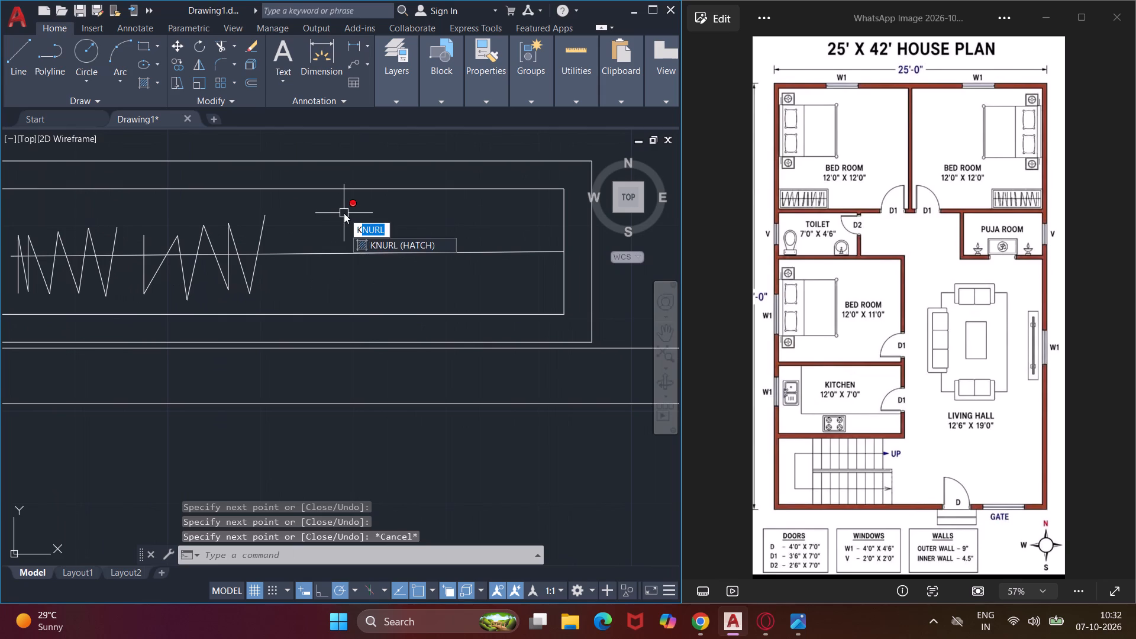
key(Escape)
text(l)
key(space)
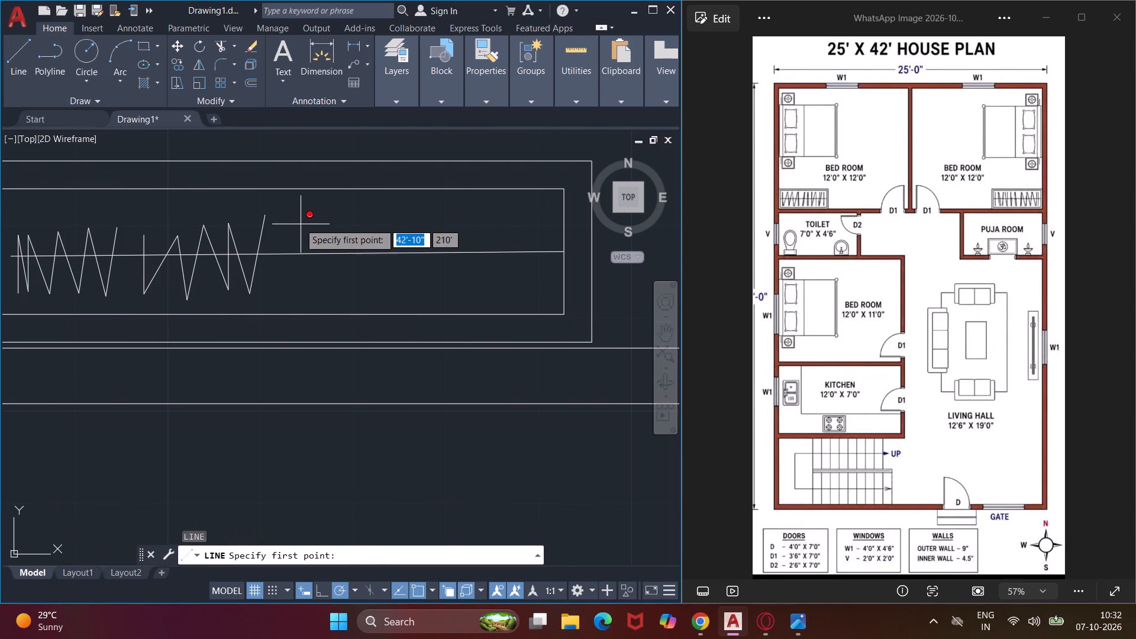
click(300, 213)
click(302, 297)
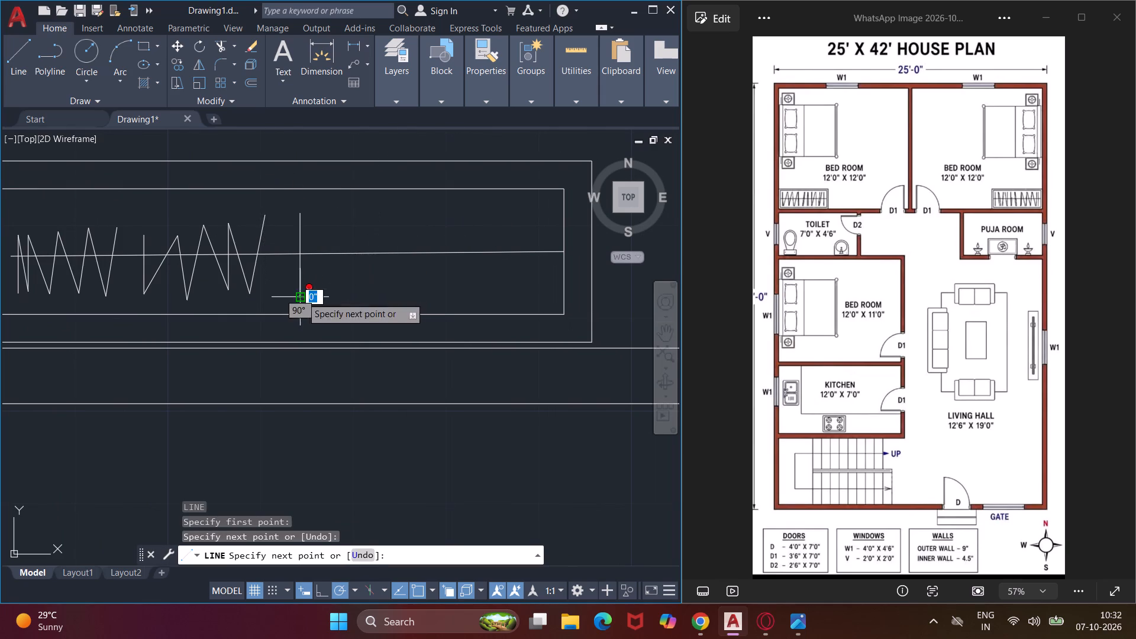
click(331, 215)
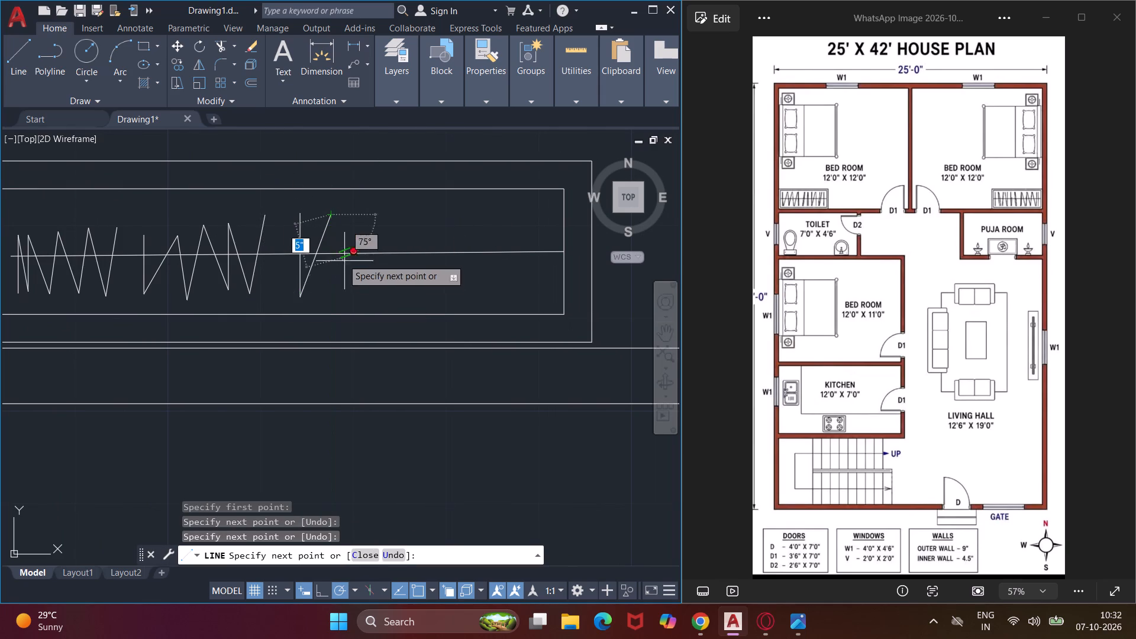
click(348, 299)
click(360, 212)
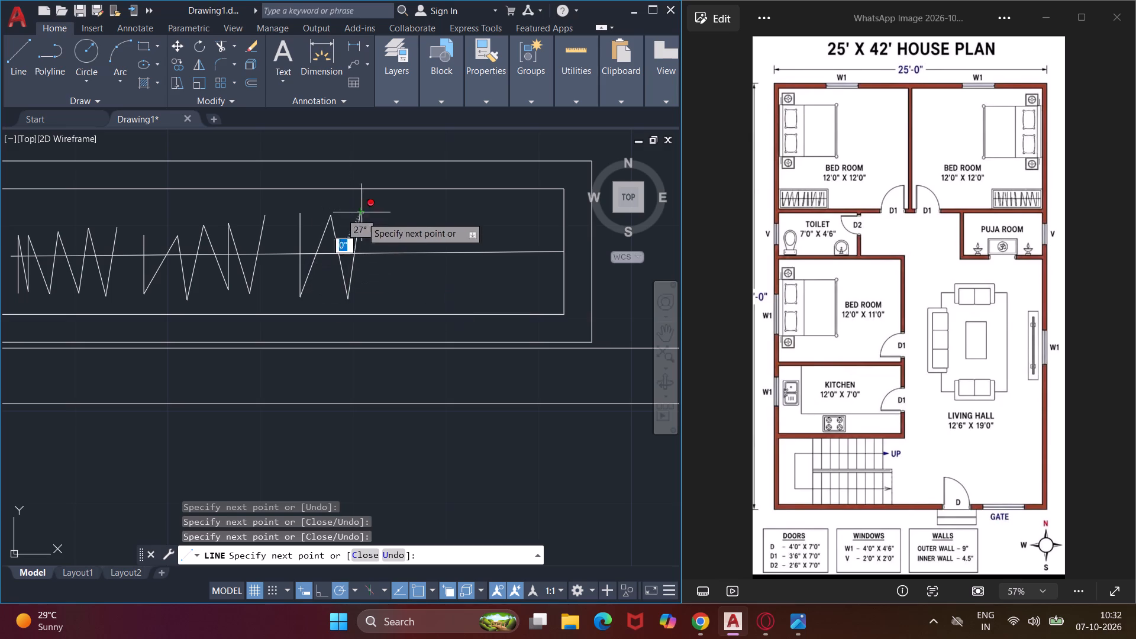
click(374, 279)
click(391, 201)
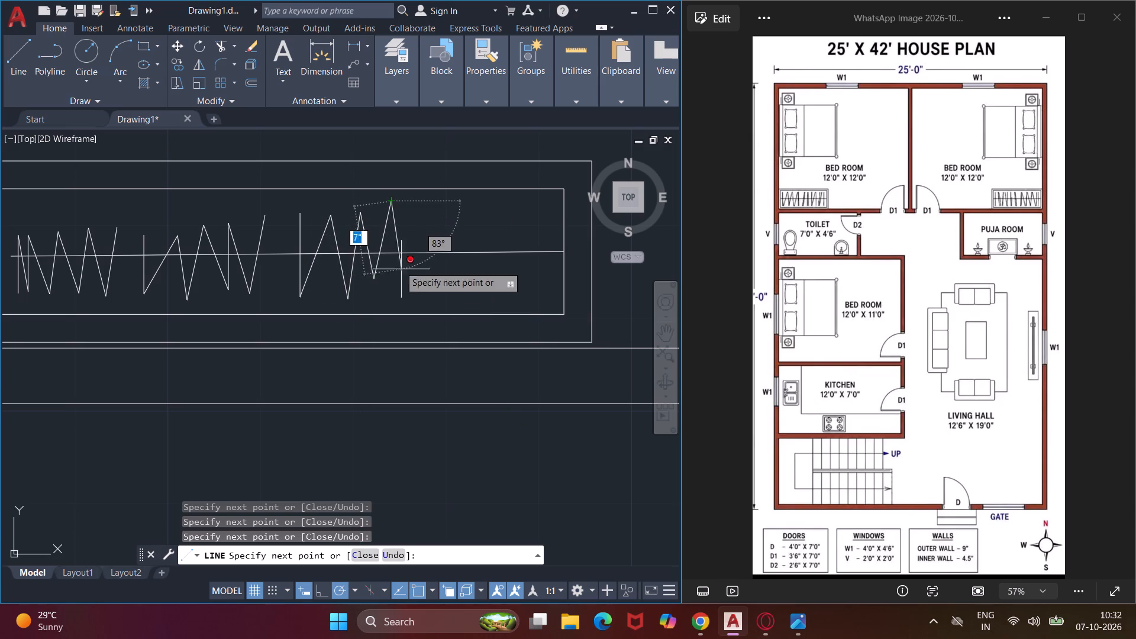
click(410, 301)
click(422, 217)
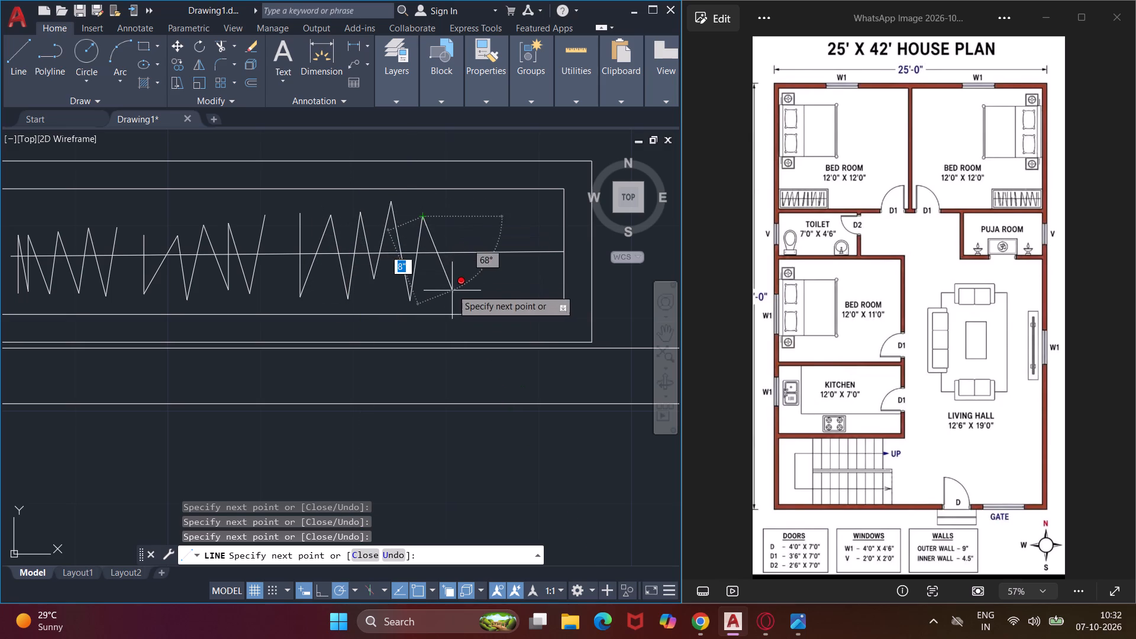
click(455, 294)
click(454, 217)
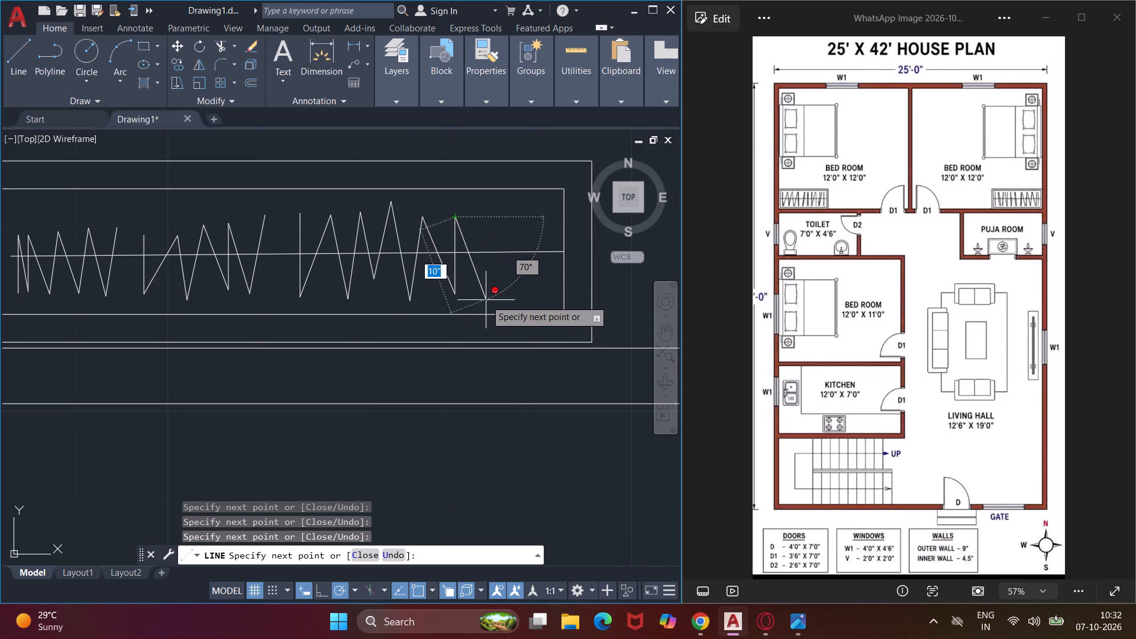
click(486, 300)
click(496, 221)
click(522, 298)
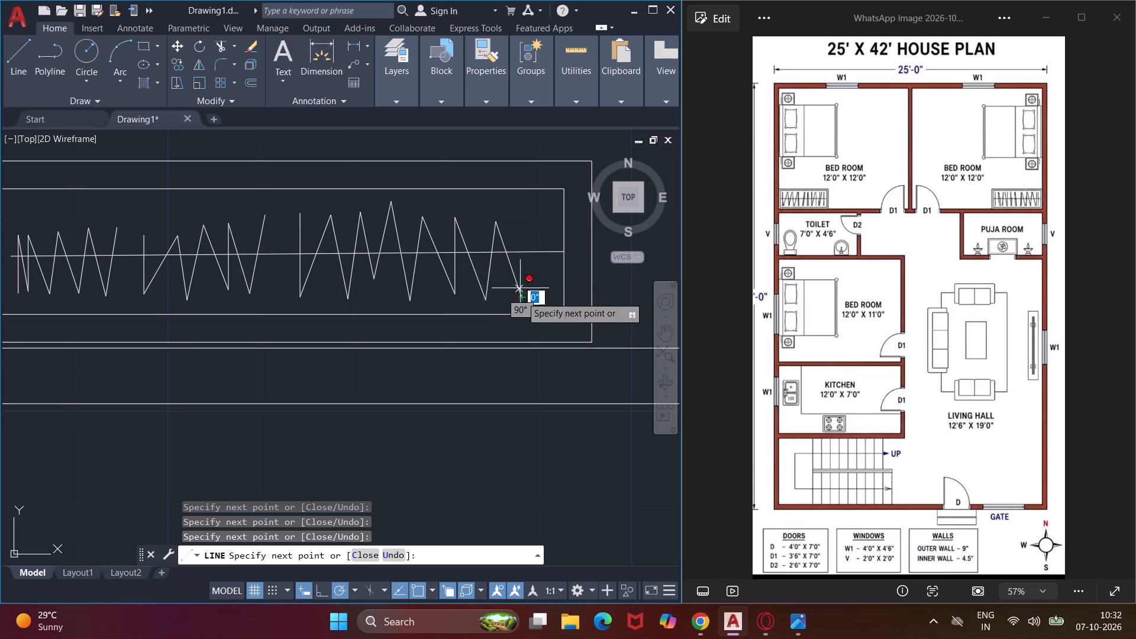
click(524, 209)
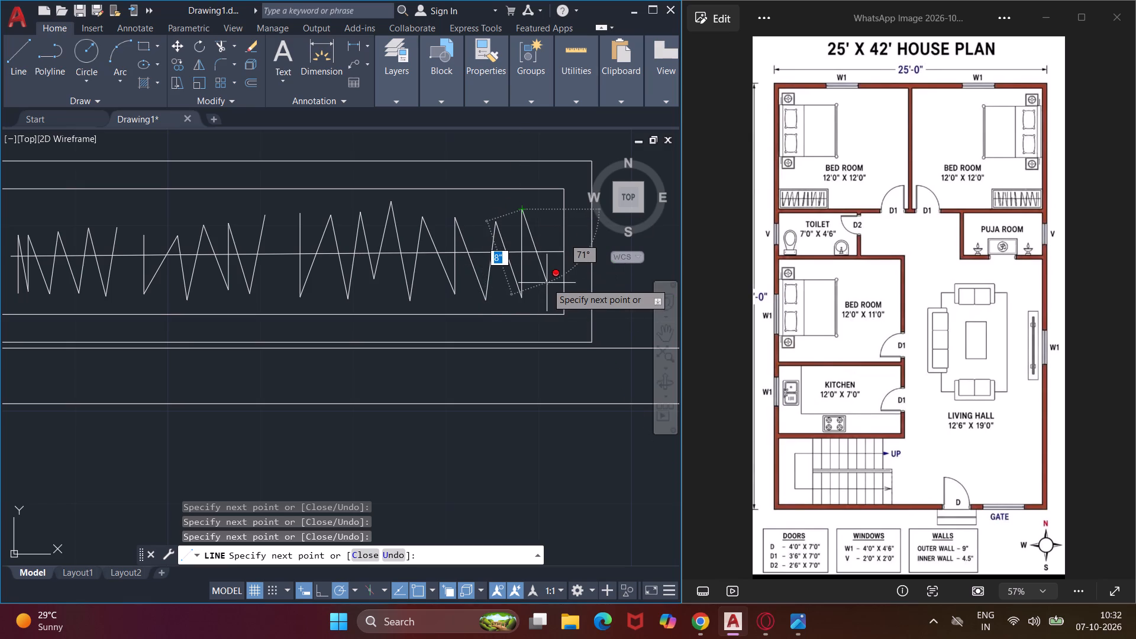
click(547, 283)
key(Escape)
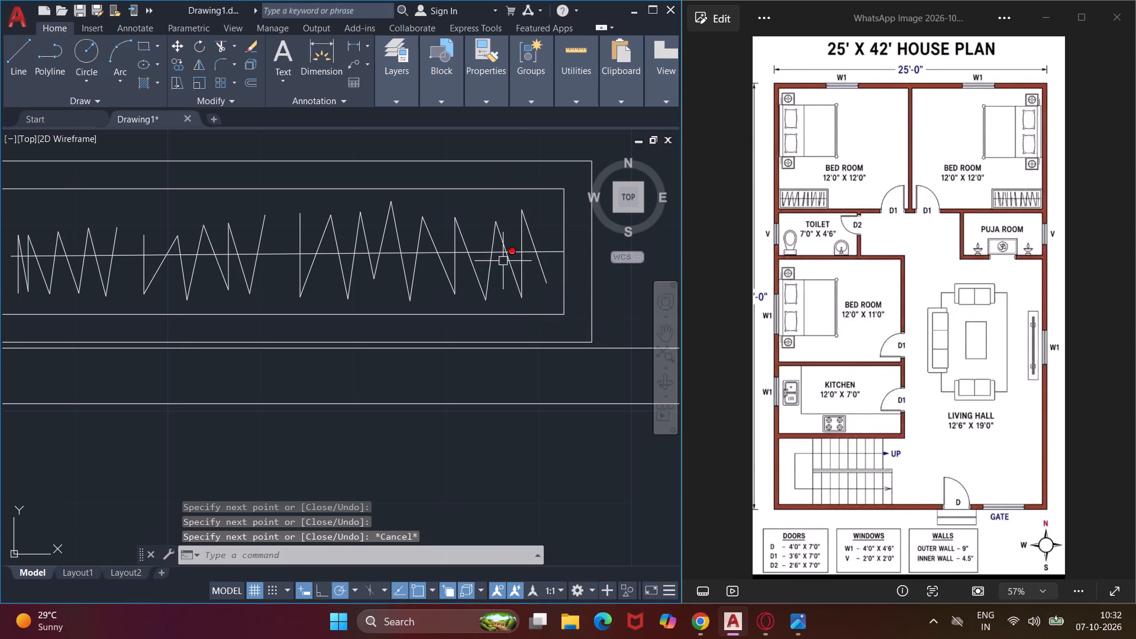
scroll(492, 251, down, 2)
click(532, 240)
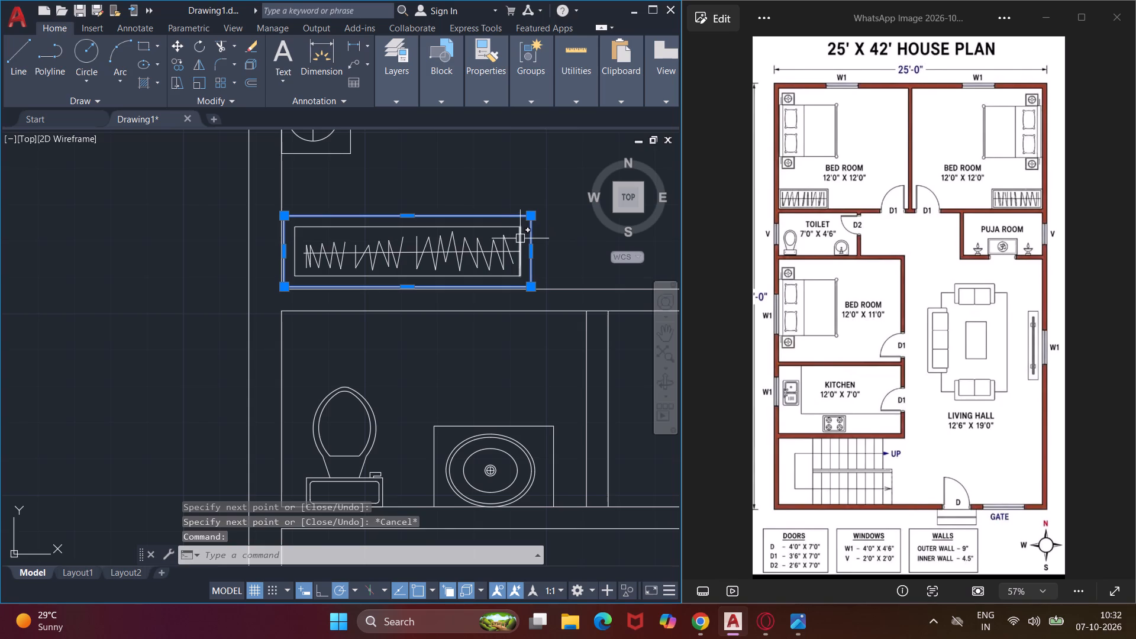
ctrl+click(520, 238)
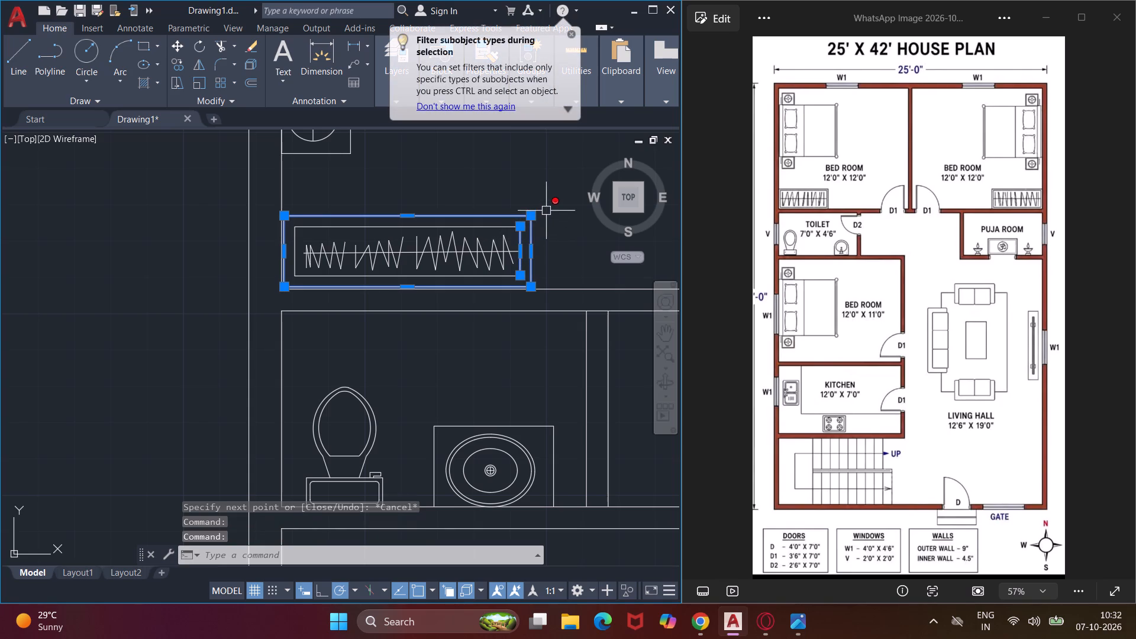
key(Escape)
Copy the complete wardrobe from its top-right corner about 18'-8" horizontally into the bottom-right corner of the upper-right bedroom.
click(530, 246)
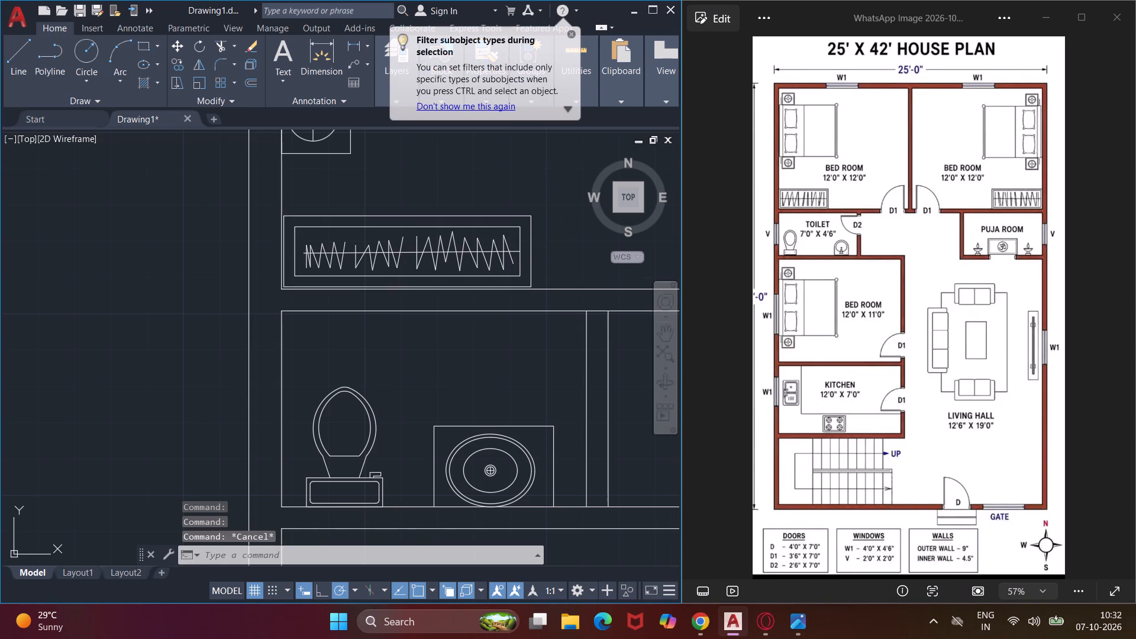
click(562, 189)
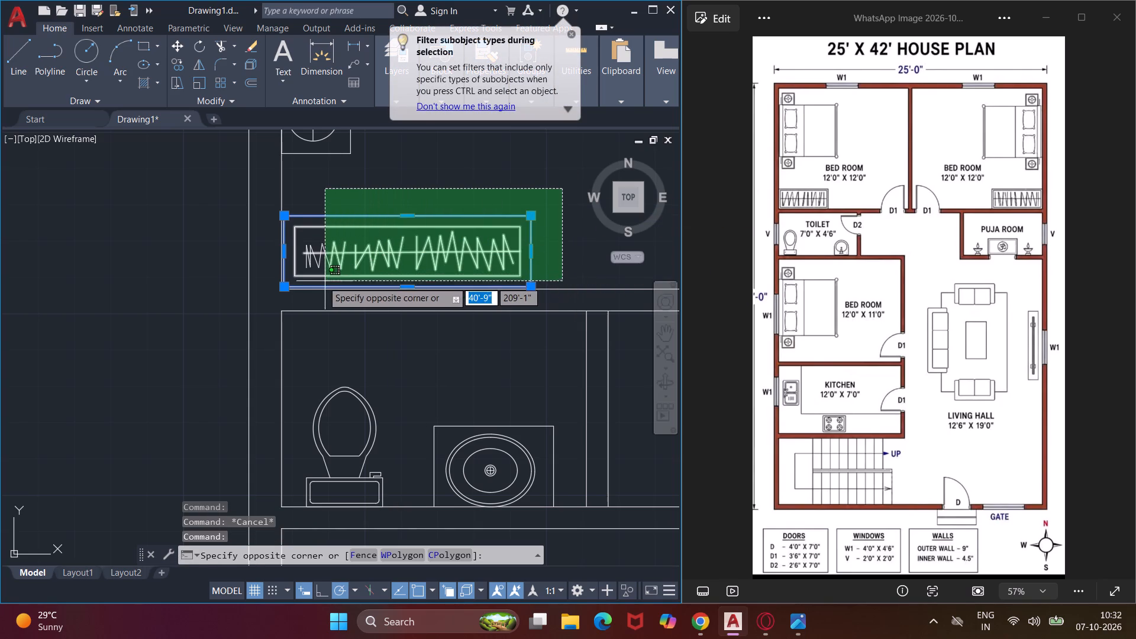
click(288, 280)
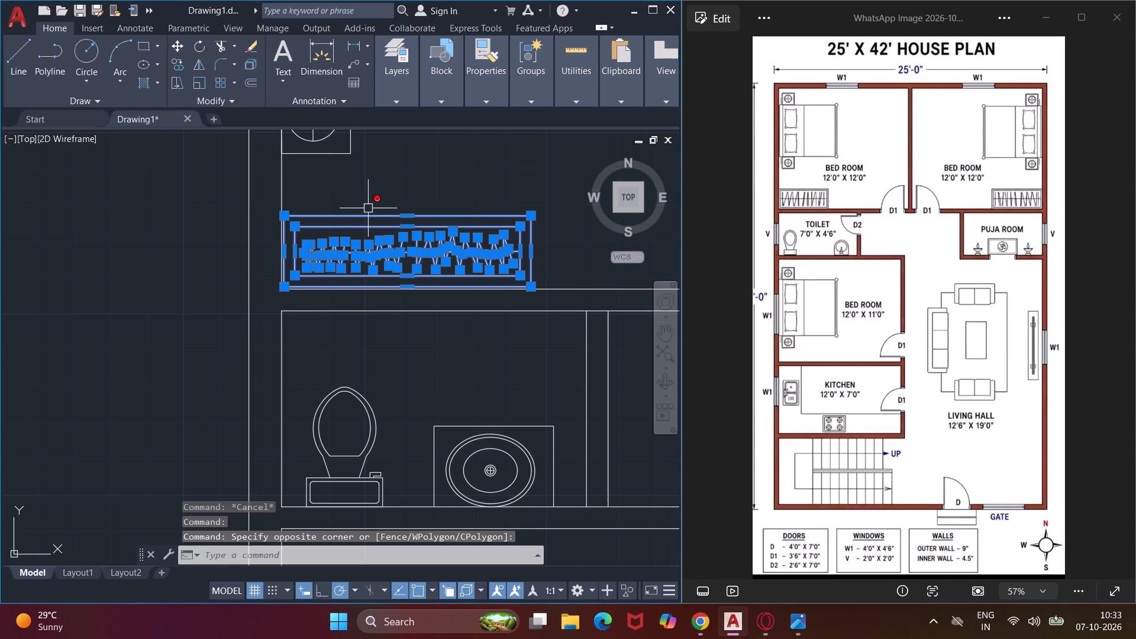
text(co)
key(space)
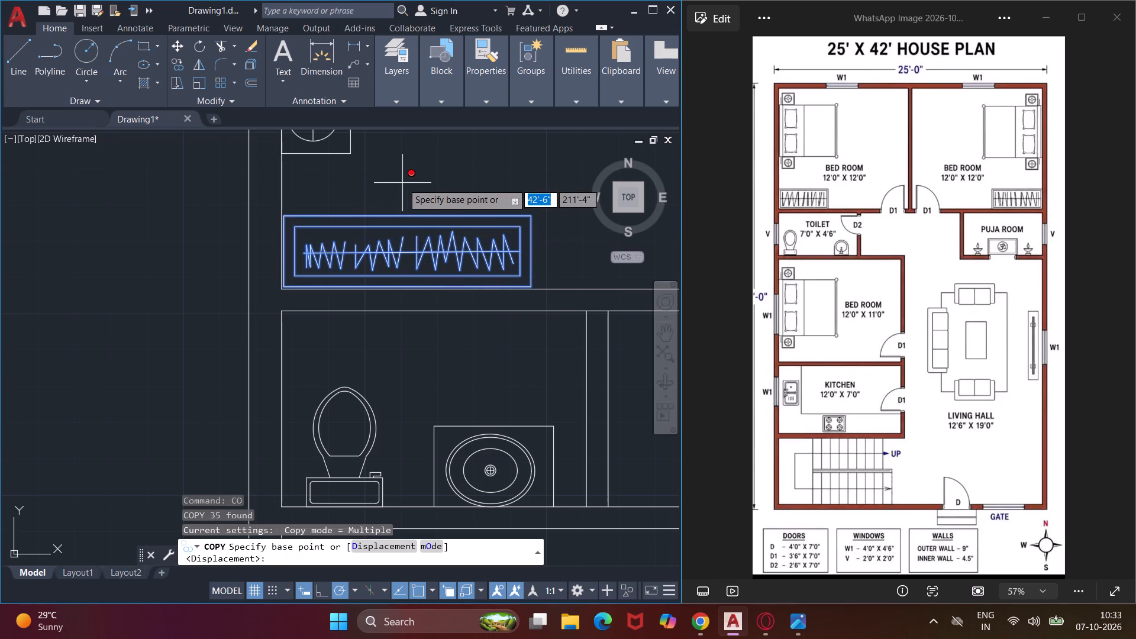
middle_drag(409, 183, 246, 193)
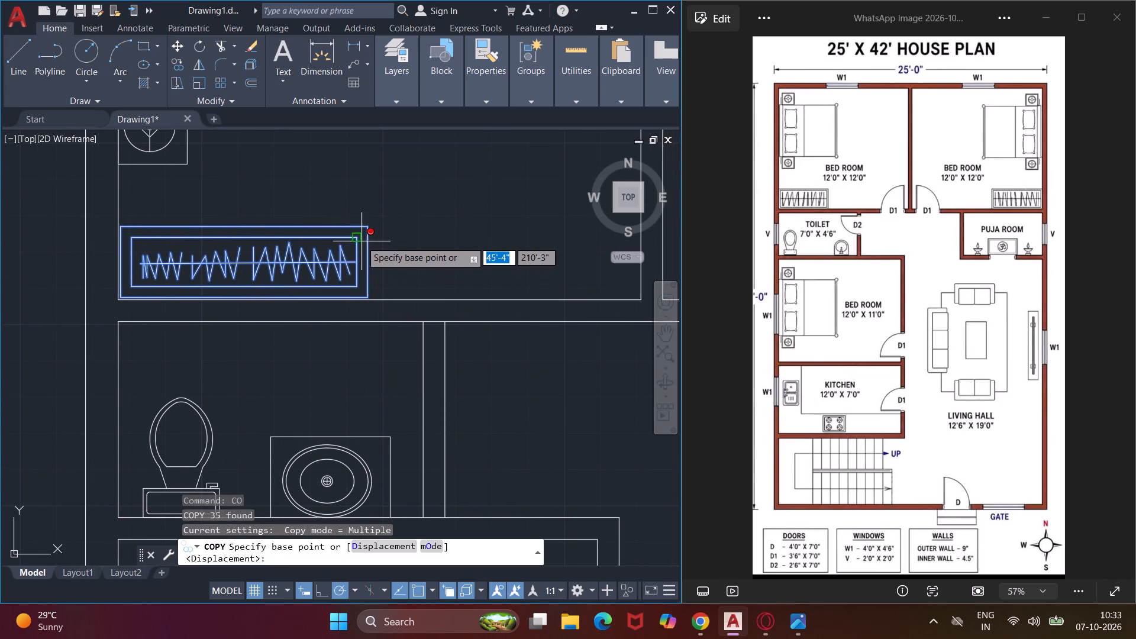
scroll(367, 222, up, 3)
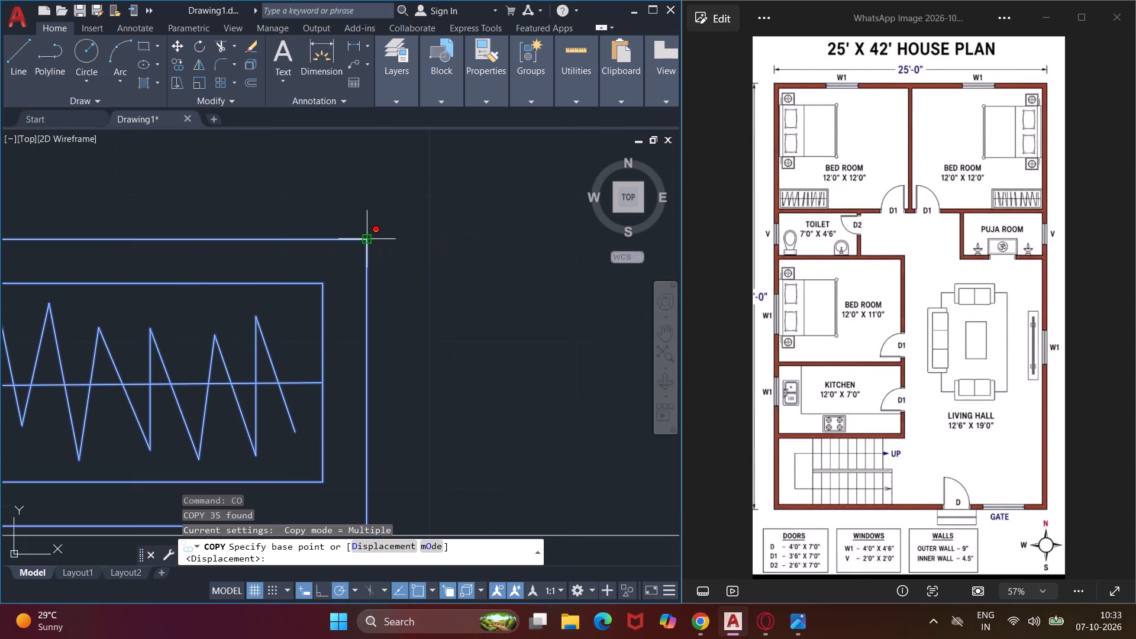
text(co)
click(369, 237)
scroll(465, 231, down, 3)
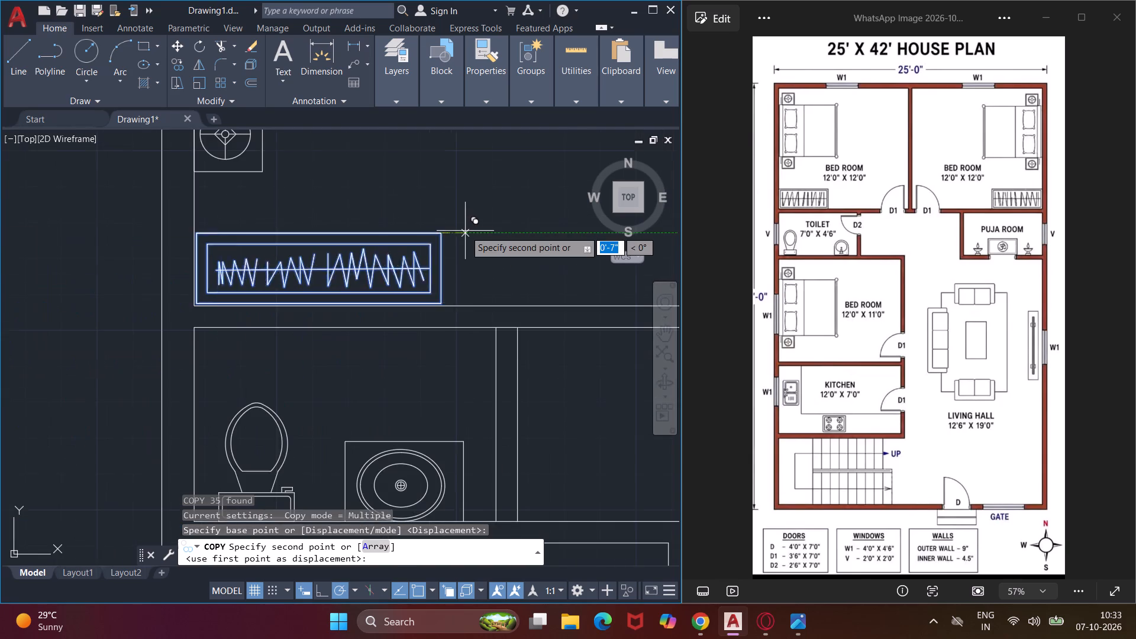
scroll(465, 231, down, 2)
middle_drag(465, 231, 61, 229)
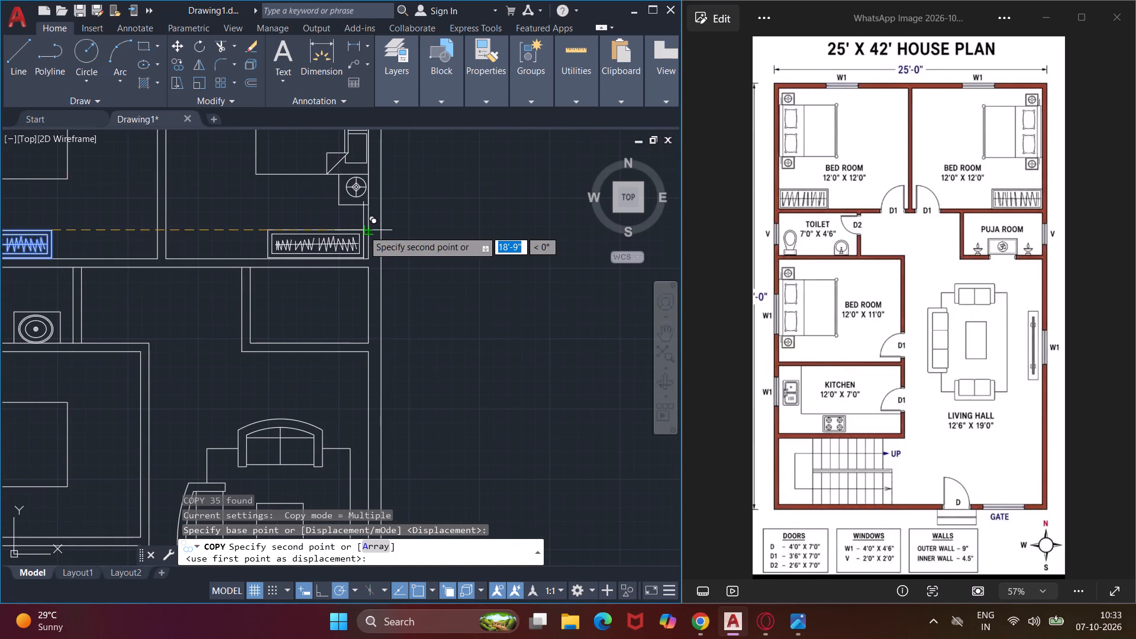
scroll(366, 230, up, 3)
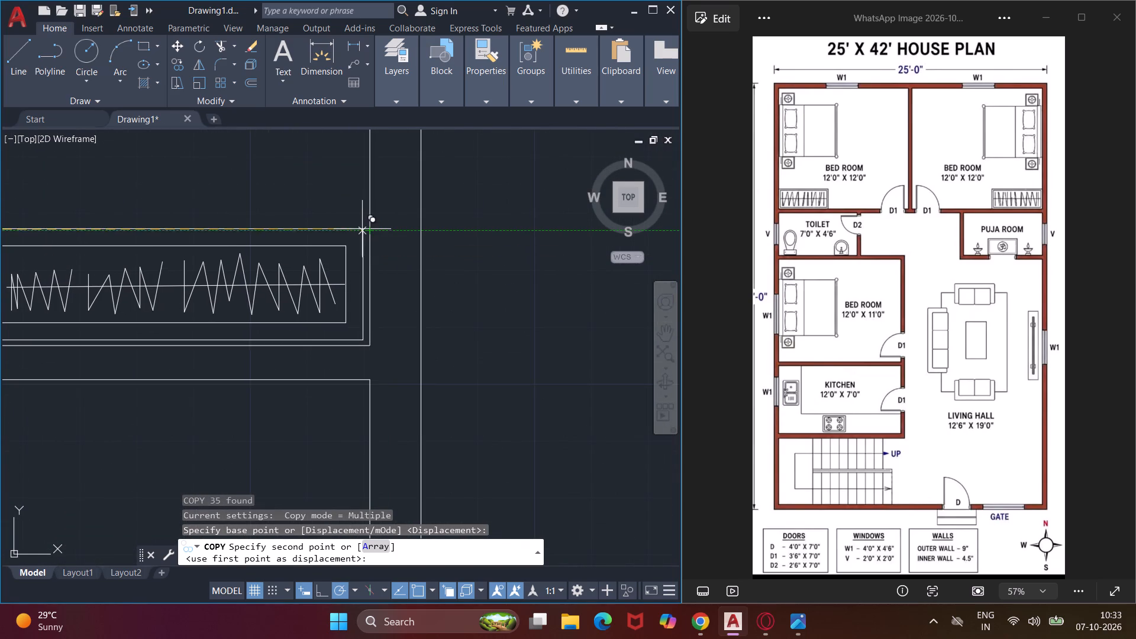
click(361, 229)
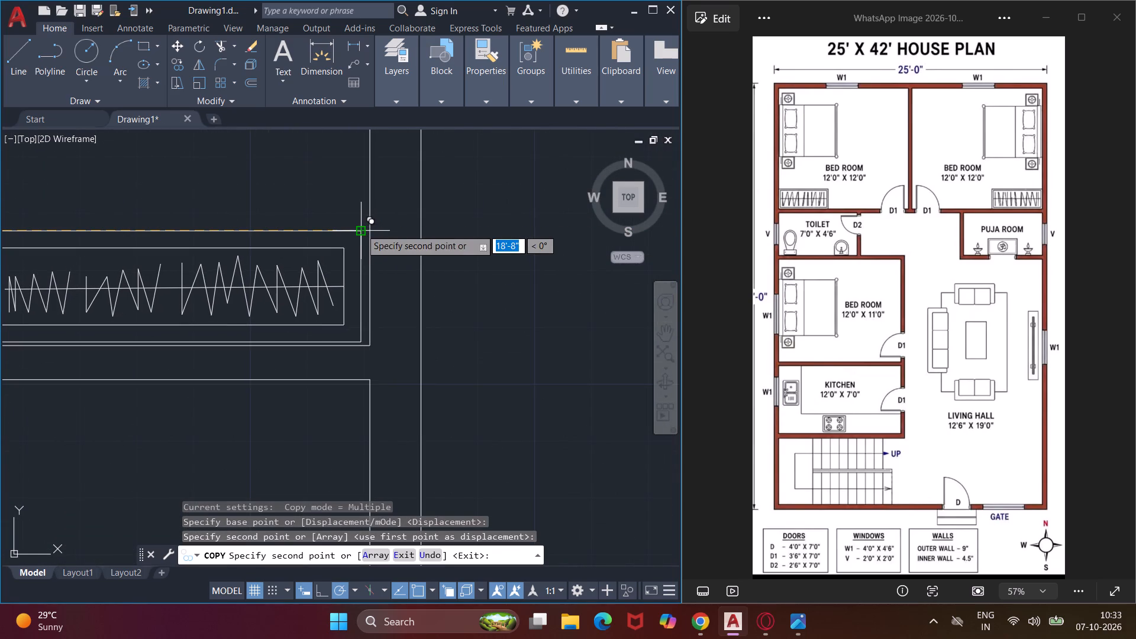
scroll(354, 194, down, 4)
key(Escape)
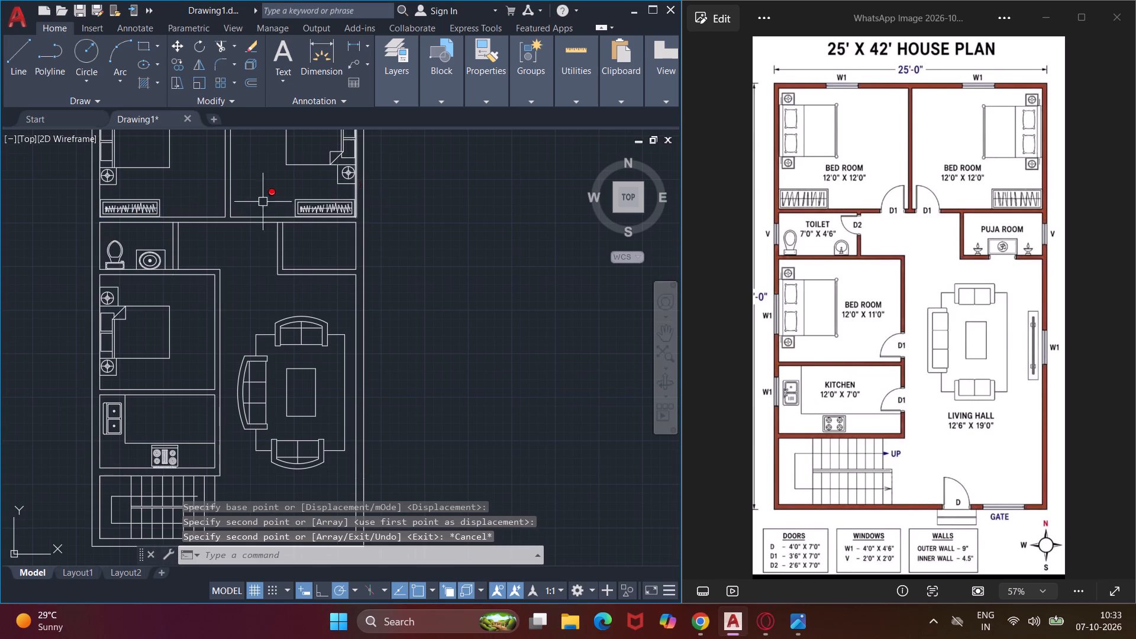
Review the whole furnished floor plan, from the upper bedrooms to the staircase and puja room, against the reference plan.
middle_drag(245, 202, 509, 250)
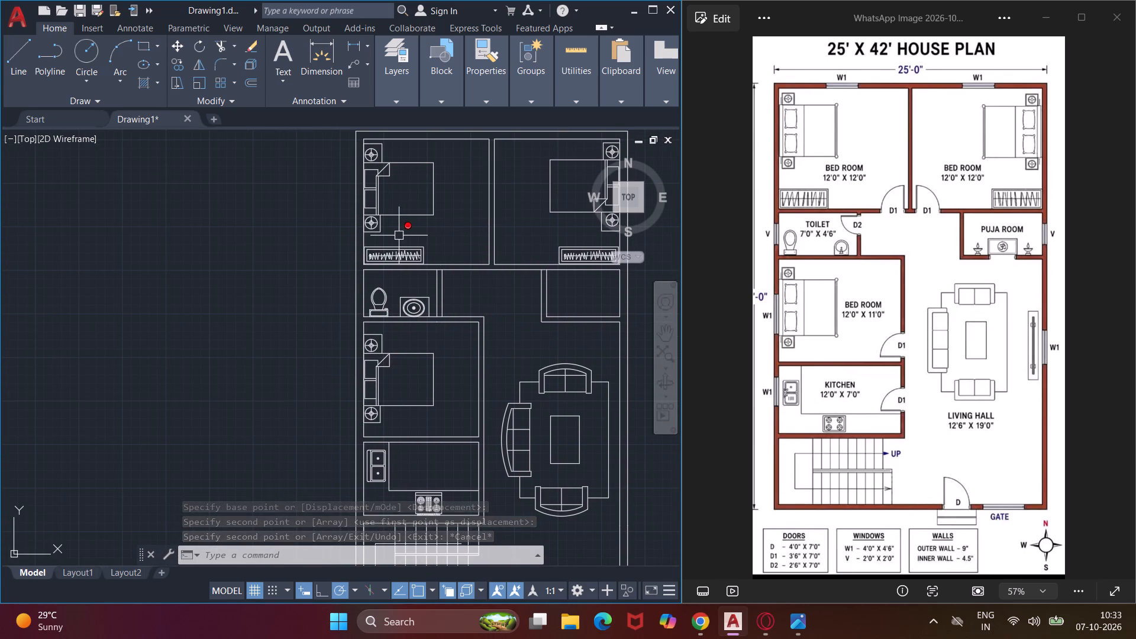
middle_drag(399, 235, 135, 224)
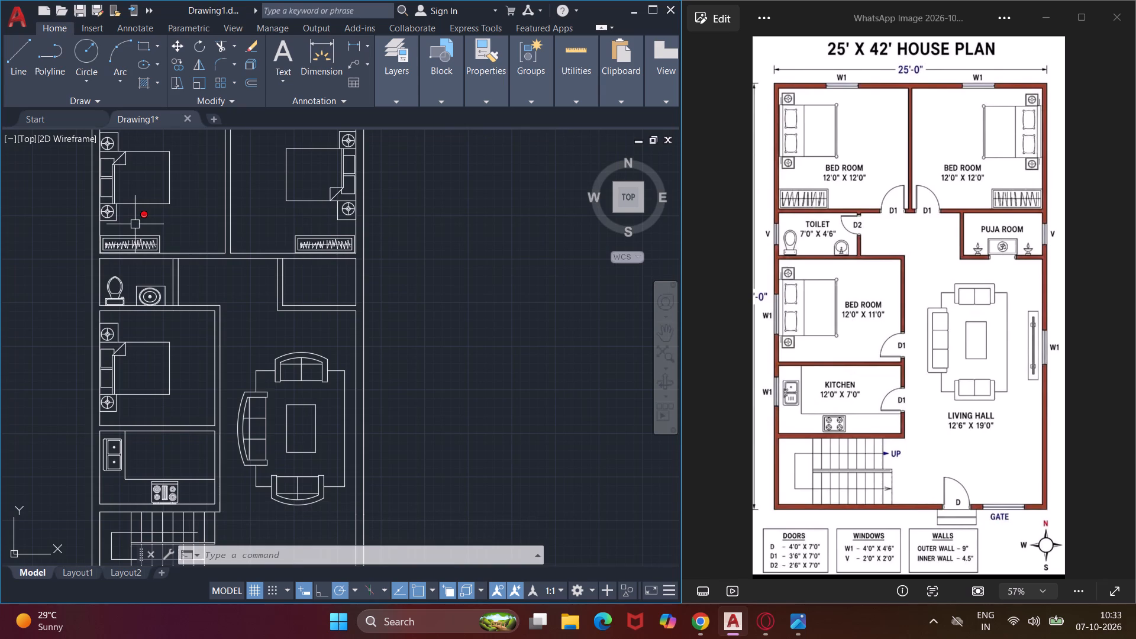
scroll(135, 224, down, 1)
middle_drag(135, 224, 151, 168)
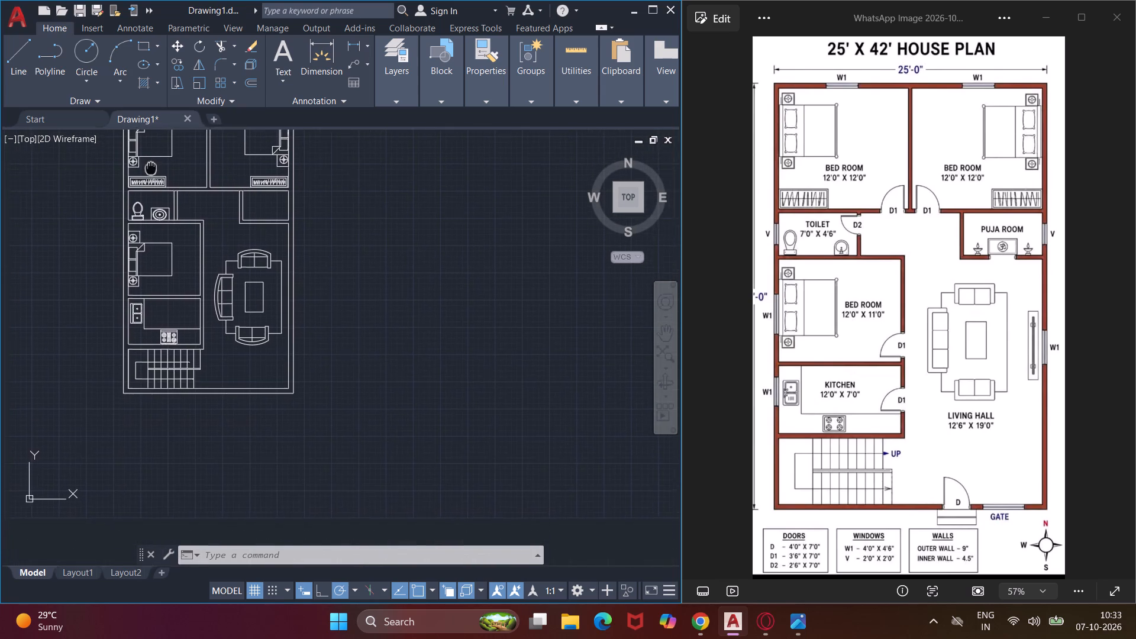
middle_drag(151, 168, 147, 250)
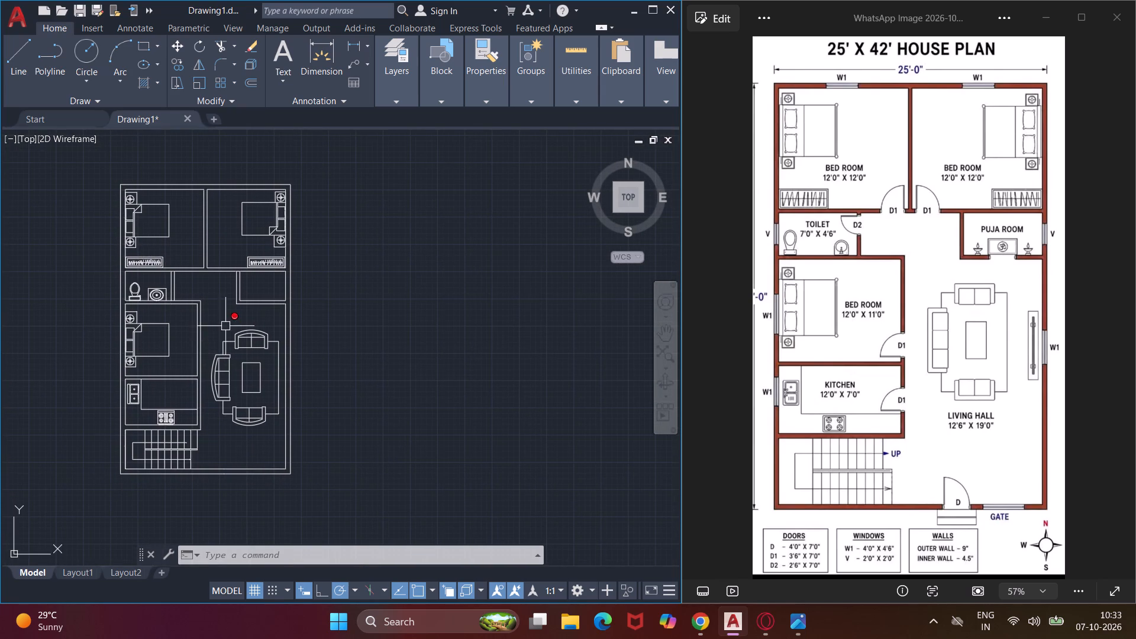
middle_drag(223, 338, 224, 298)
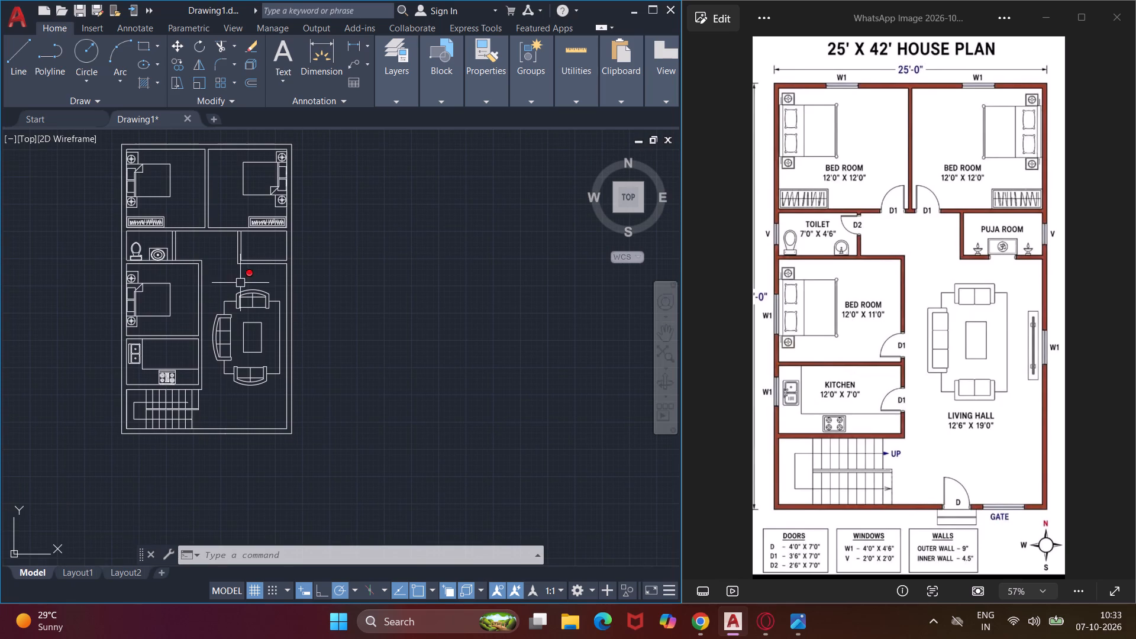
scroll(267, 264, up, 1)
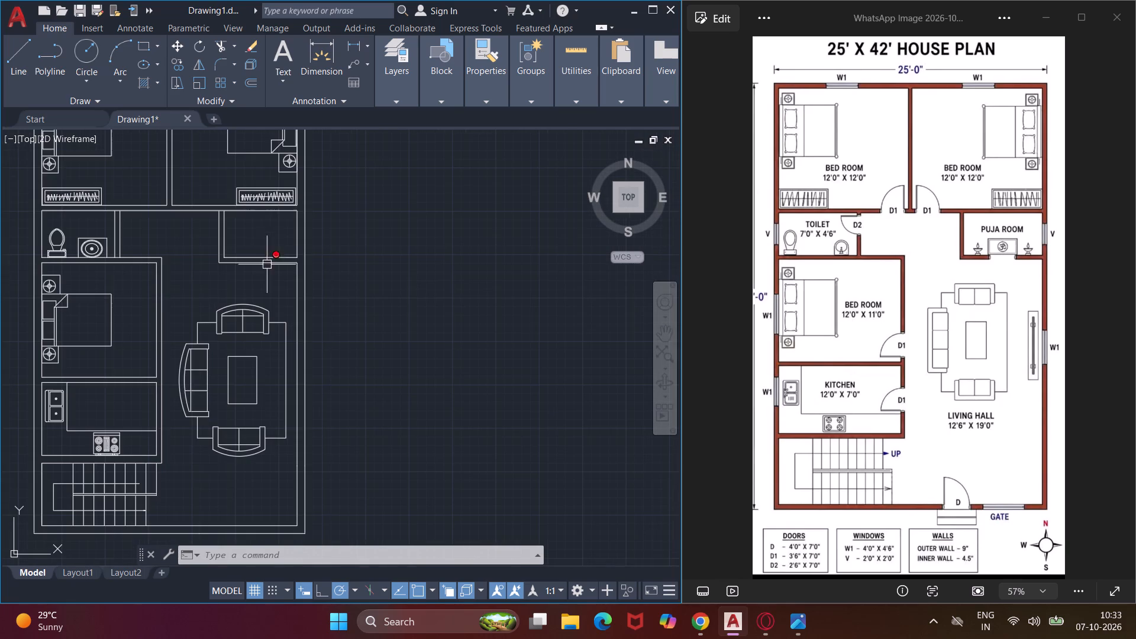
middle_drag(257, 246, 363, 298)
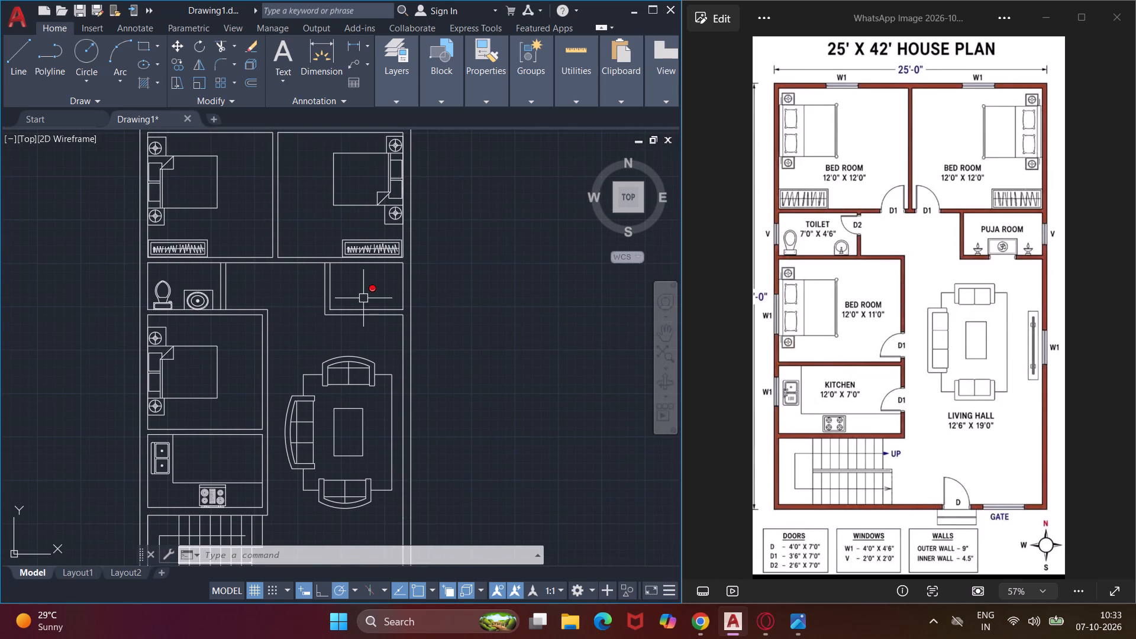
Insert the ready-made architectural Door - Imperial block in the empty space to the right of the floor plan.
key(ctrl+2)
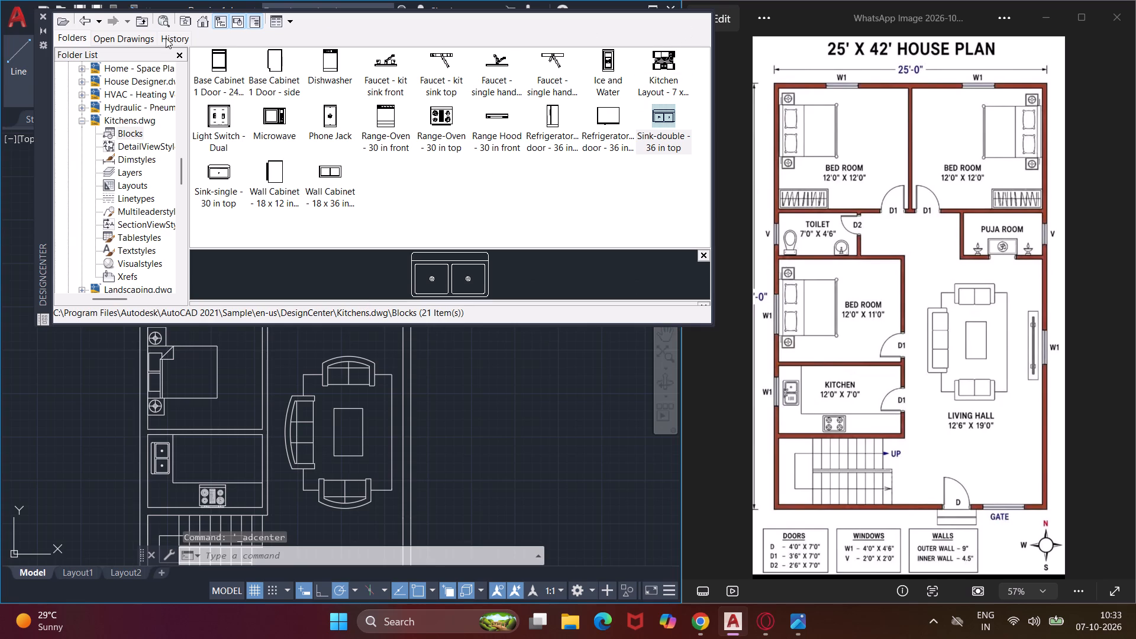
click(40, 17)
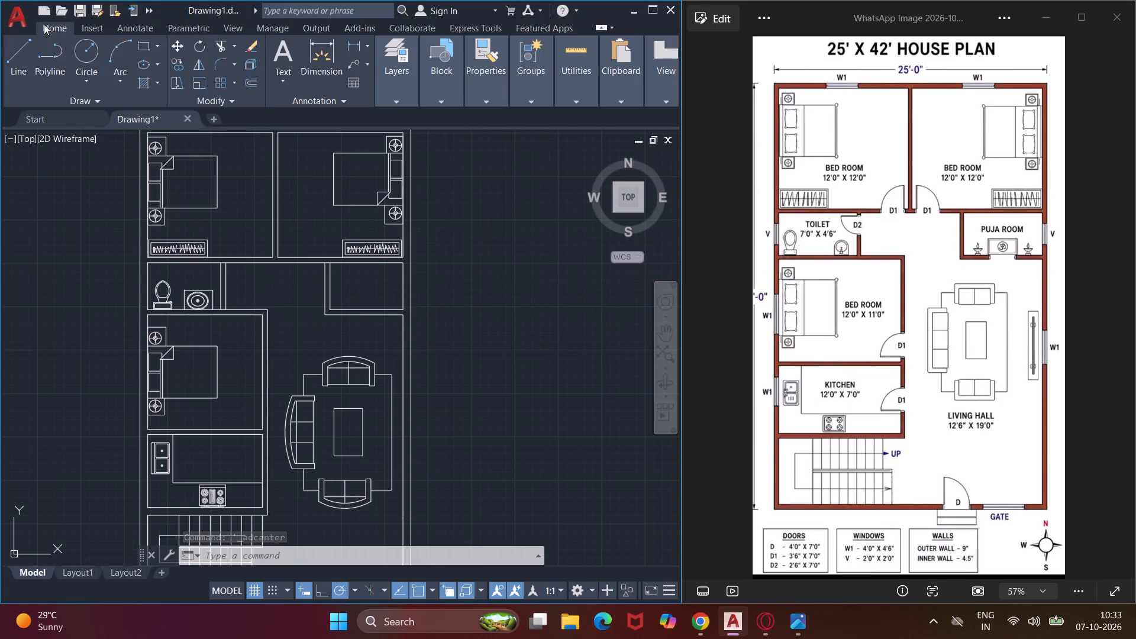
key(ctrl+3)
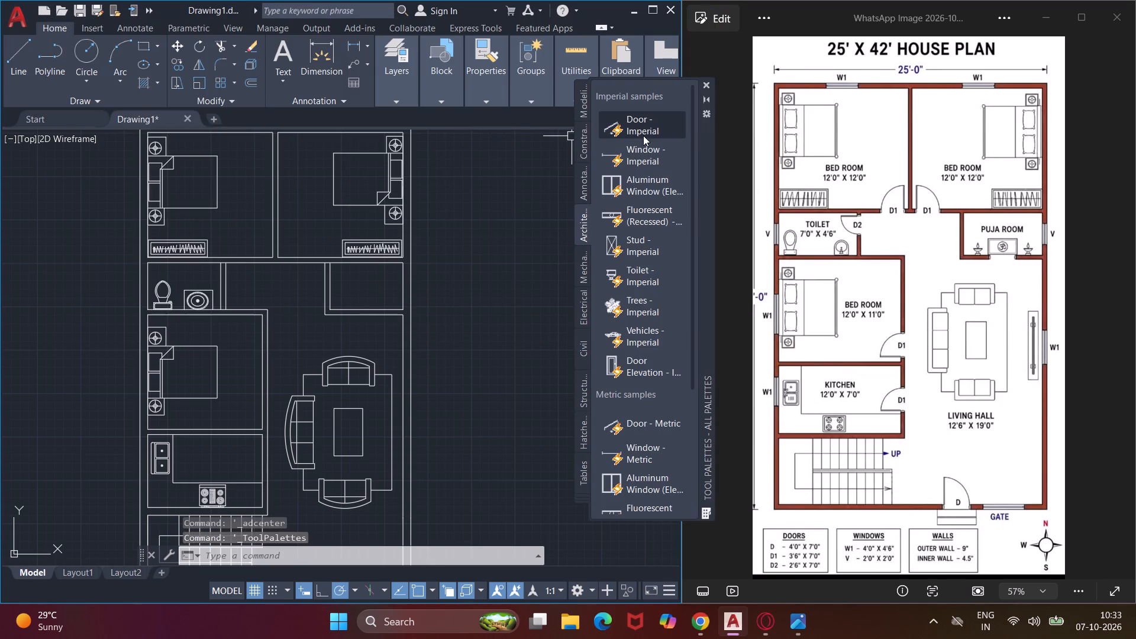
drag(641, 122, 529, 300)
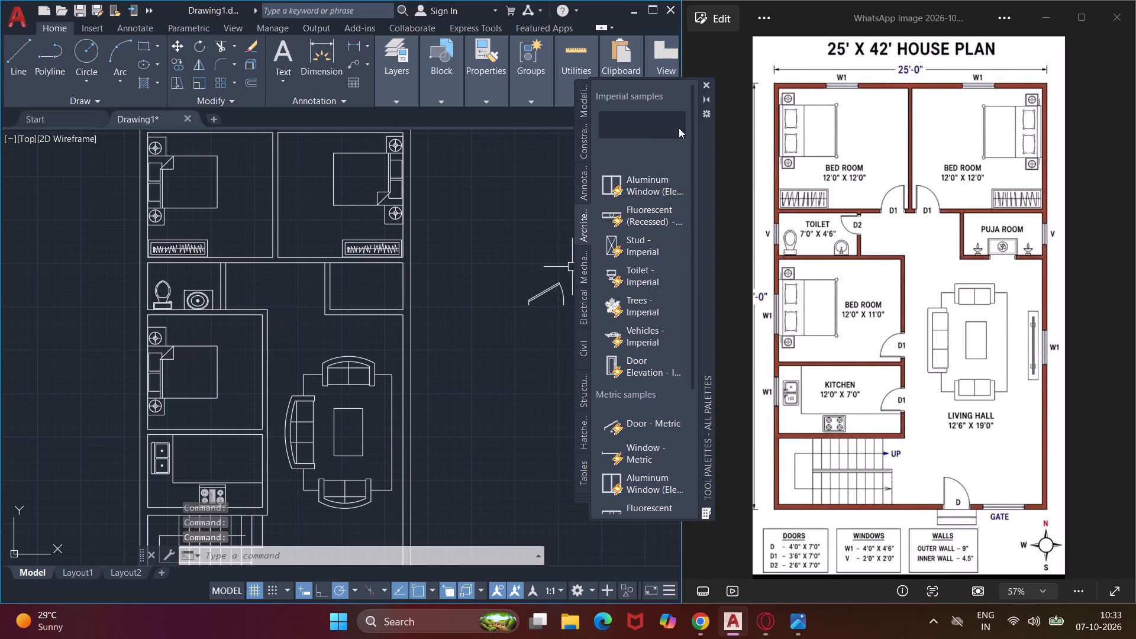
click(706, 85)
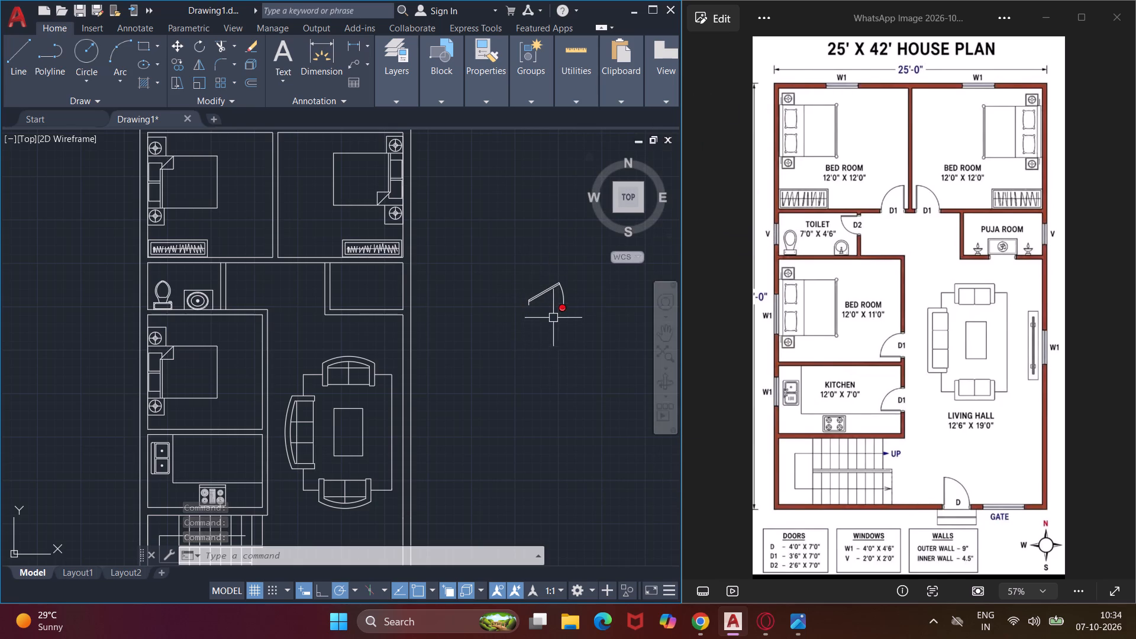
Set the inserted door block's opening angle to Open 90º.
scroll(561, 299, up, 2)
click(561, 295)
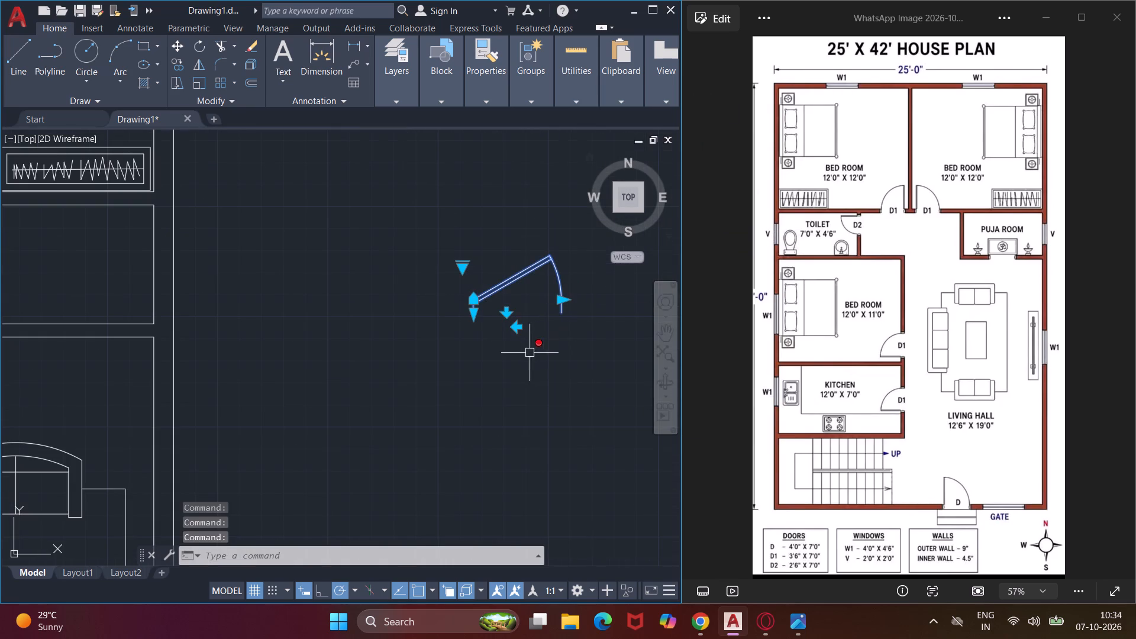
click(465, 269)
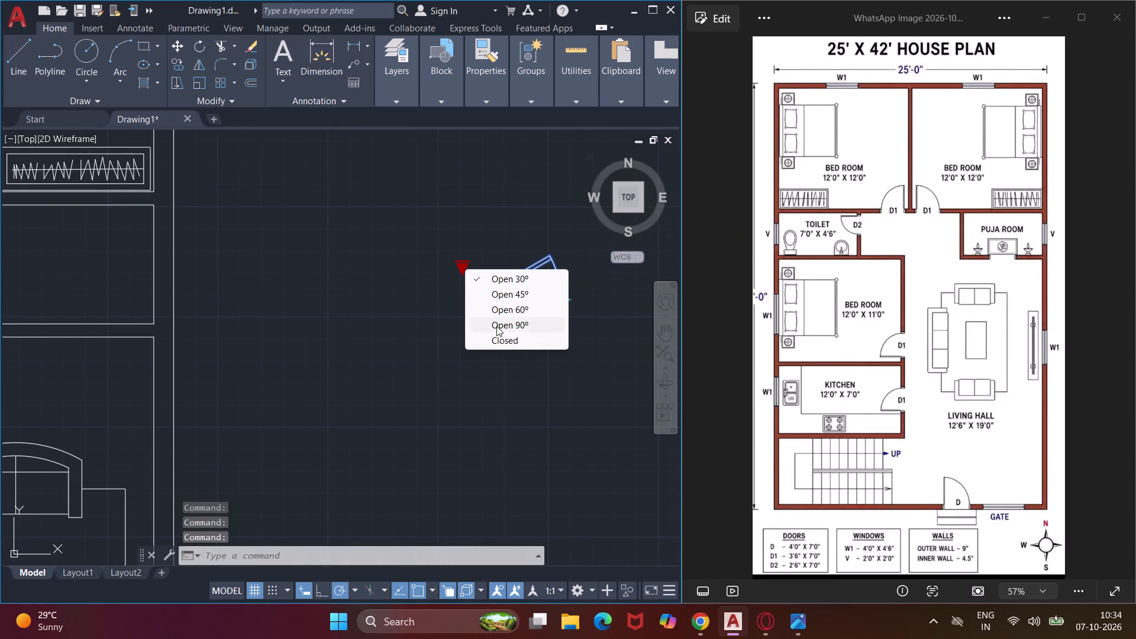
click(498, 327)
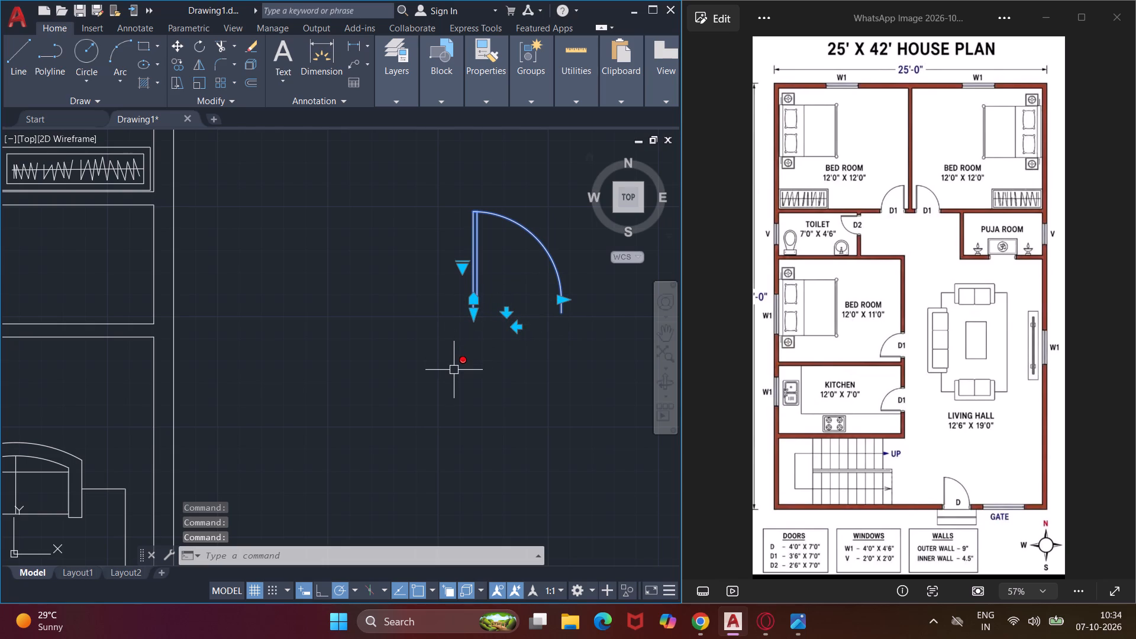
Mirror the door block about a vertical line to its right, keeping the original door.
middle_drag(454, 371, 375, 393)
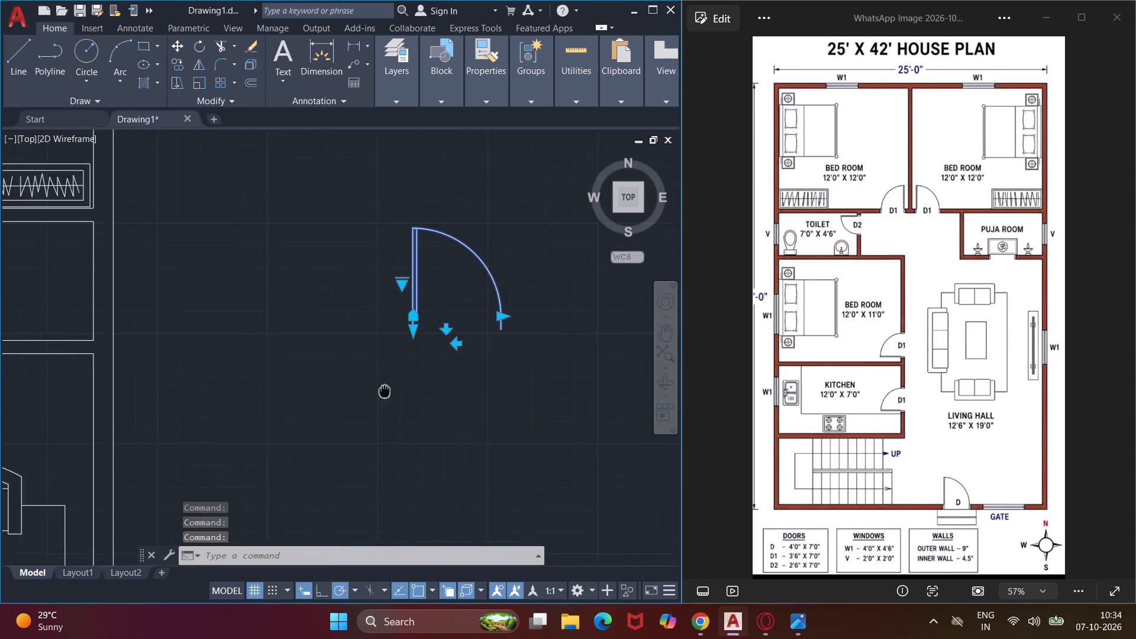
middle_drag(375, 393, 373, 393)
click(541, 189)
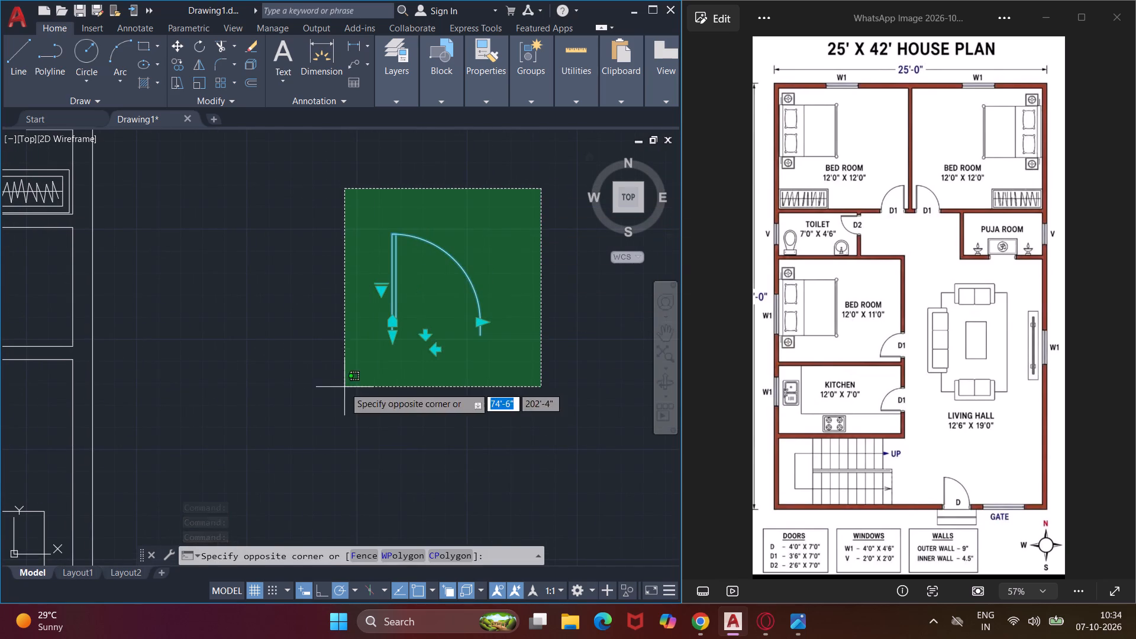
click(344, 387)
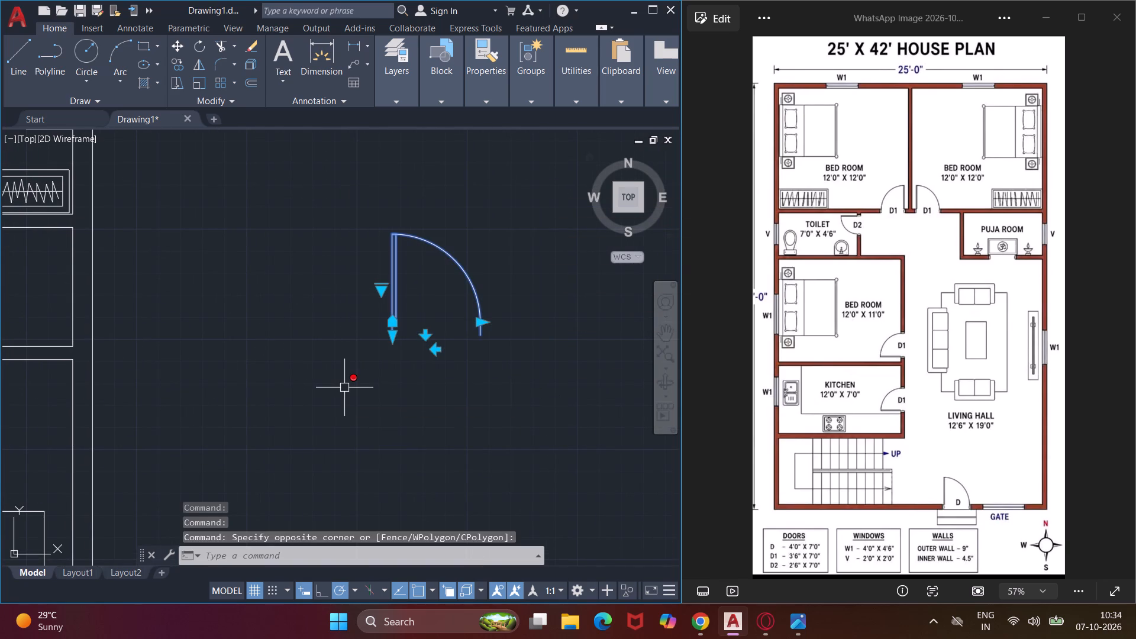
middle_drag(393, 354, 352, 365)
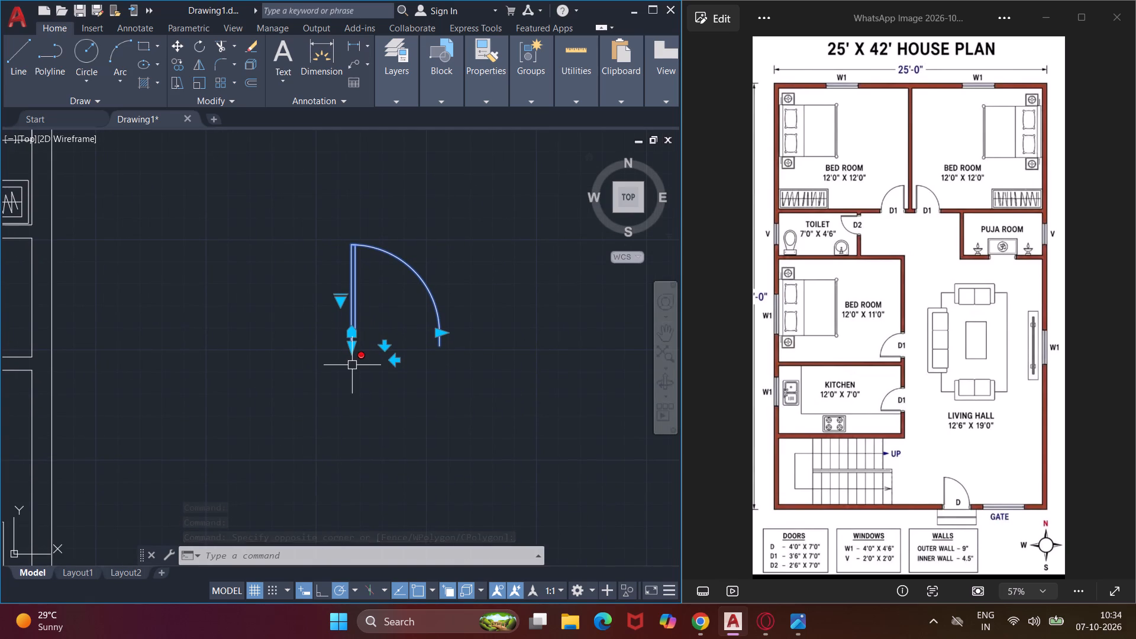
text(mi)
key(space)
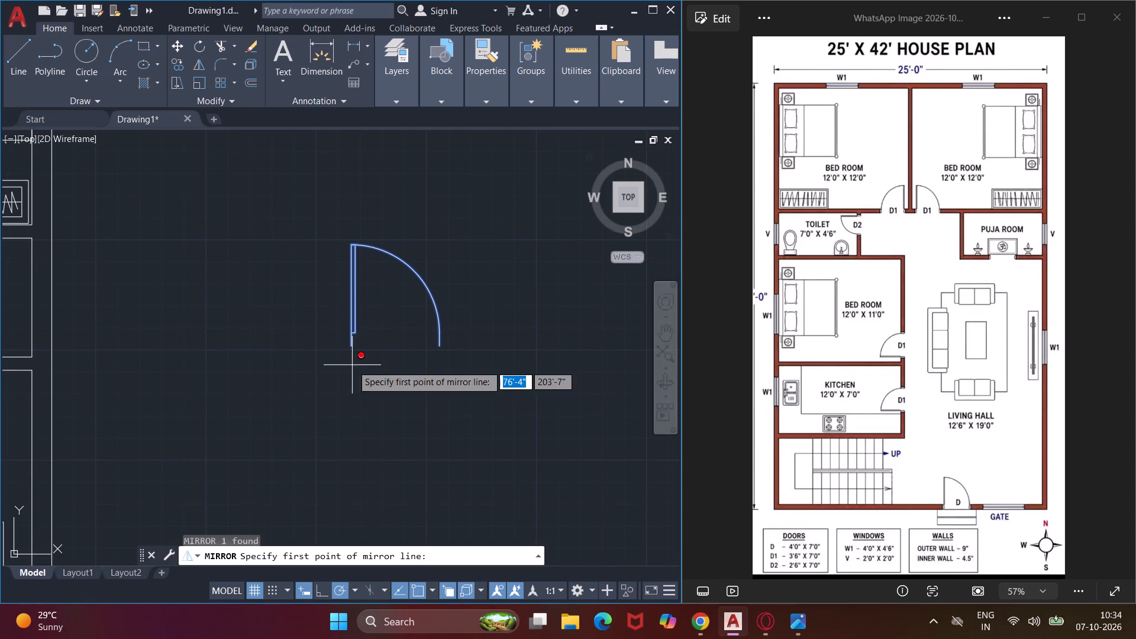
click(492, 186)
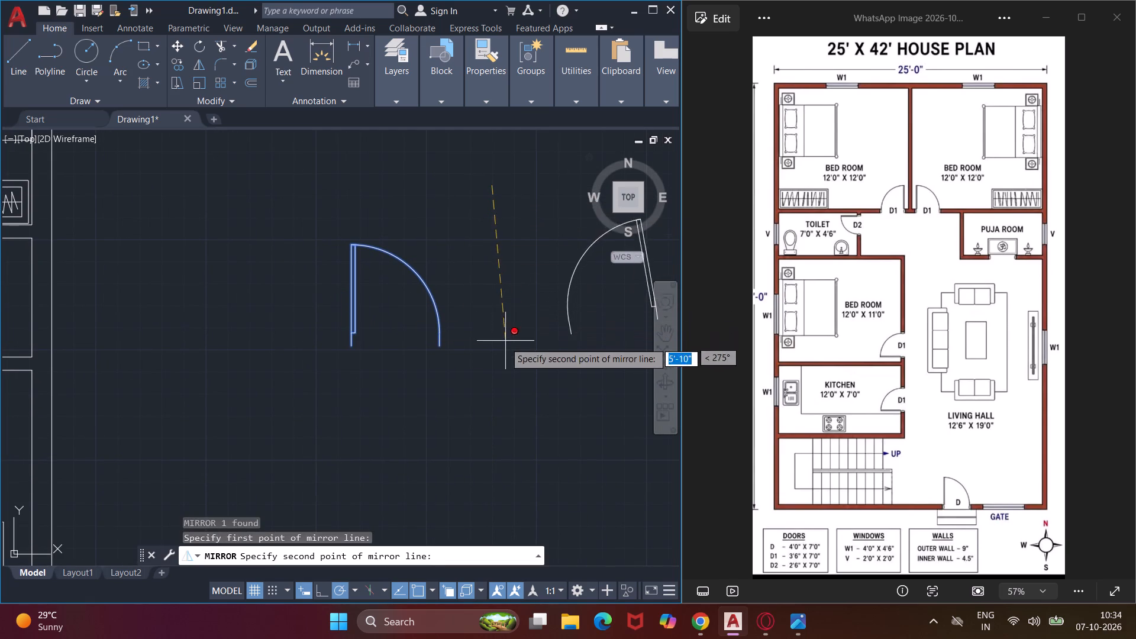
click(491, 360)
key(space)
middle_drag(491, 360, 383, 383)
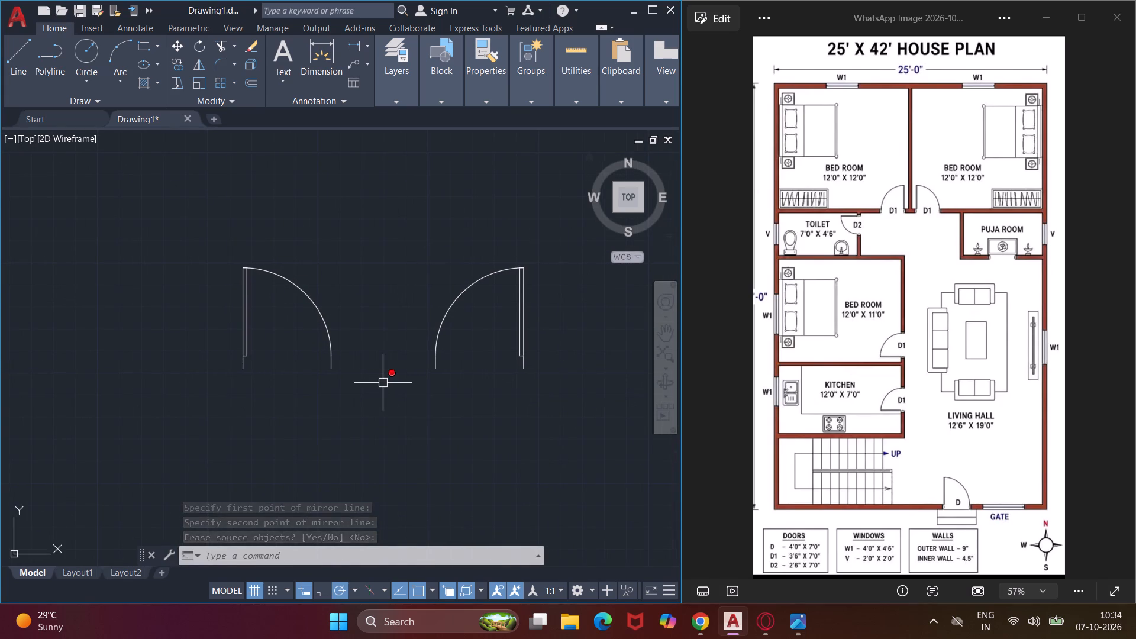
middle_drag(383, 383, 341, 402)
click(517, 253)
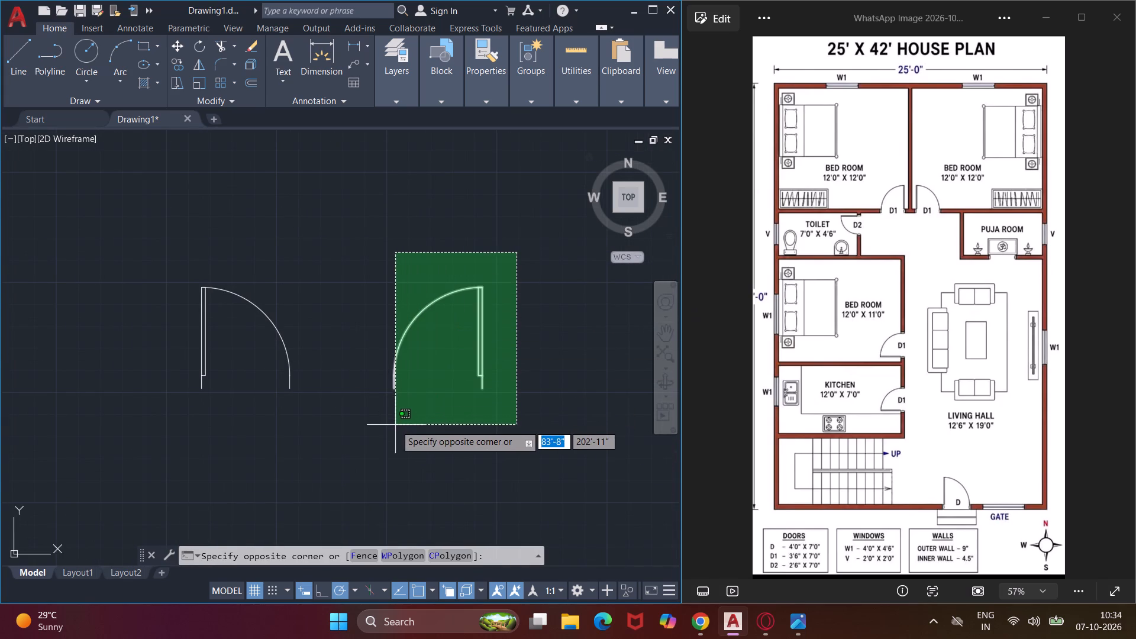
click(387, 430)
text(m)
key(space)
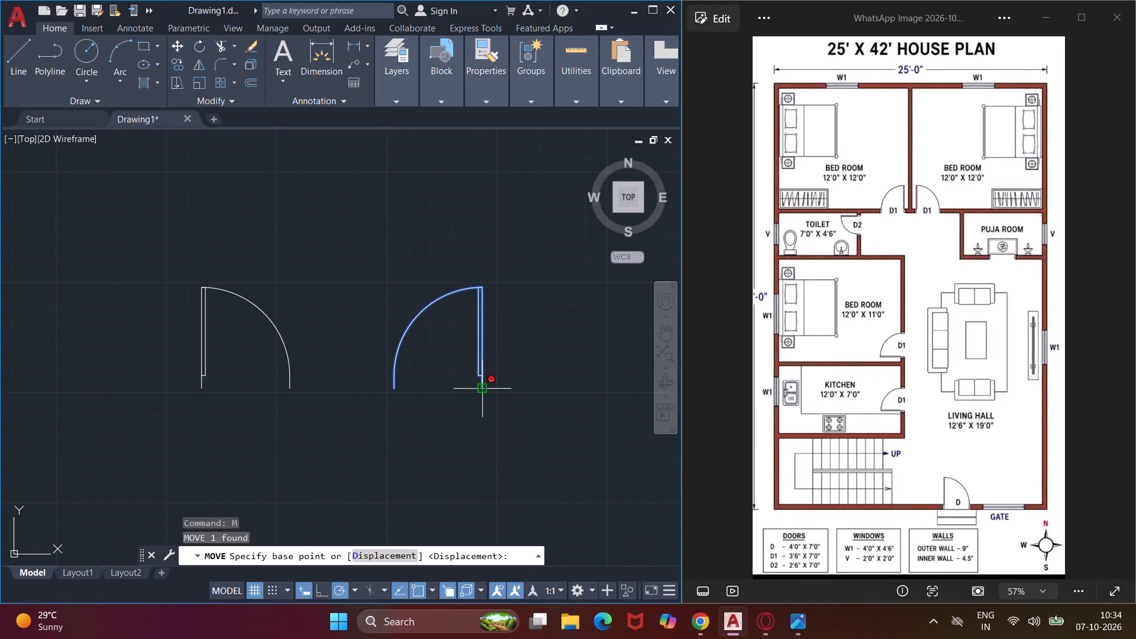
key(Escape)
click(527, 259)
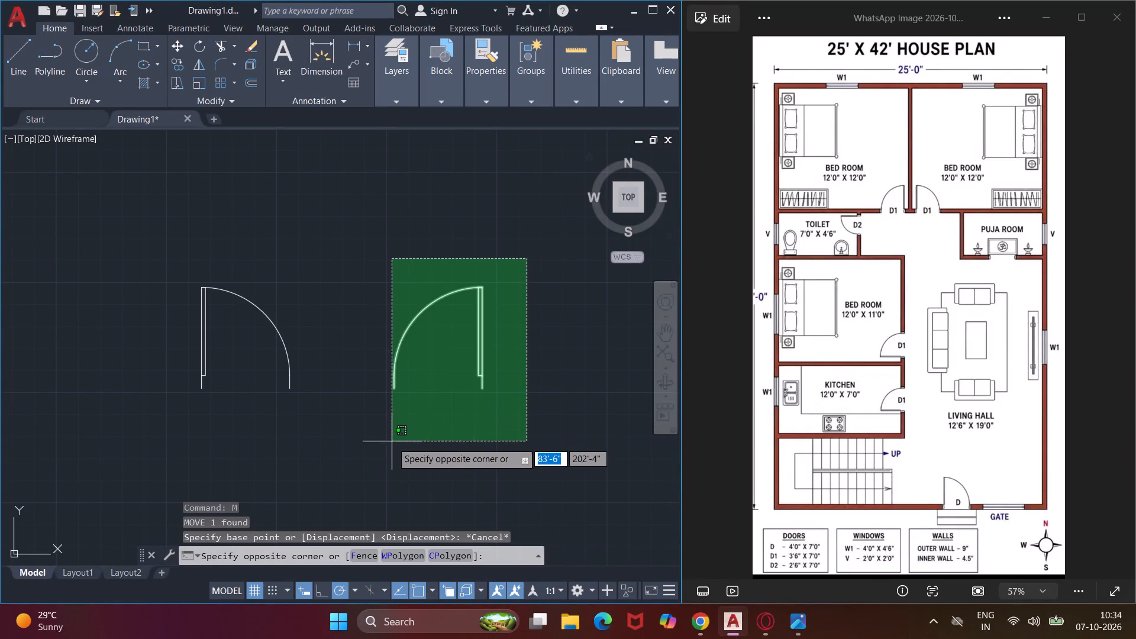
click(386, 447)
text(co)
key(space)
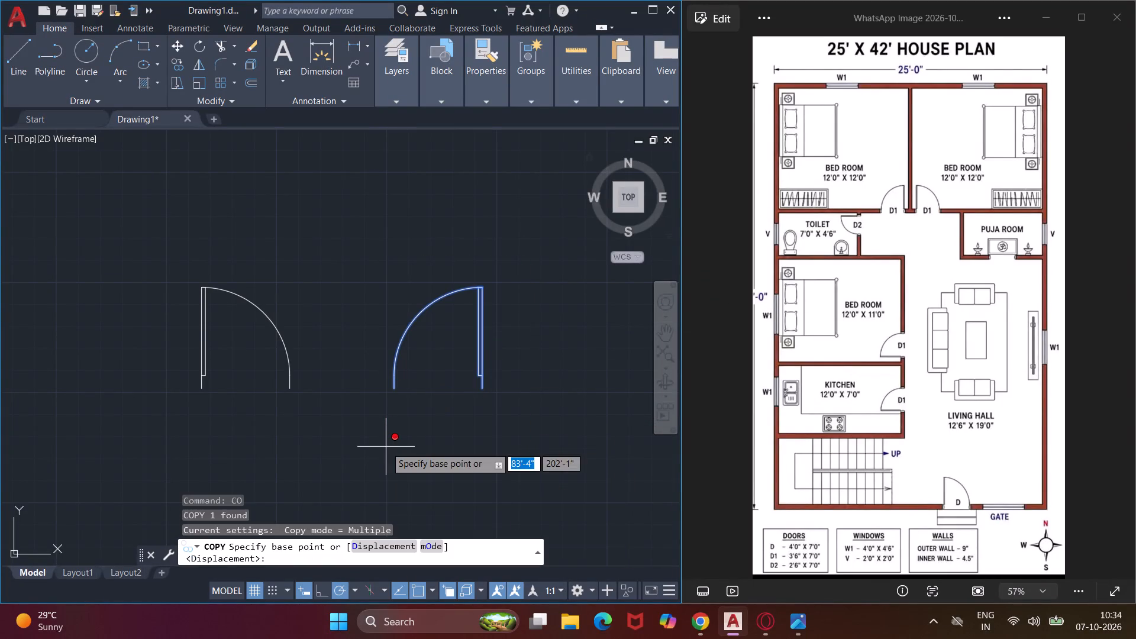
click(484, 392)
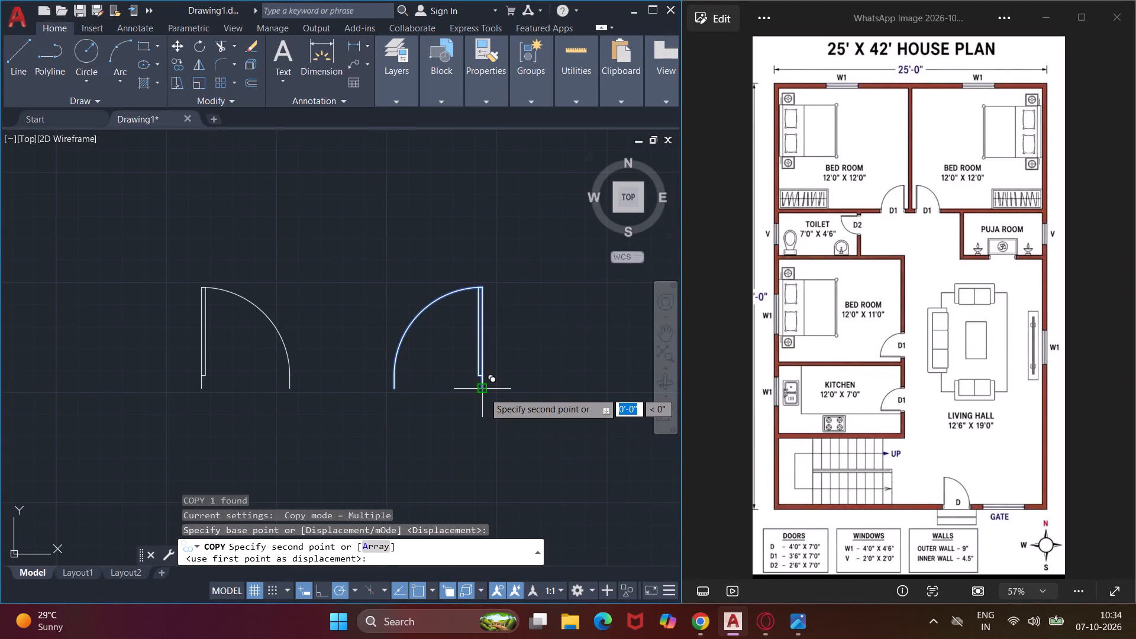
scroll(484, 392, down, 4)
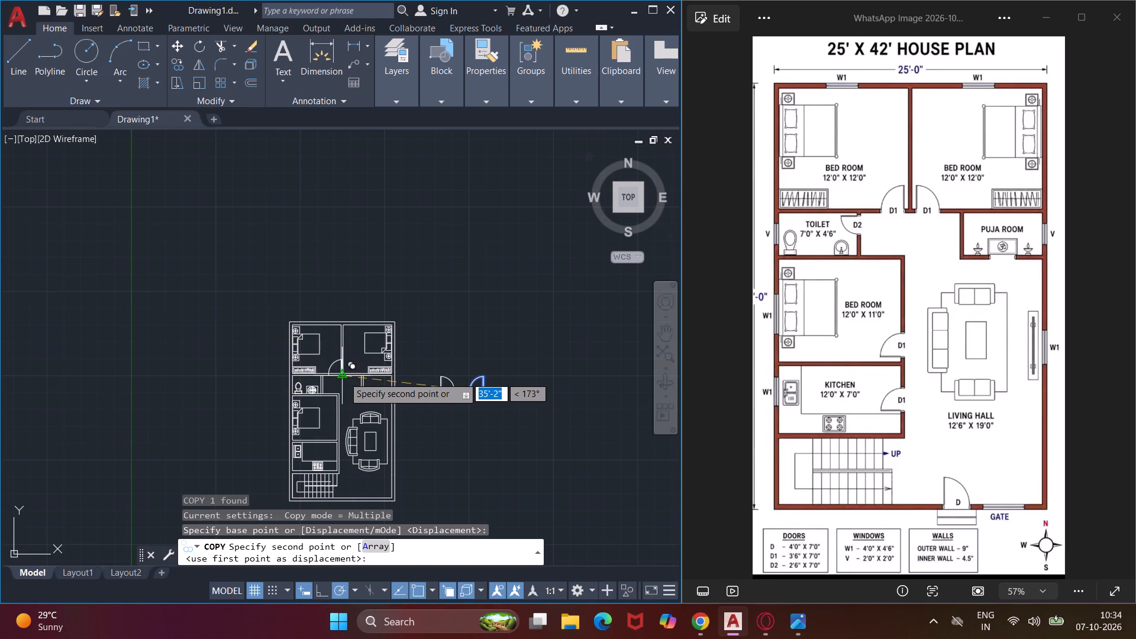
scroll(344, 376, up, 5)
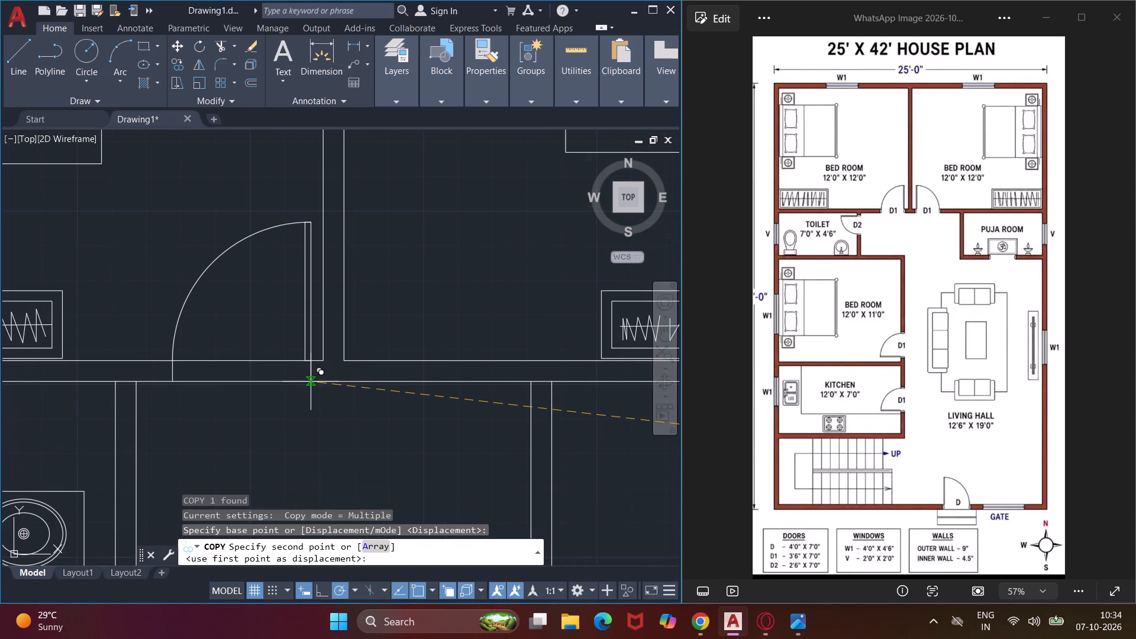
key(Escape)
Draw a 3' horizontal reference line leftward from the lower hinge-side end of the mirrored door.
scroll(284, 335, down, 3)
middle_drag(541, 388, 370, 405)
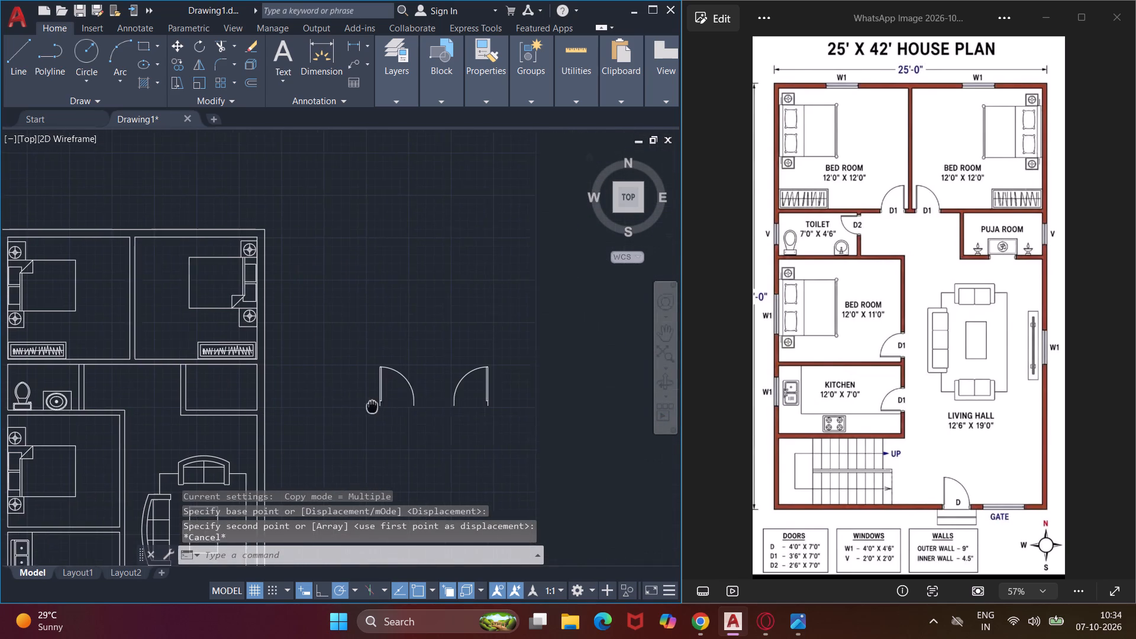
middle_drag(370, 405, 369, 405)
scroll(482, 417, up, 2)
text(l)
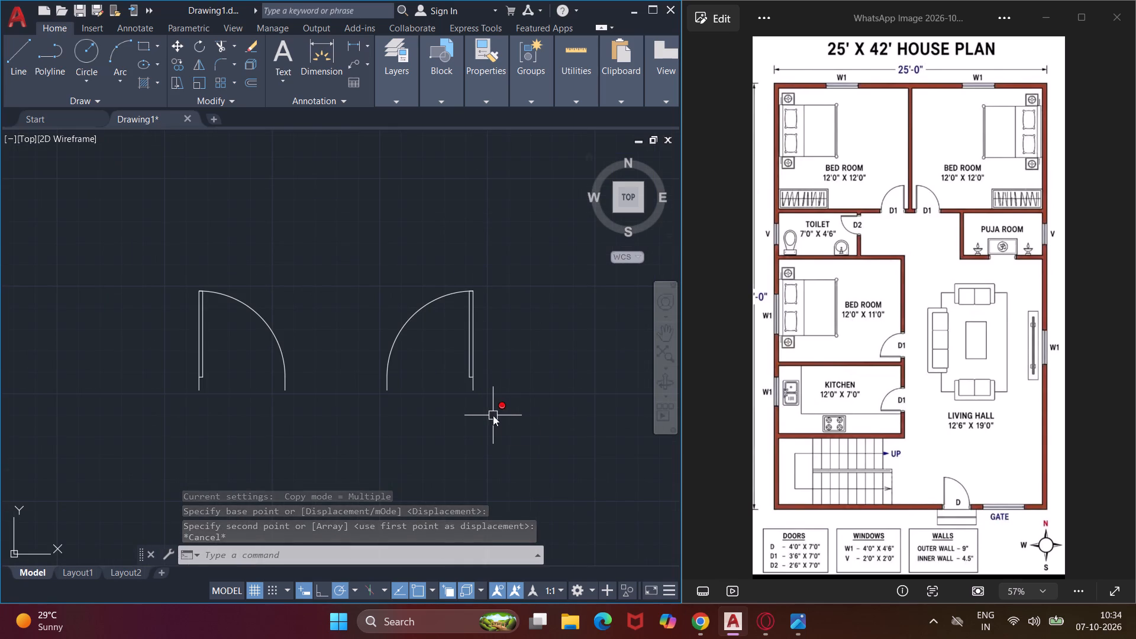
key(space)
click(476, 391)
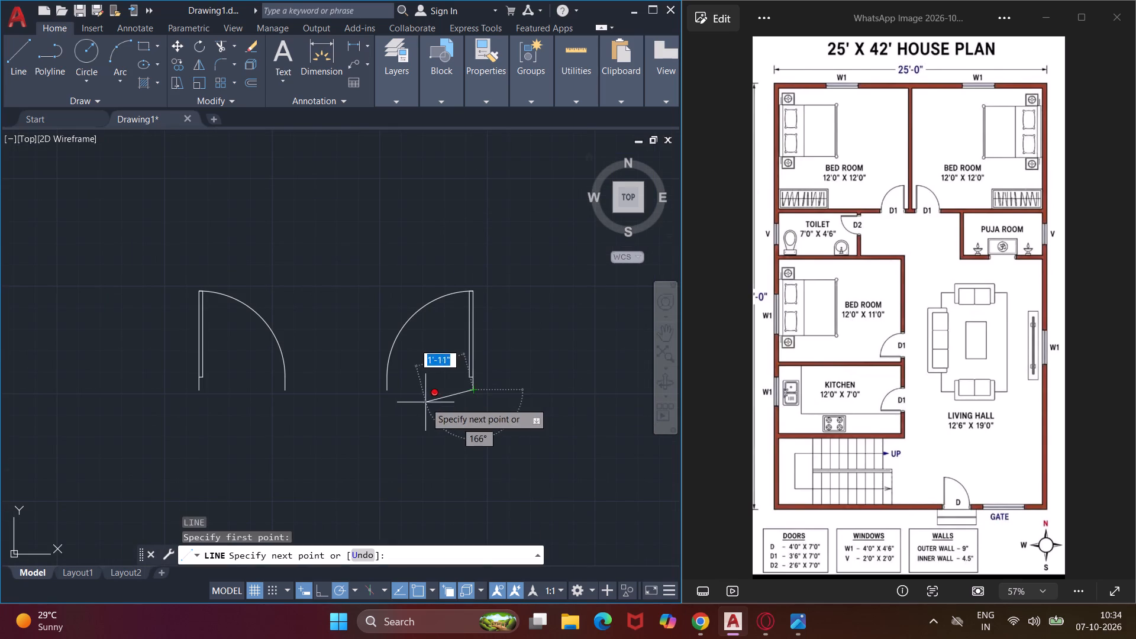
text(3')
key(Return)
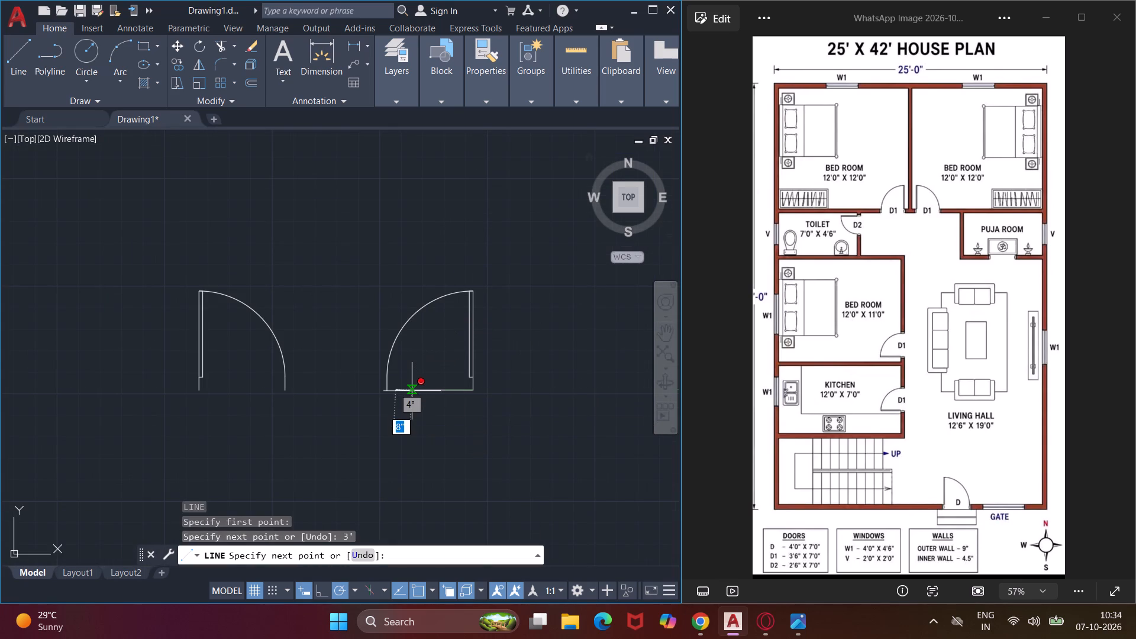
key(Escape)
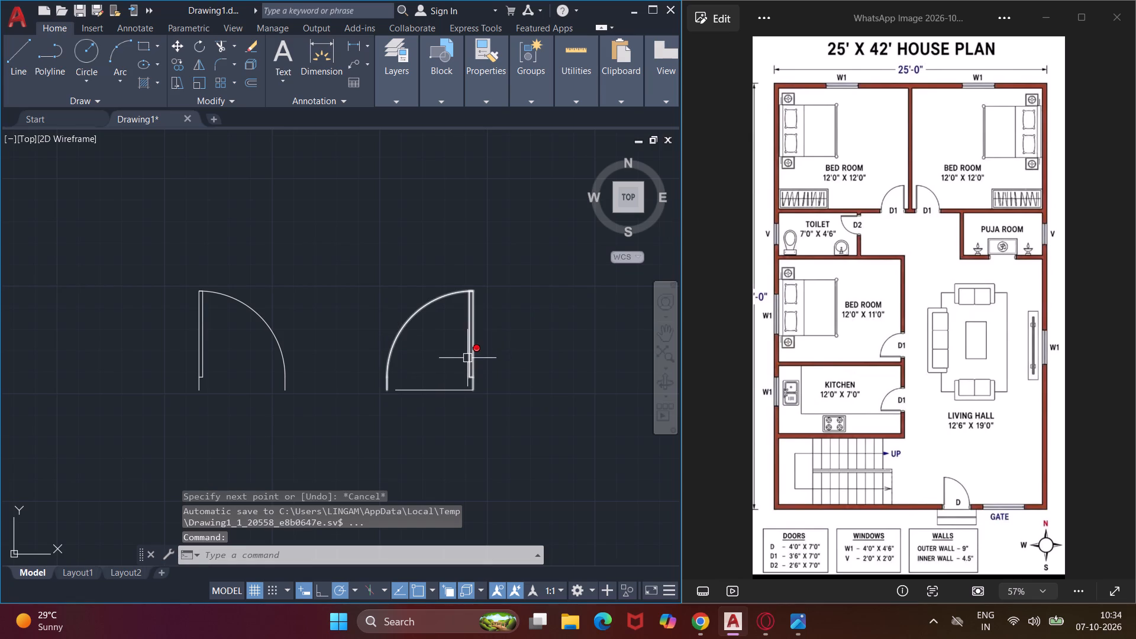
Scale the mirrored door from its lower hinge-side end so its width matches the 3' reference line.
click(467, 358)
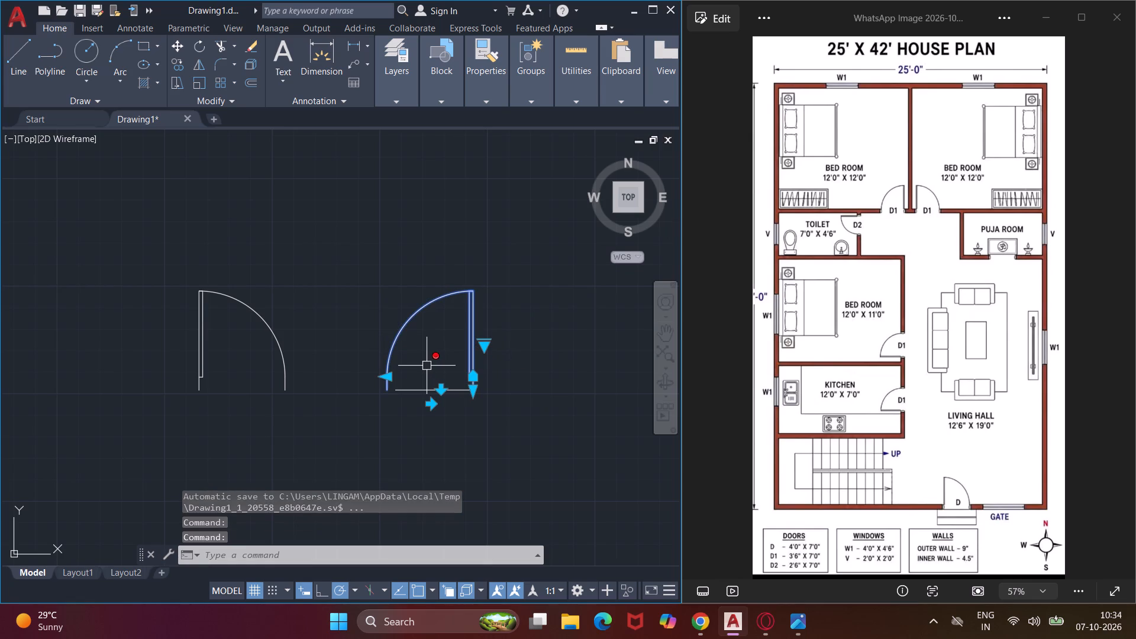
key(e)
key(BackSpace)
text(sc)
key(space)
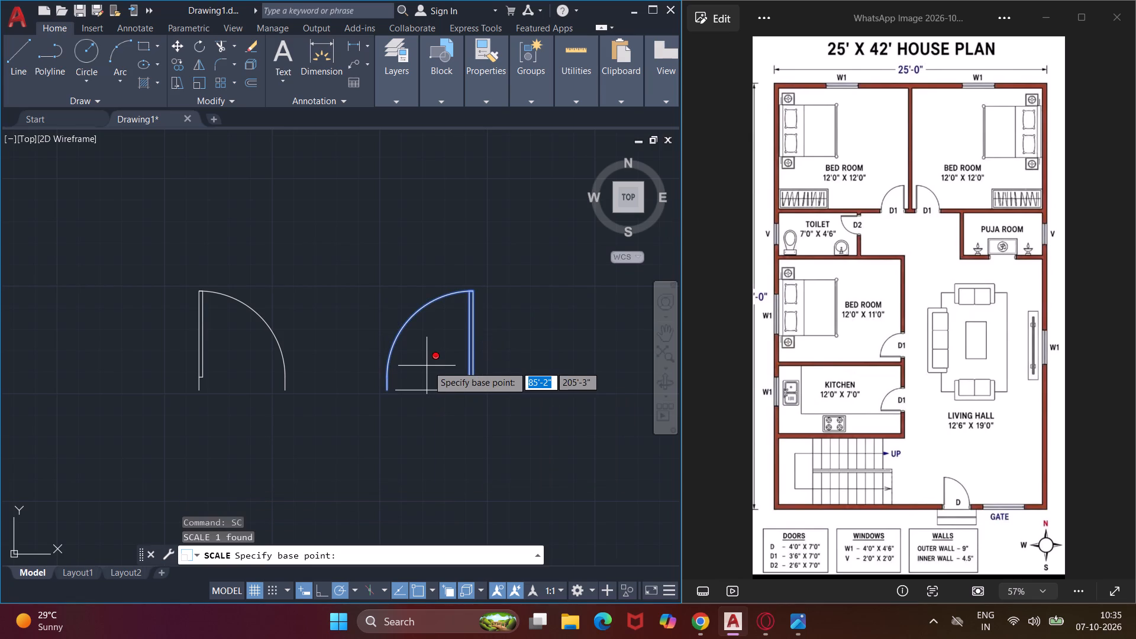
scroll(451, 376, up, 3)
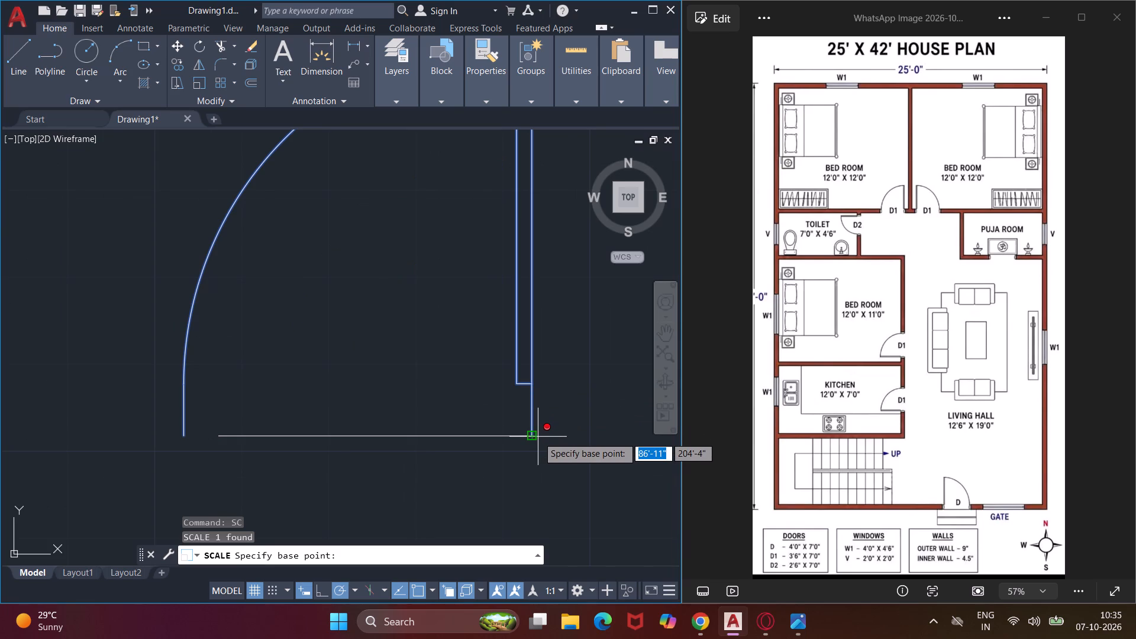
click(533, 437)
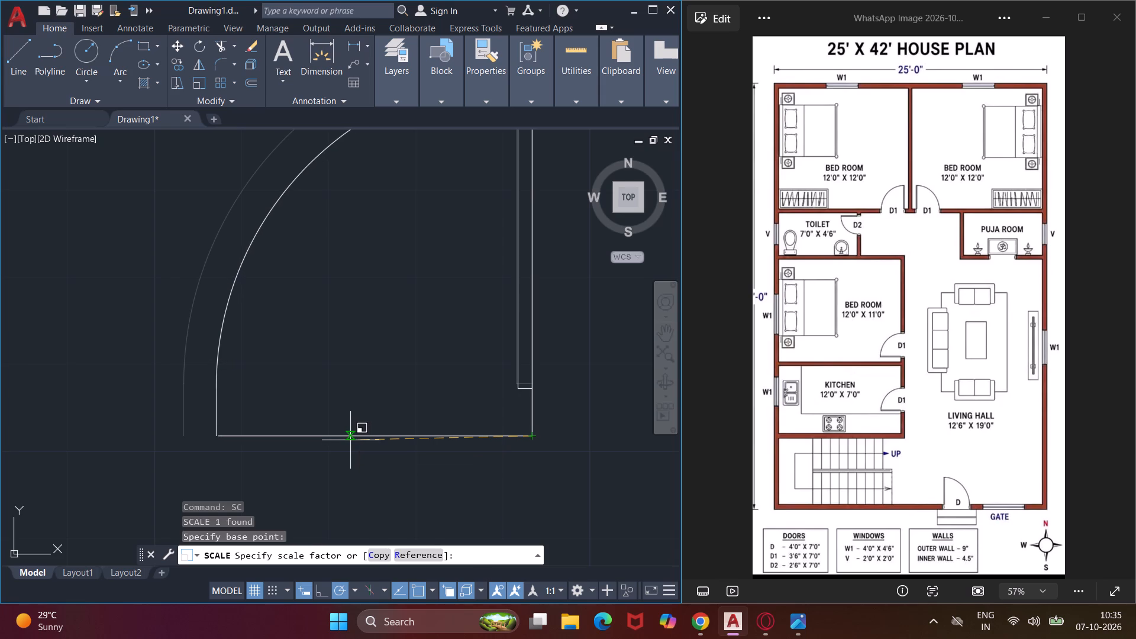
click(352, 440)
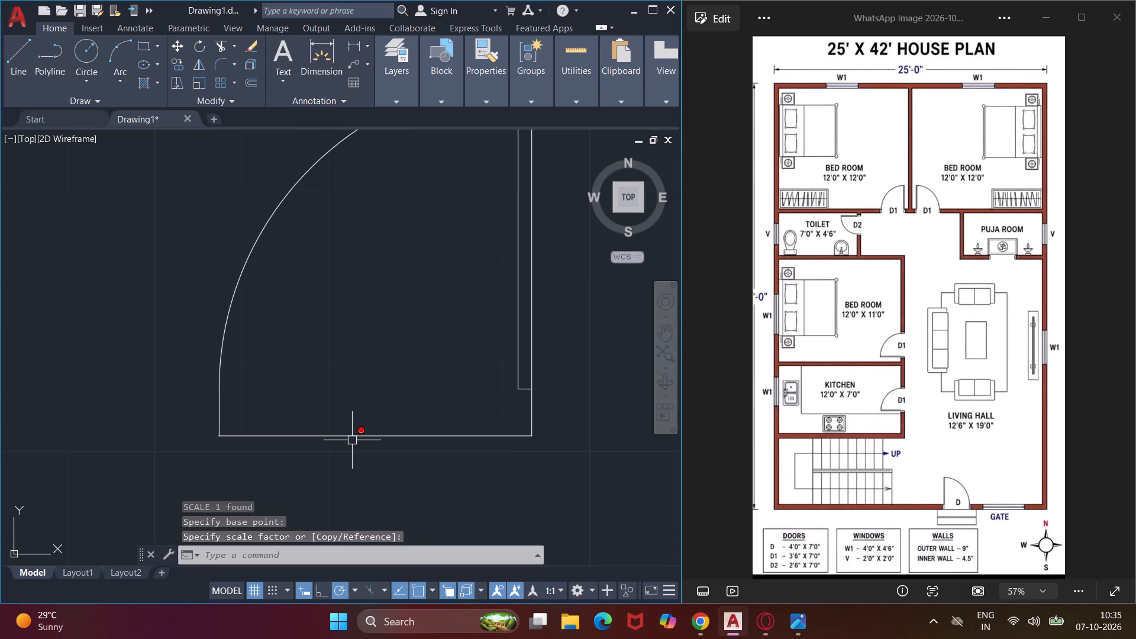
key(Escape)
Delete the 3' reference line and the original unscaled door, keeping only the scaled mirrored door.
click(367, 434)
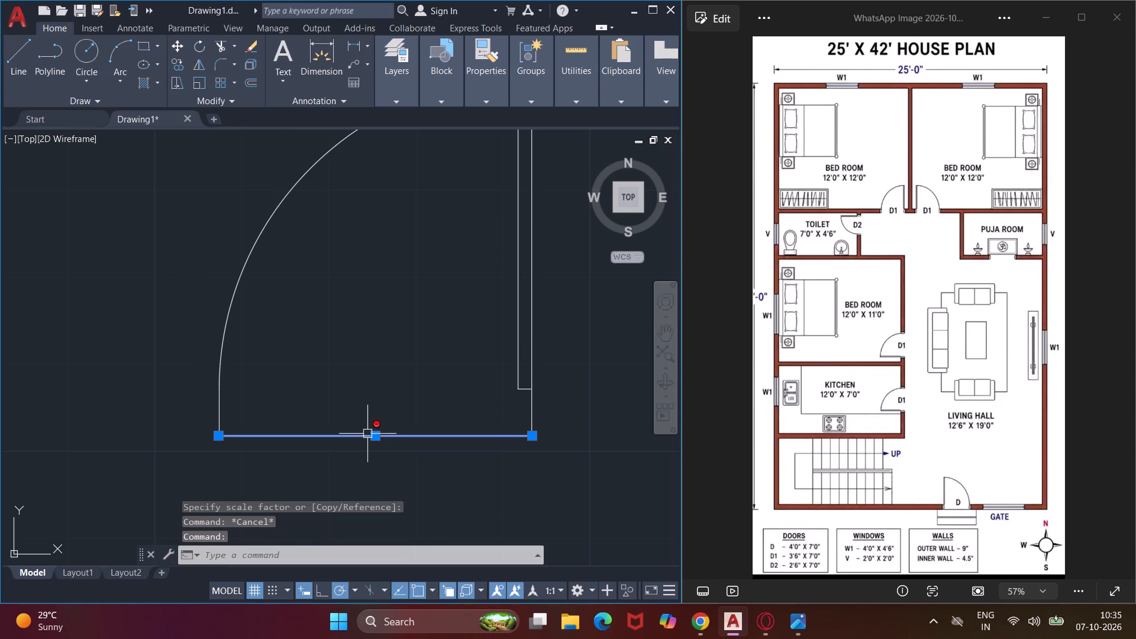
key(Delete)
scroll(385, 435, down, 3)
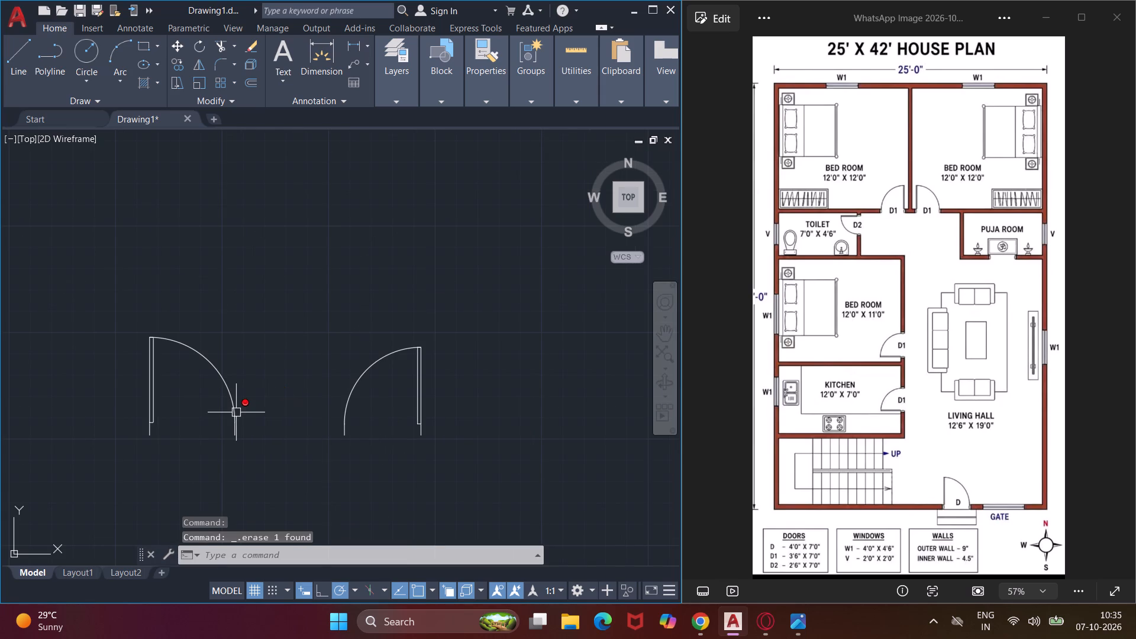
click(235, 413)
key(Delete)
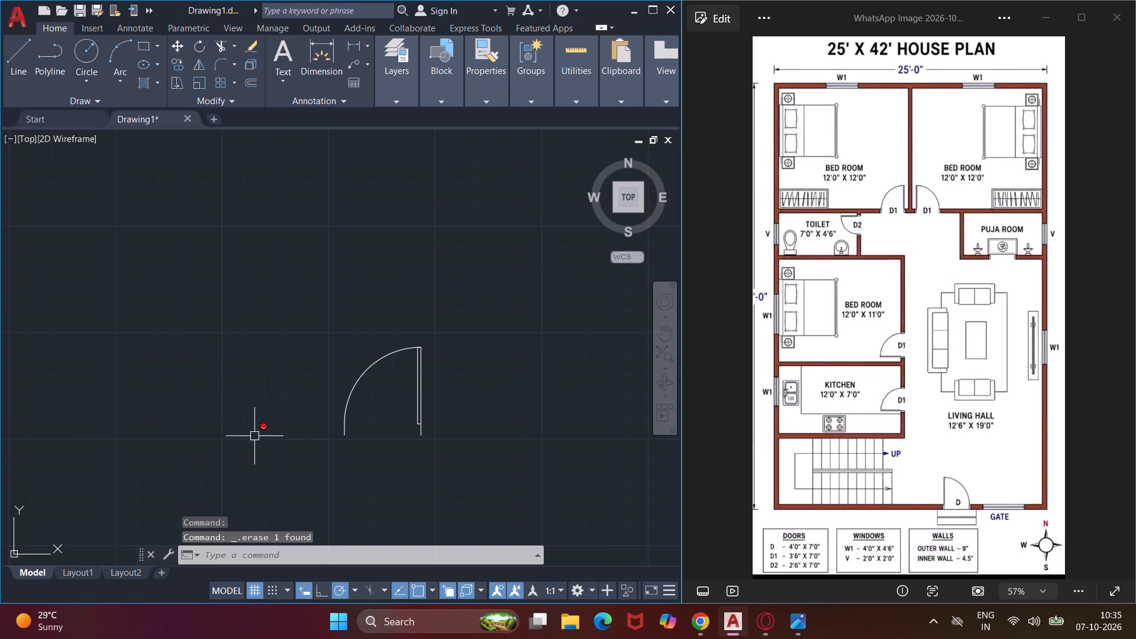
Mirror the scaled door about a vertical line to its left, keeping the original door.
middle_drag(257, 433, 243, 370)
scroll(243, 373, up, 1)
click(524, 209)
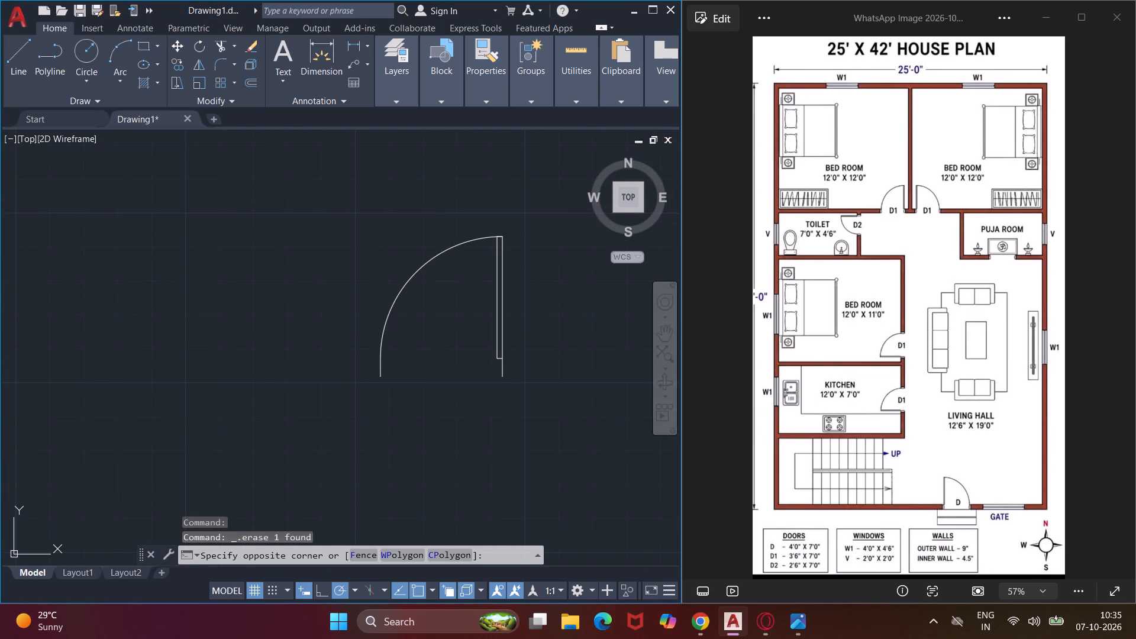
click(373, 415)
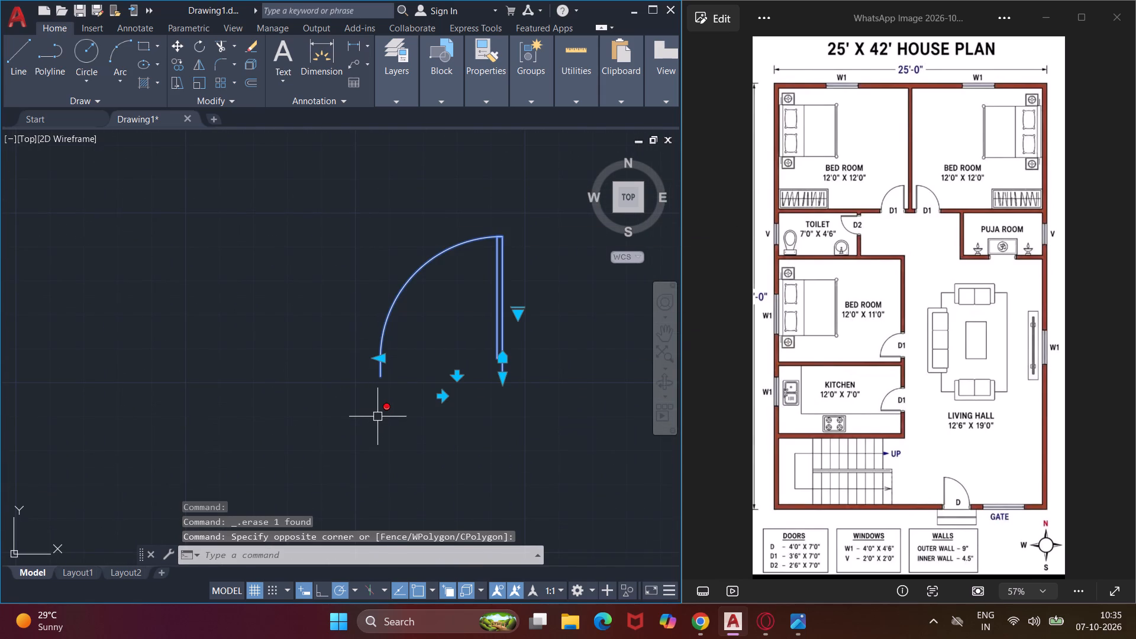
text(mi)
key(space)
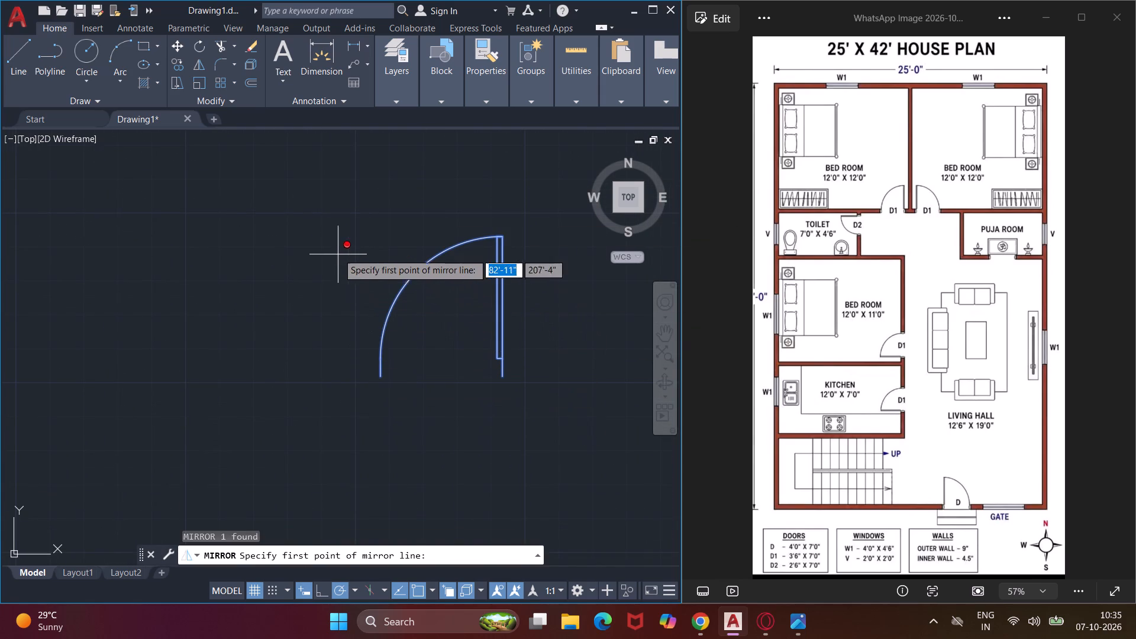
click(339, 204)
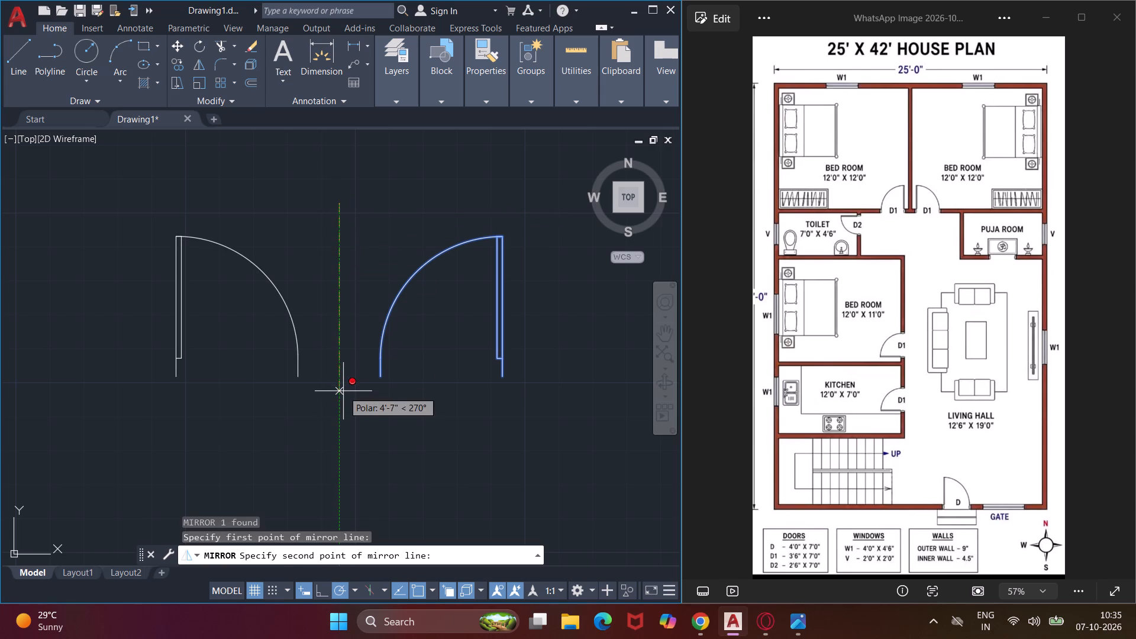
click(344, 393)
key(space)
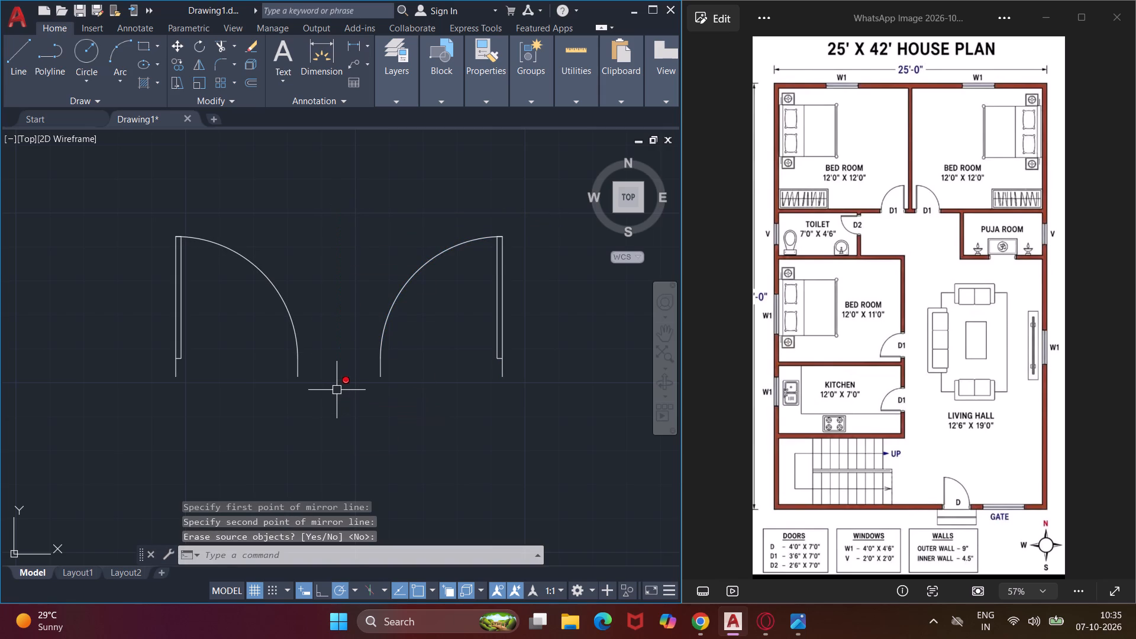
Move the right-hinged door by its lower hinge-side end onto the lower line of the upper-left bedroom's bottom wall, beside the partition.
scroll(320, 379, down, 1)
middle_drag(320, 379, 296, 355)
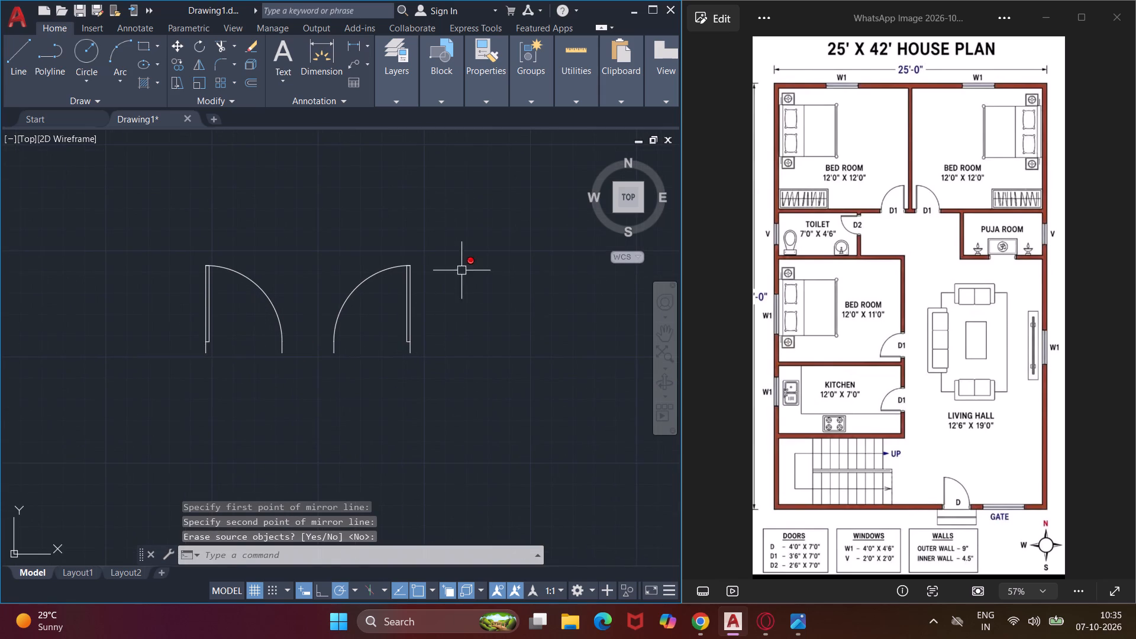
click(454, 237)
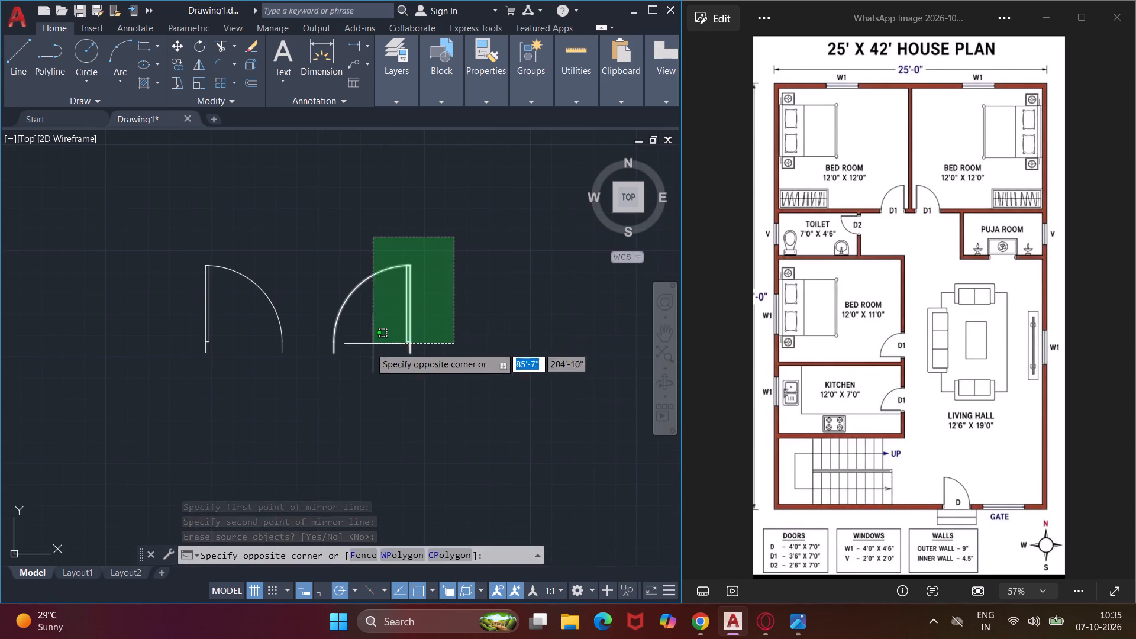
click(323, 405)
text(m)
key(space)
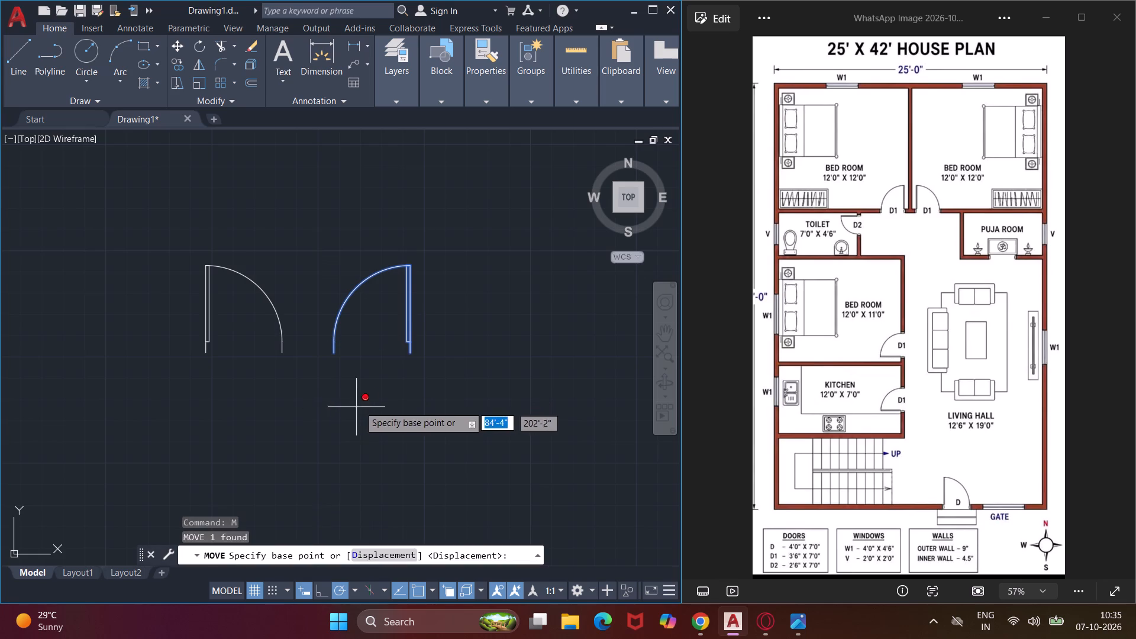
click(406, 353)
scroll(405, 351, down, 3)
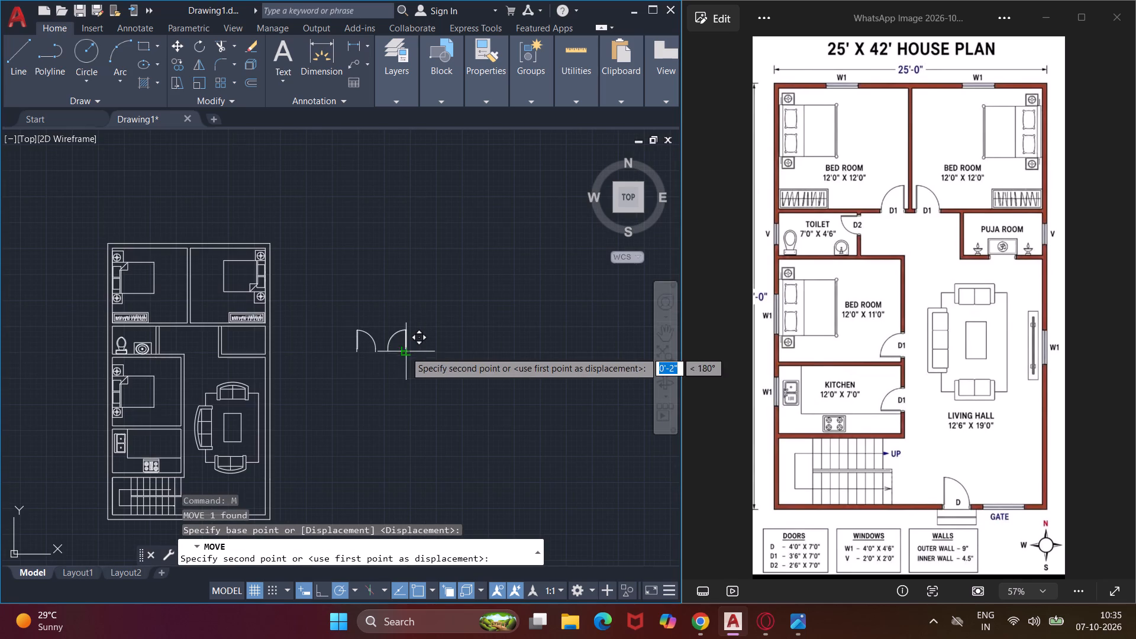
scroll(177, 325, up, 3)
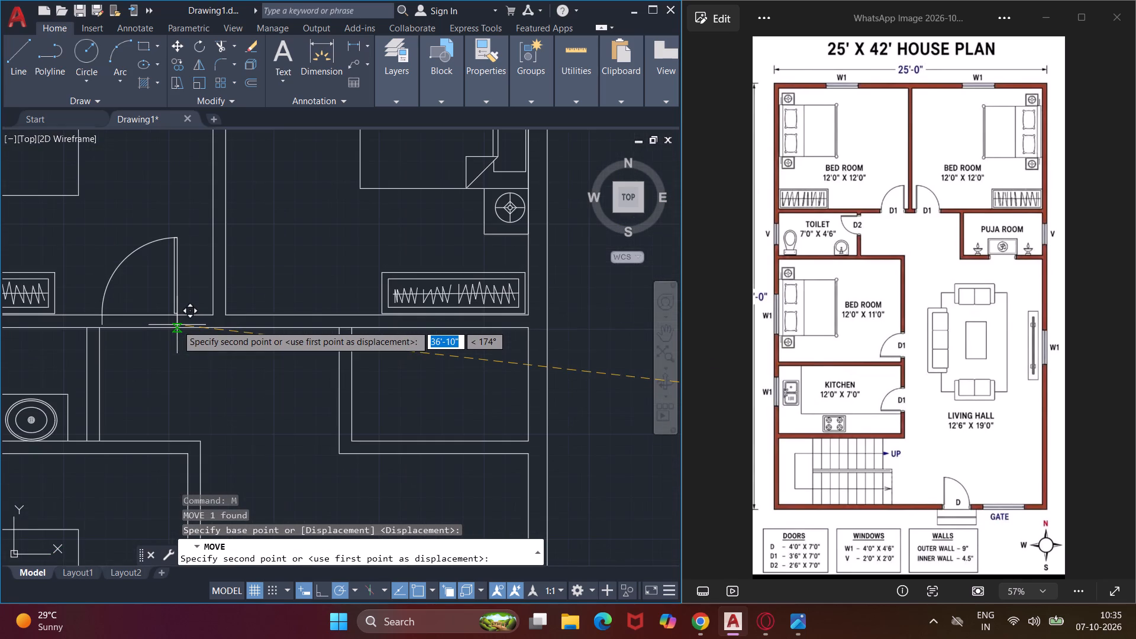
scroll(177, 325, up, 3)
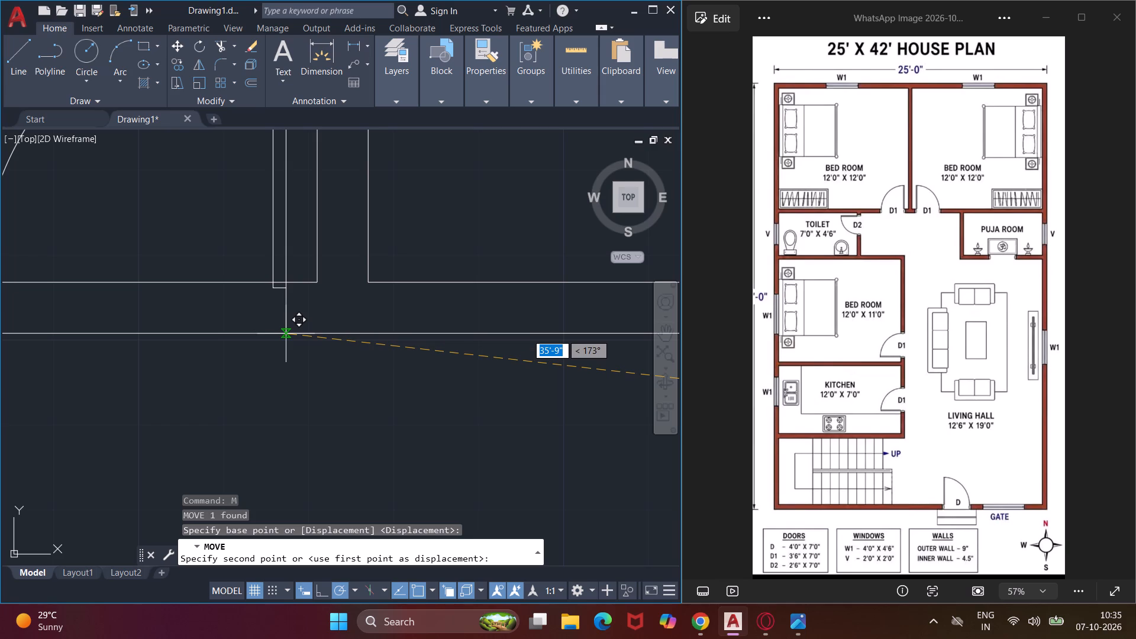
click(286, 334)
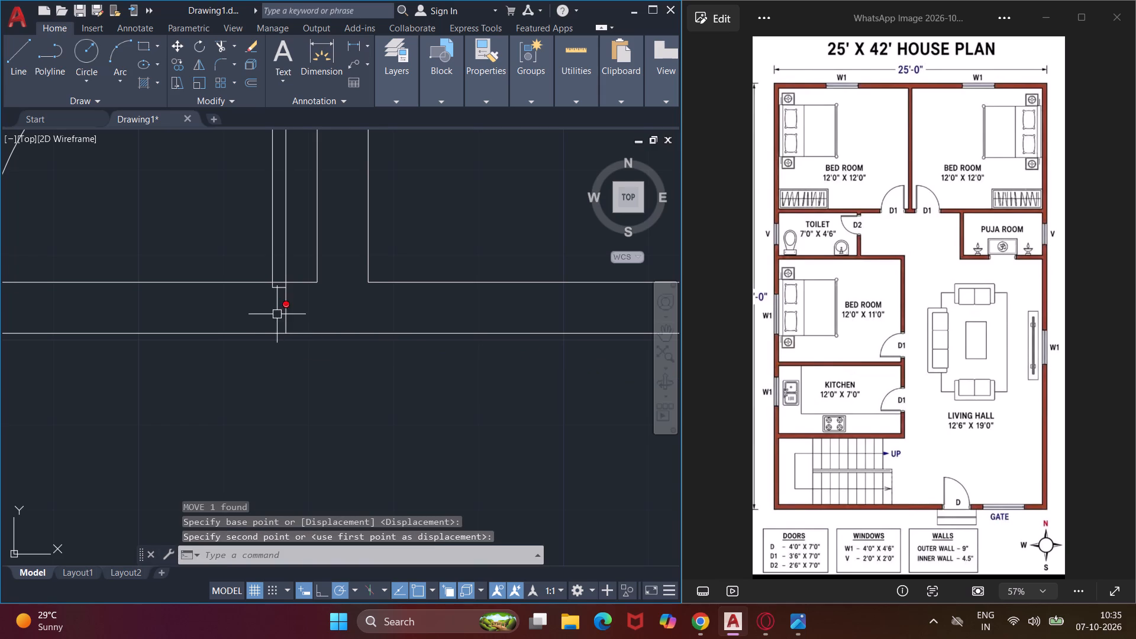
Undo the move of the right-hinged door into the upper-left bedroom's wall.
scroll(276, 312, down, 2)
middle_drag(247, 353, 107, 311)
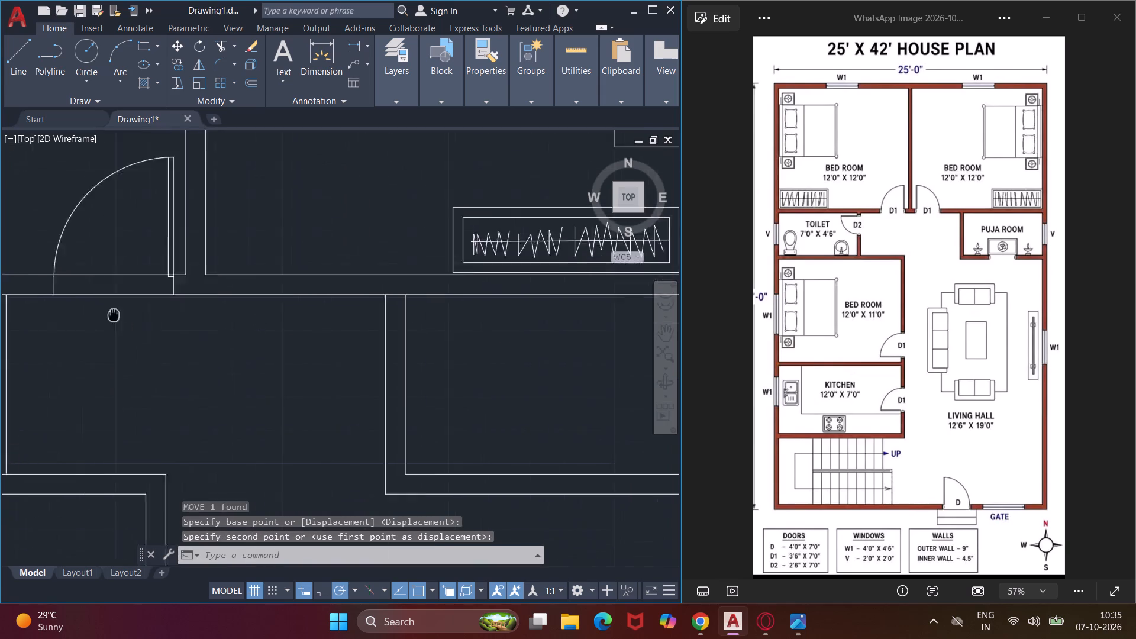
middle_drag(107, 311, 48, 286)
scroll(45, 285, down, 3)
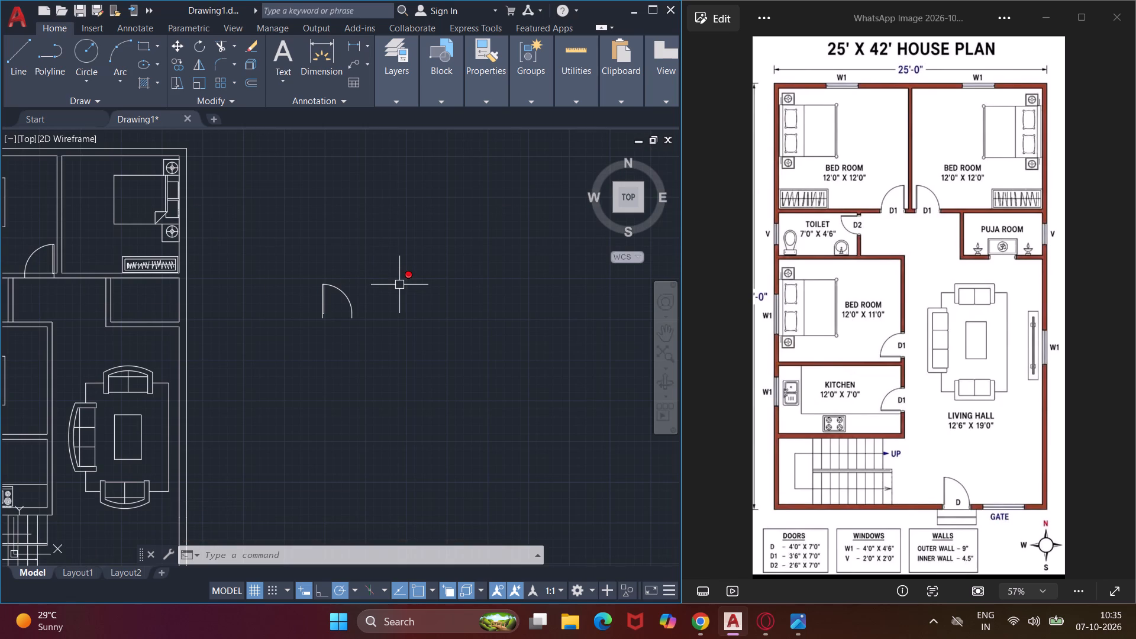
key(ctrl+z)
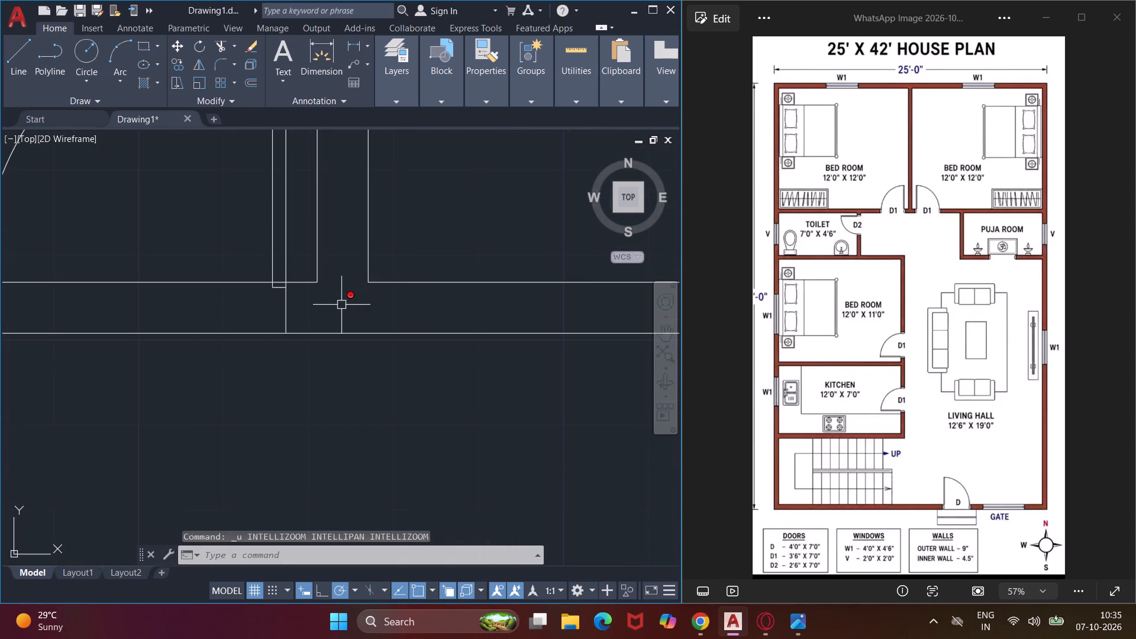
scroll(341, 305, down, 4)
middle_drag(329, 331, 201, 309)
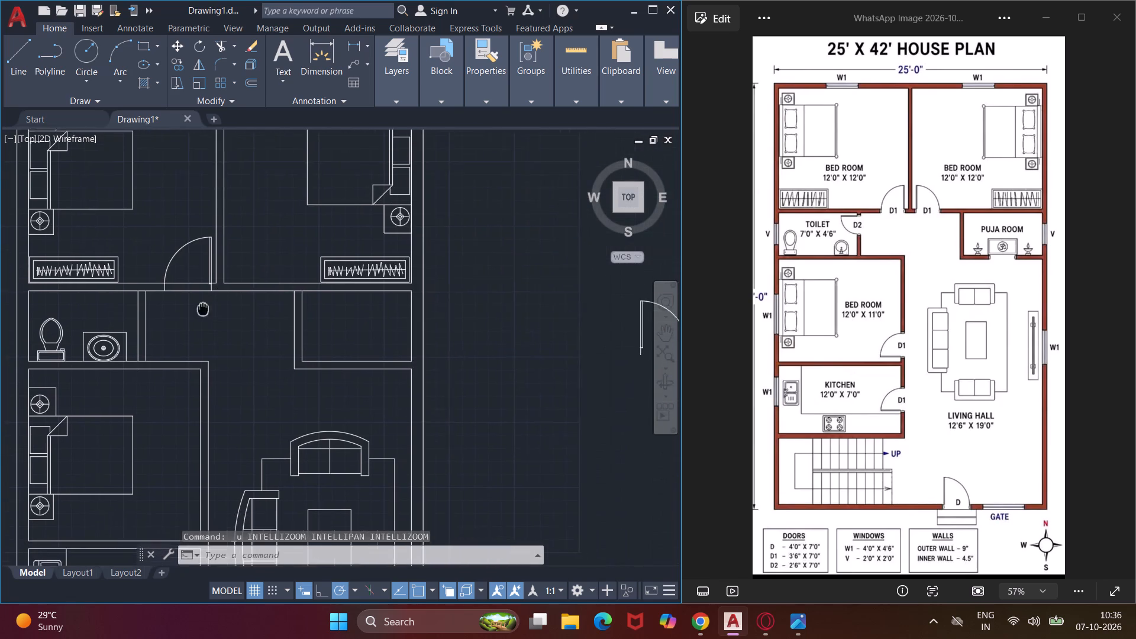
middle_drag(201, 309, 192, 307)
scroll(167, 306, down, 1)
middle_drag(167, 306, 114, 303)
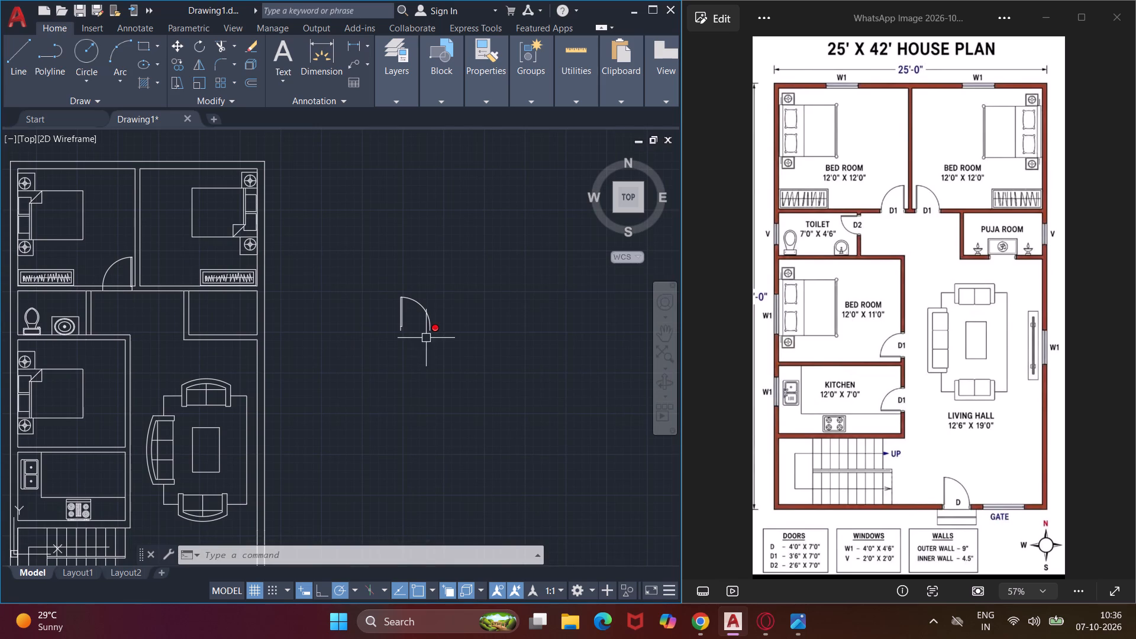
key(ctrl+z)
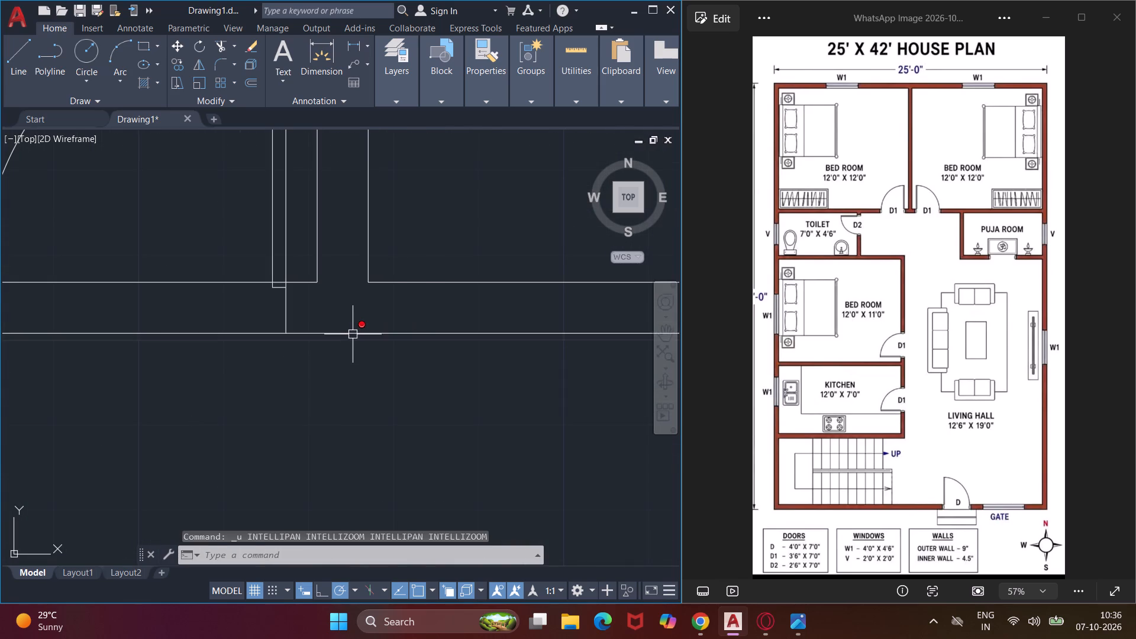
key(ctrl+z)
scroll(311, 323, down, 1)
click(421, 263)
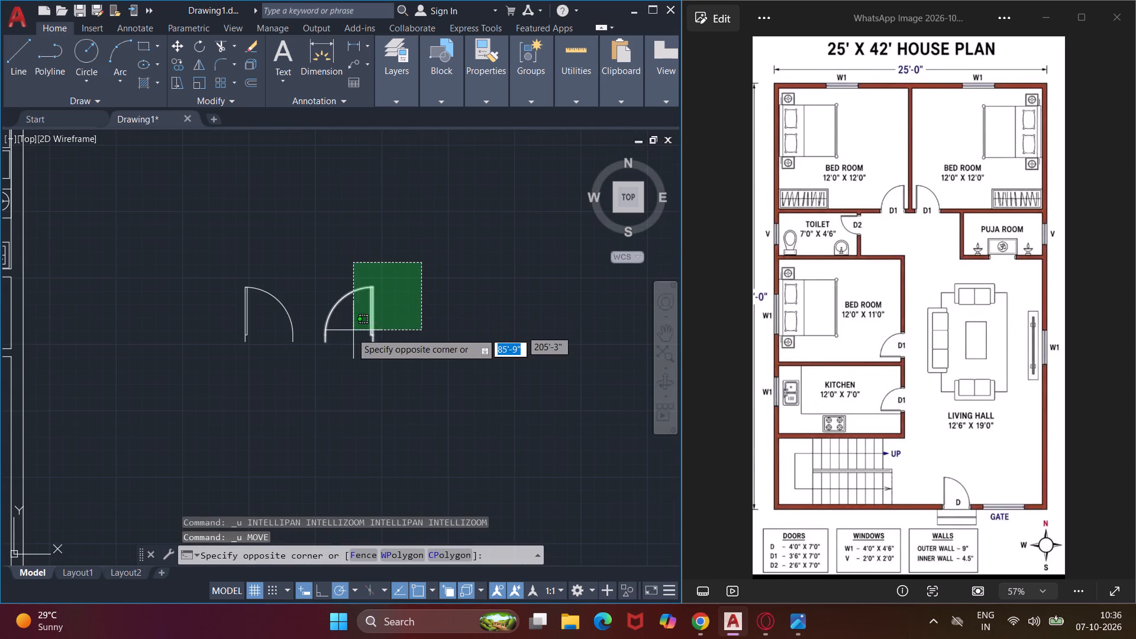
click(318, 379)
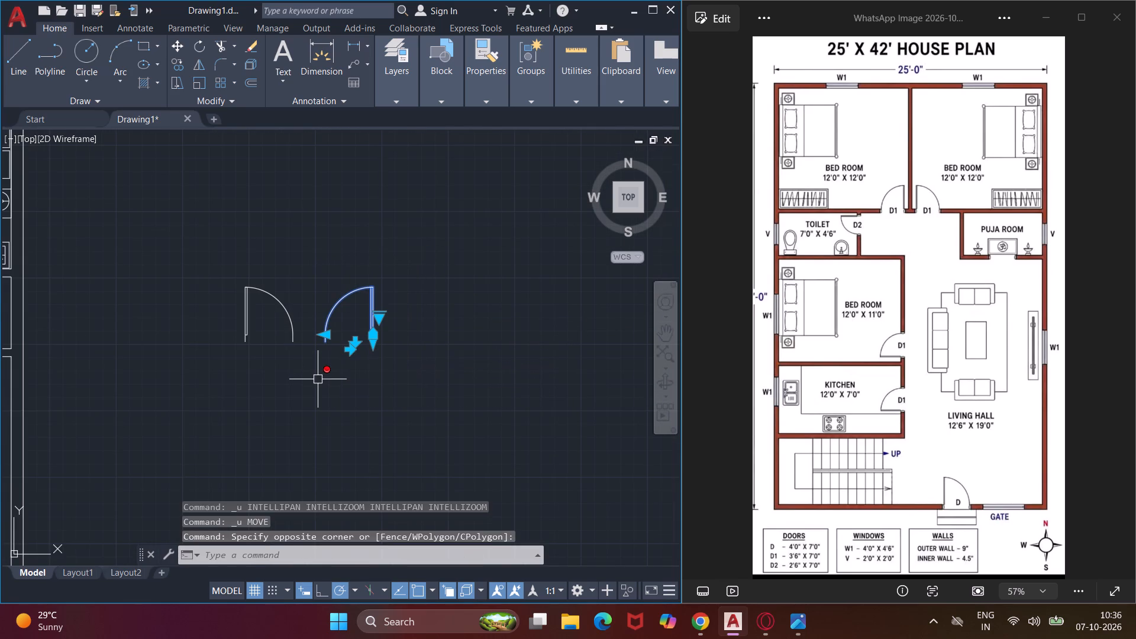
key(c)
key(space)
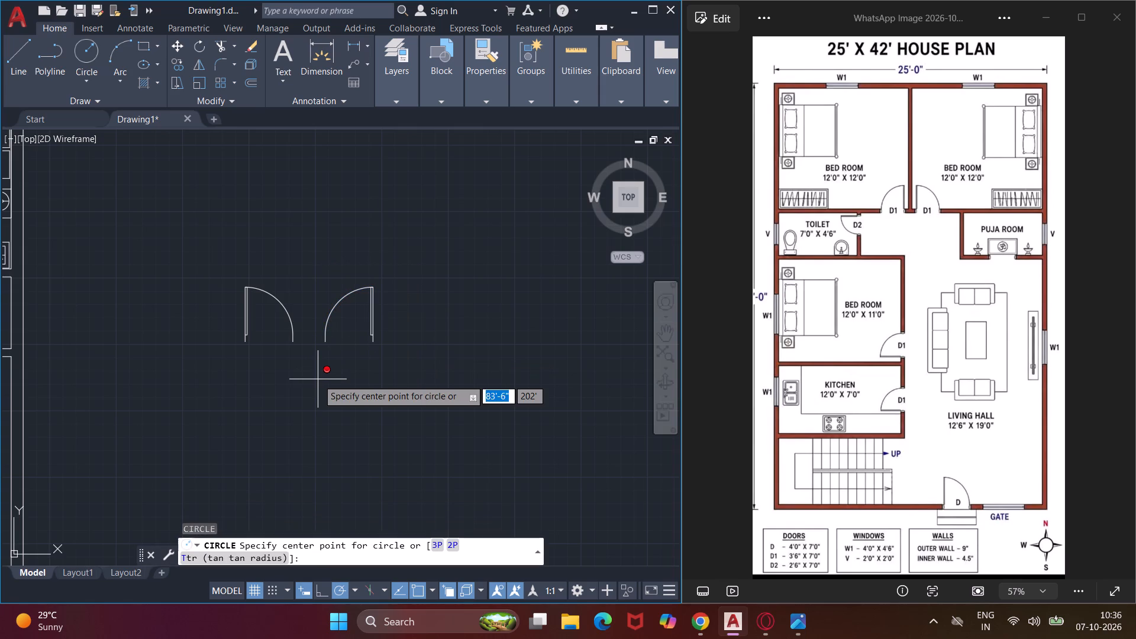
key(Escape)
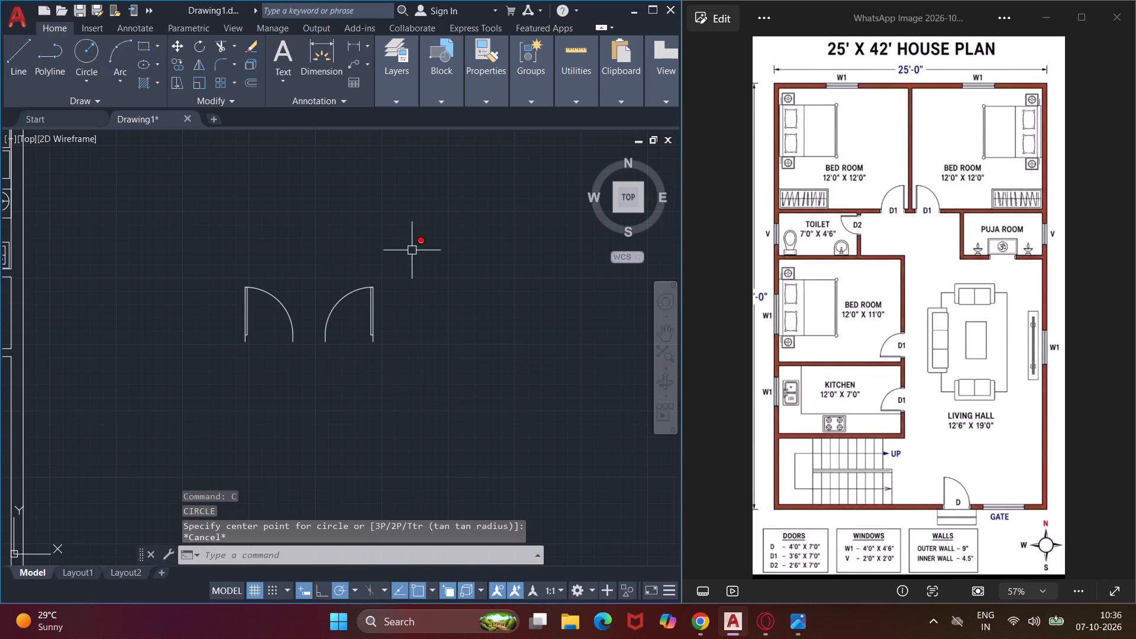
Copy the right-hinged door by its lower hinge-side end onto the lower line of the upper-left bedroom's bottom wall, just left of the partition.
click(410, 250)
click(322, 368)
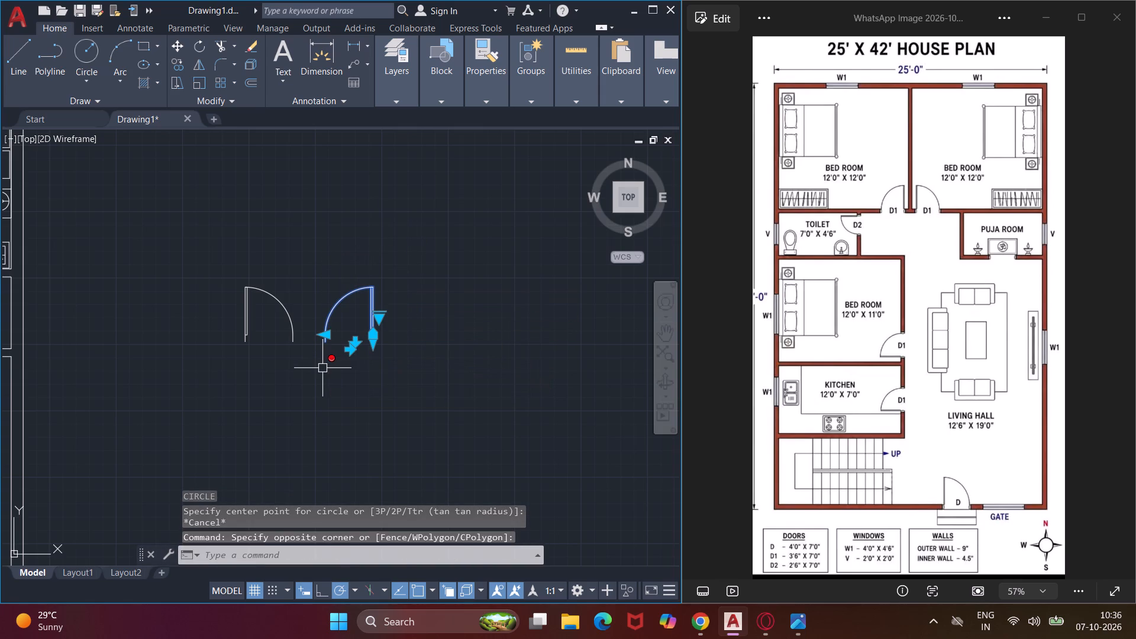
key(c)
text(o)
key(space)
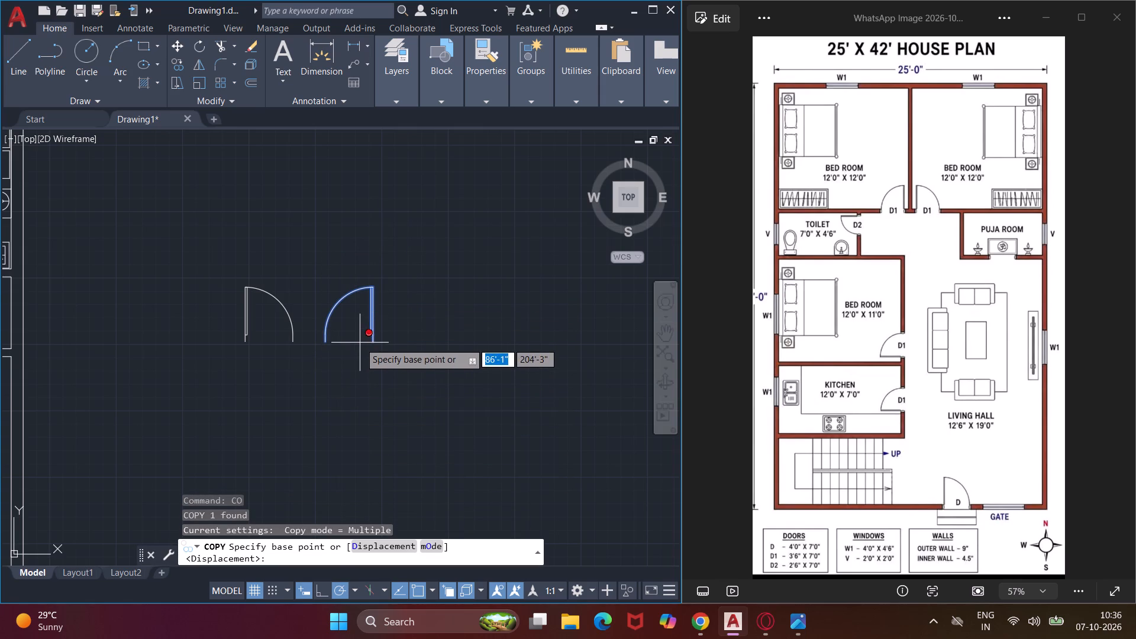
scroll(378, 347, up, 2)
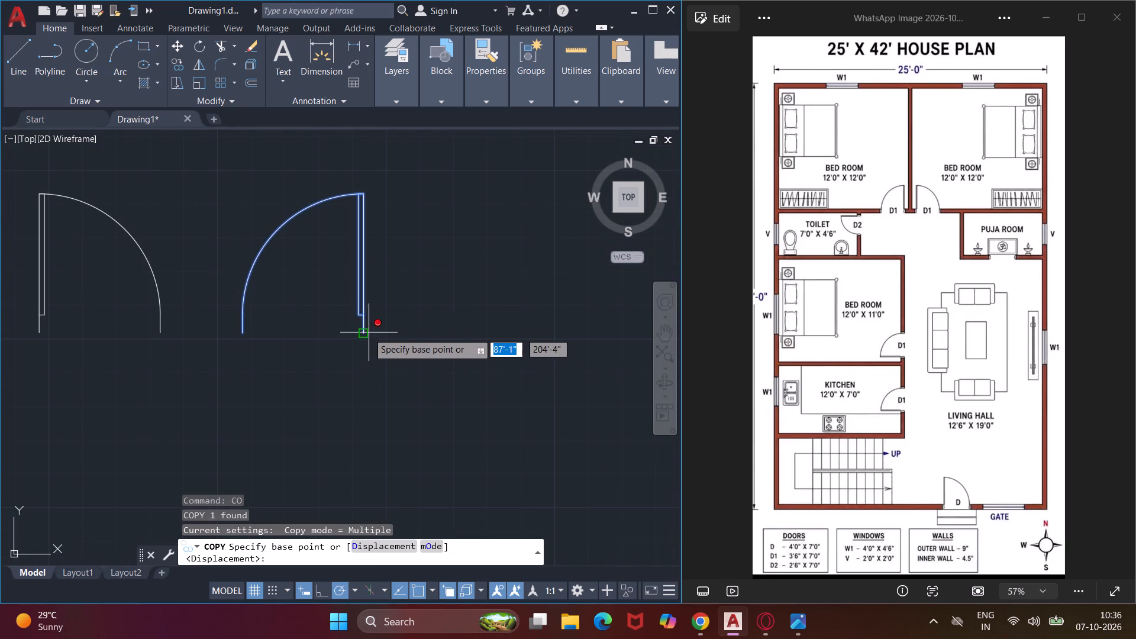
click(365, 334)
scroll(365, 334, down, 4)
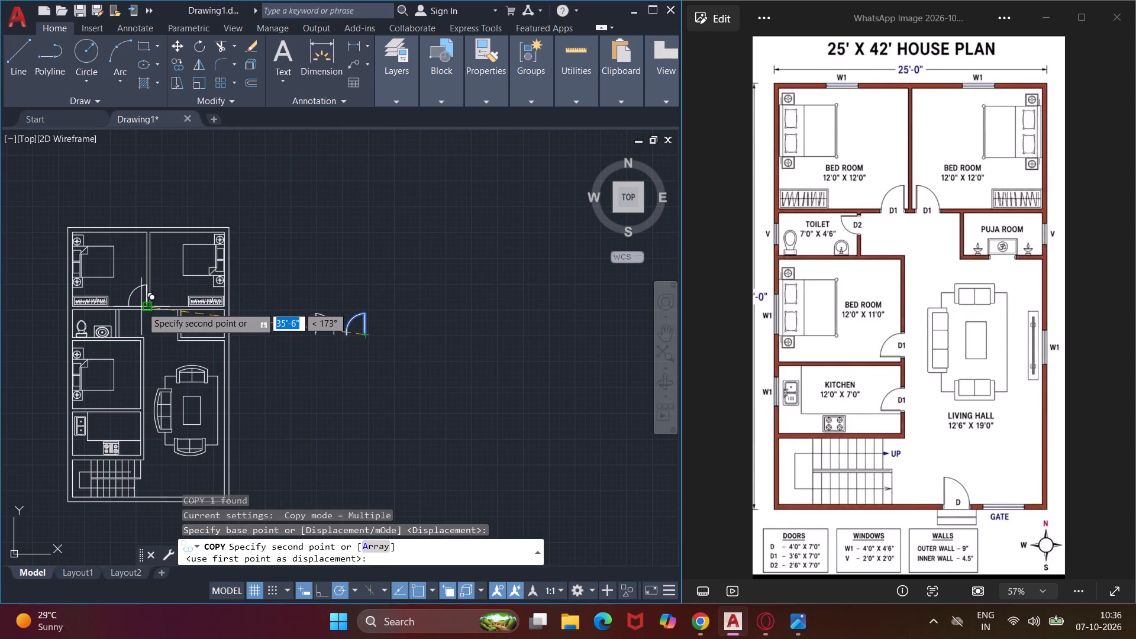
scroll(141, 306, up, 4)
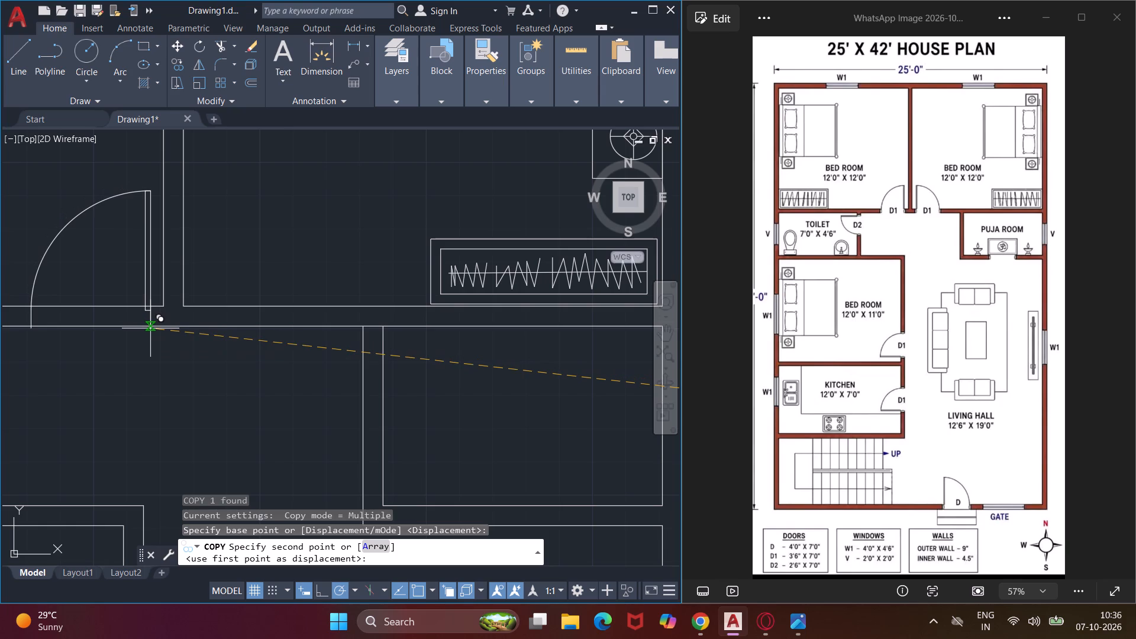
scroll(150, 328, up, 3)
click(145, 318)
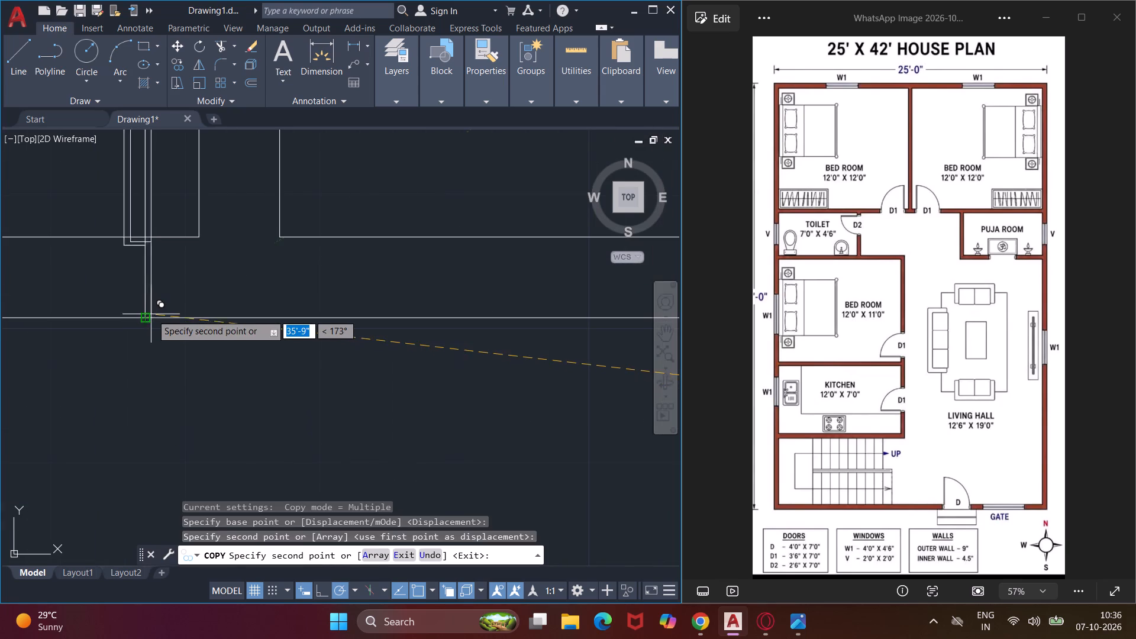
scroll(153, 313, down, 8)
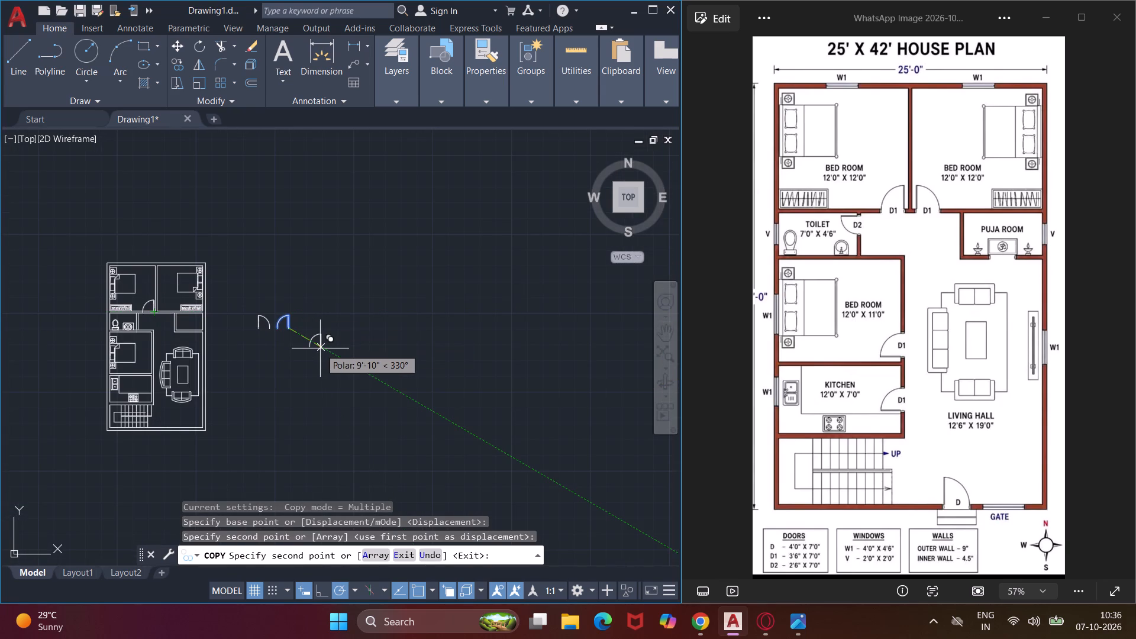
key(Escape)
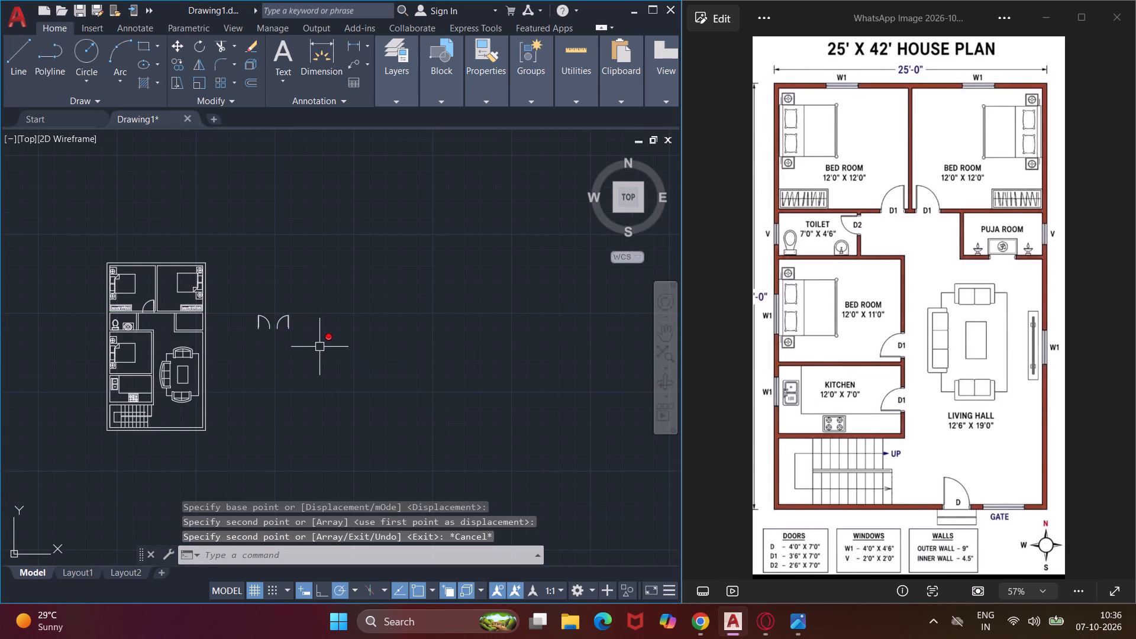
Copy the left-hinged door by its lower hinge-side end onto the lower line of the upper-right bedroom's bottom wall, just right of the partition.
middle_drag(285, 324, 359, 328)
scroll(327, 332, up, 3)
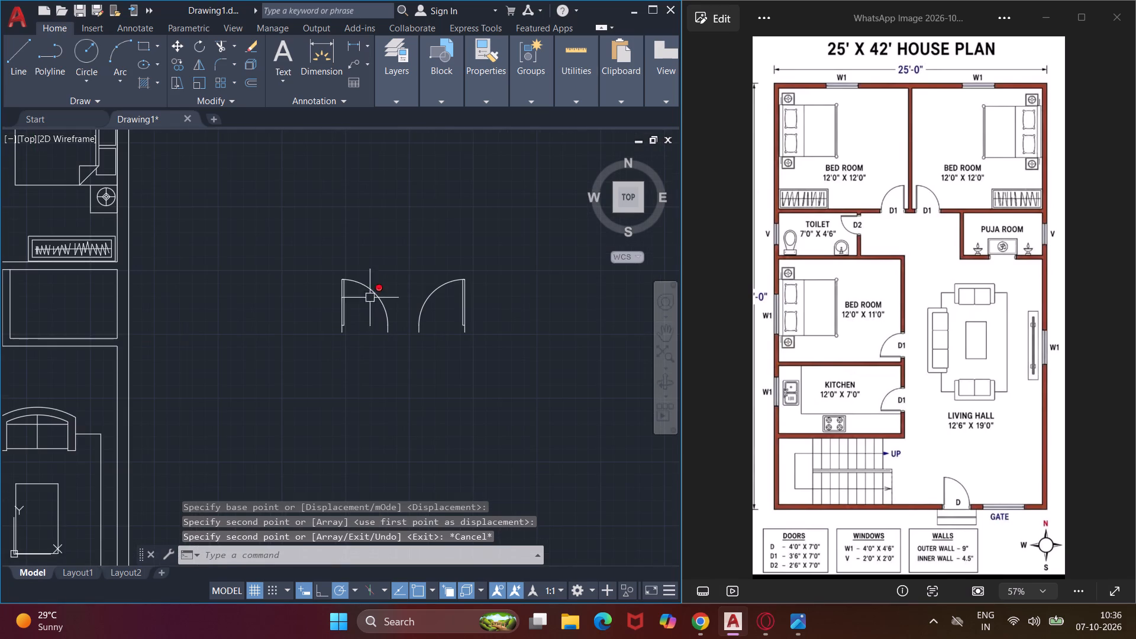
click(402, 267)
click(322, 351)
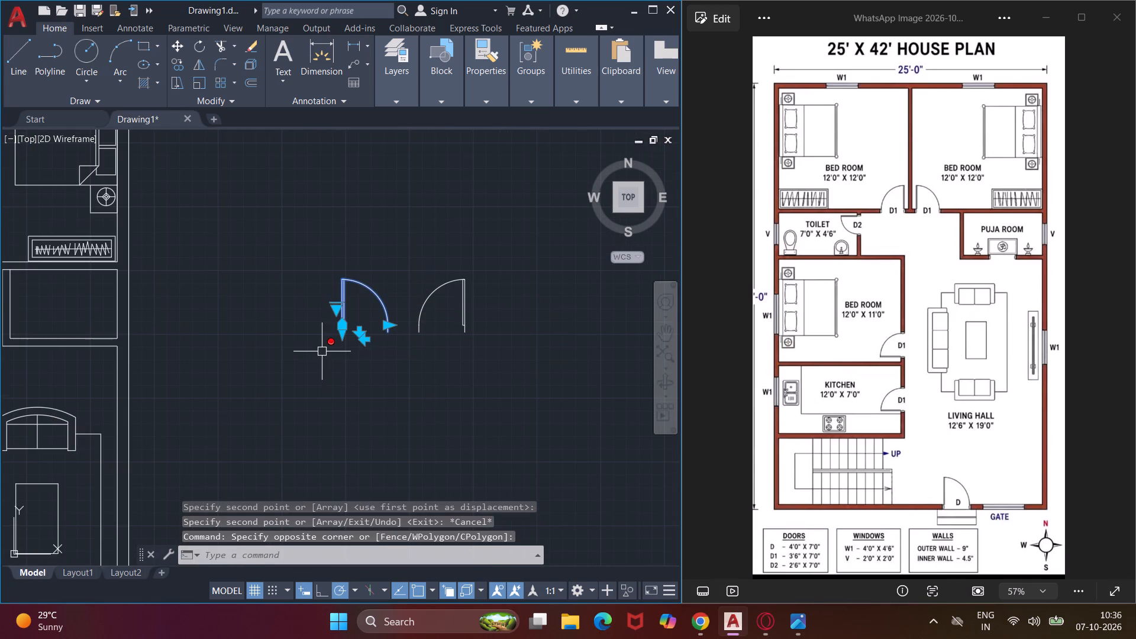
text(co)
key(space)
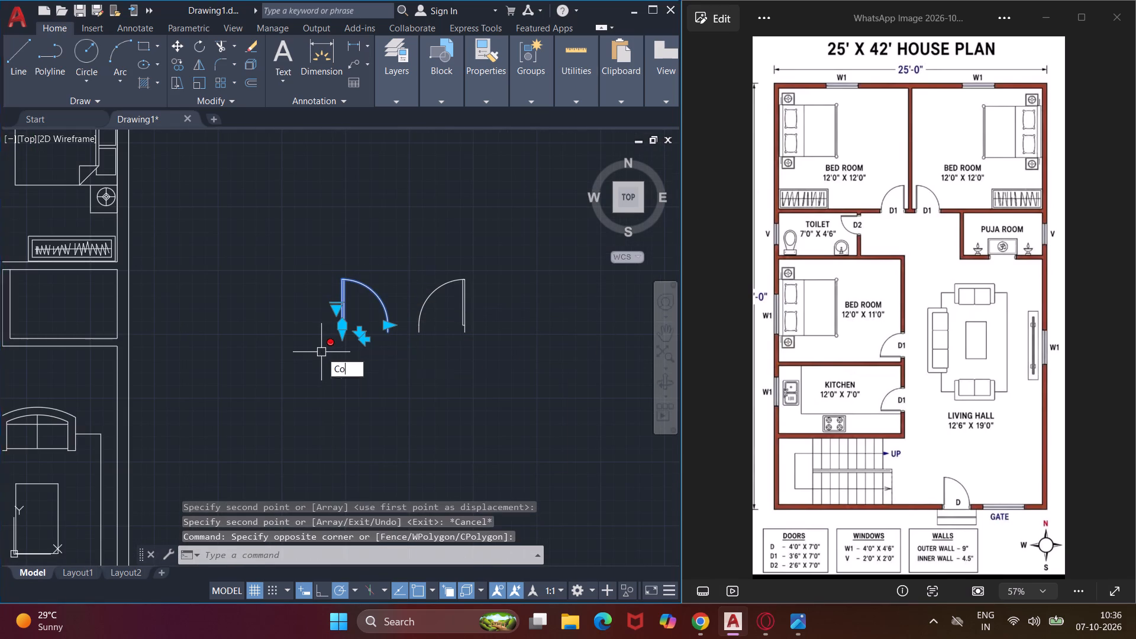
scroll(344, 338, up, 2)
click(335, 324)
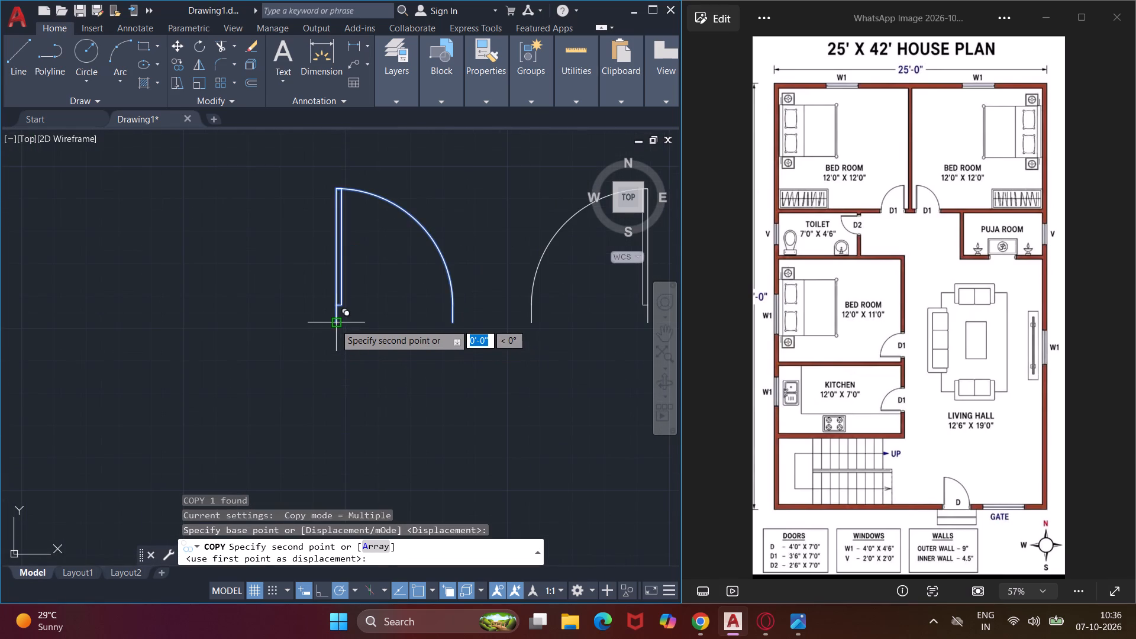
scroll(335, 324, down, 4)
scroll(176, 296, up, 6)
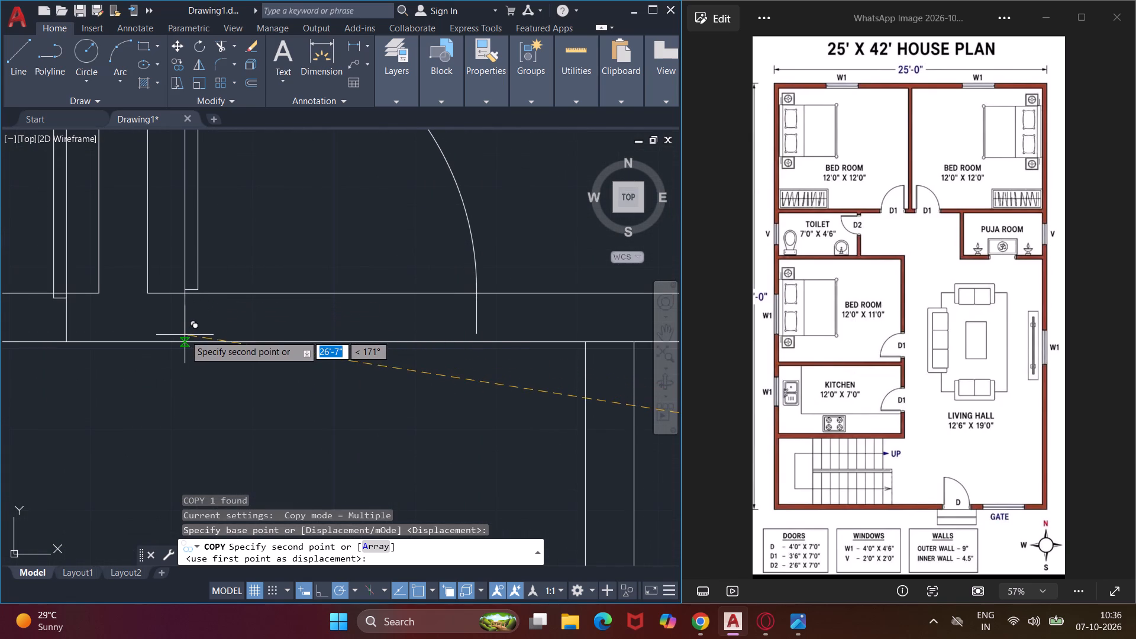
click(185, 341)
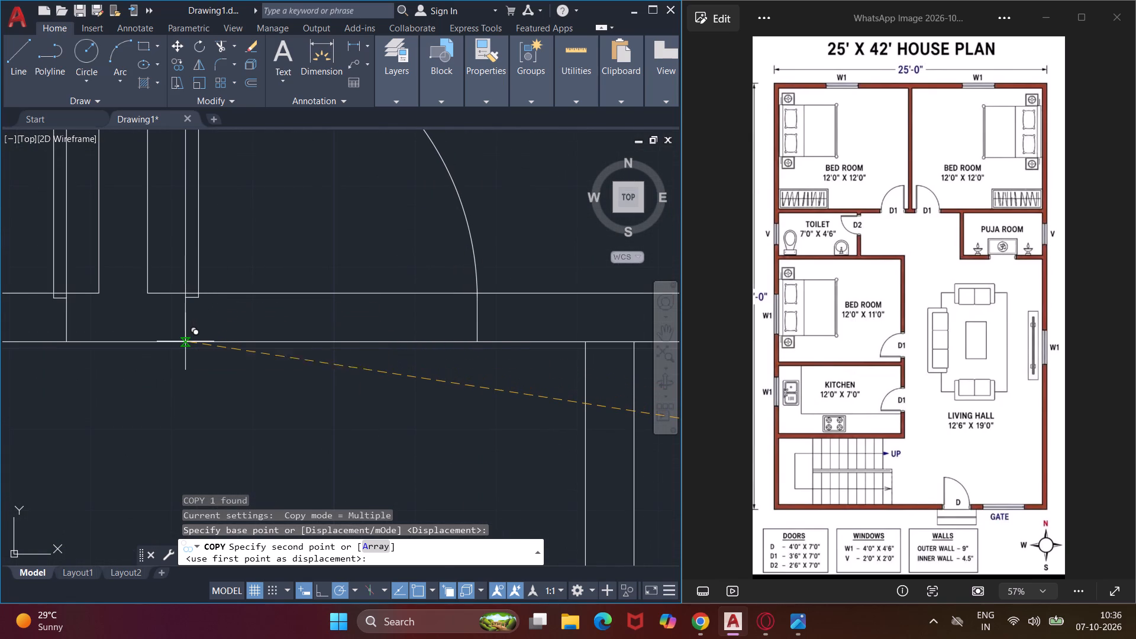
key(Escape)
scroll(185, 361, down, 1)
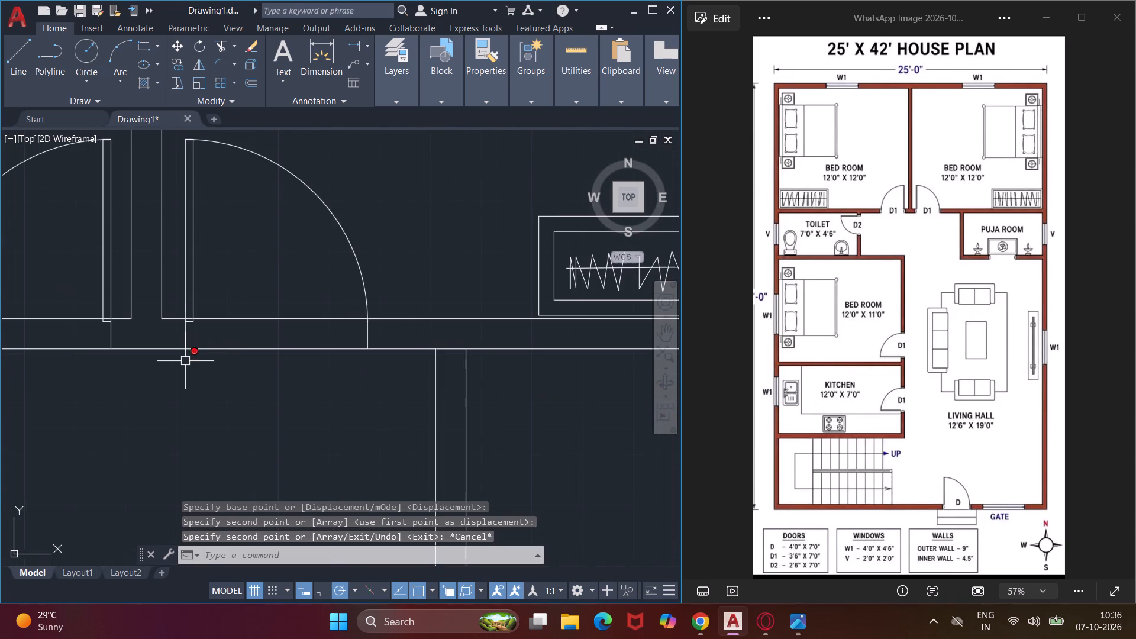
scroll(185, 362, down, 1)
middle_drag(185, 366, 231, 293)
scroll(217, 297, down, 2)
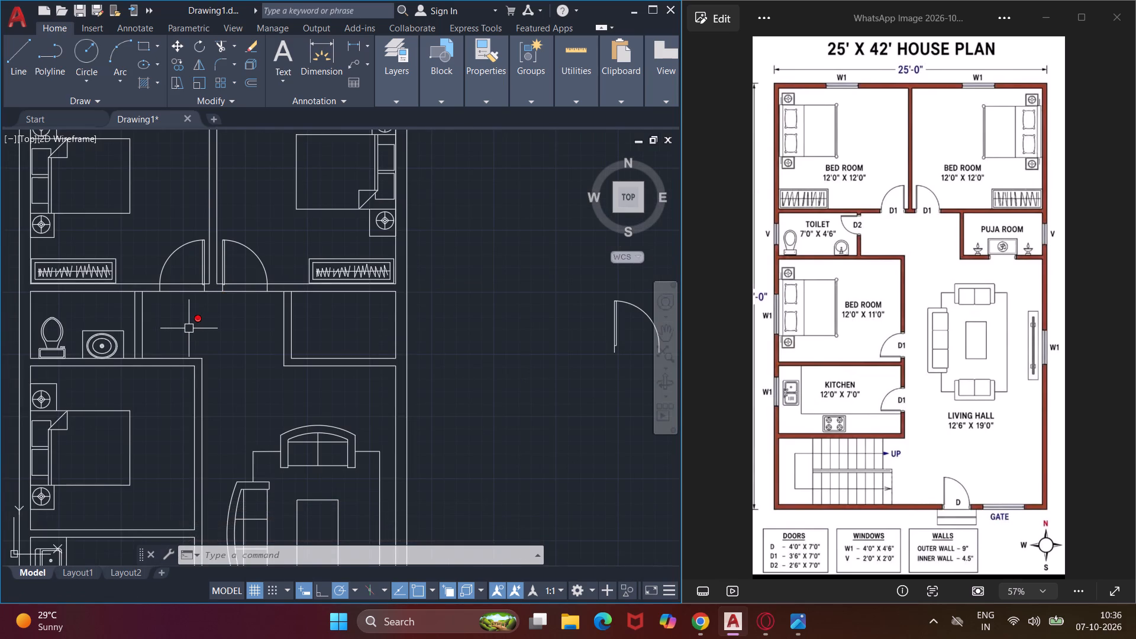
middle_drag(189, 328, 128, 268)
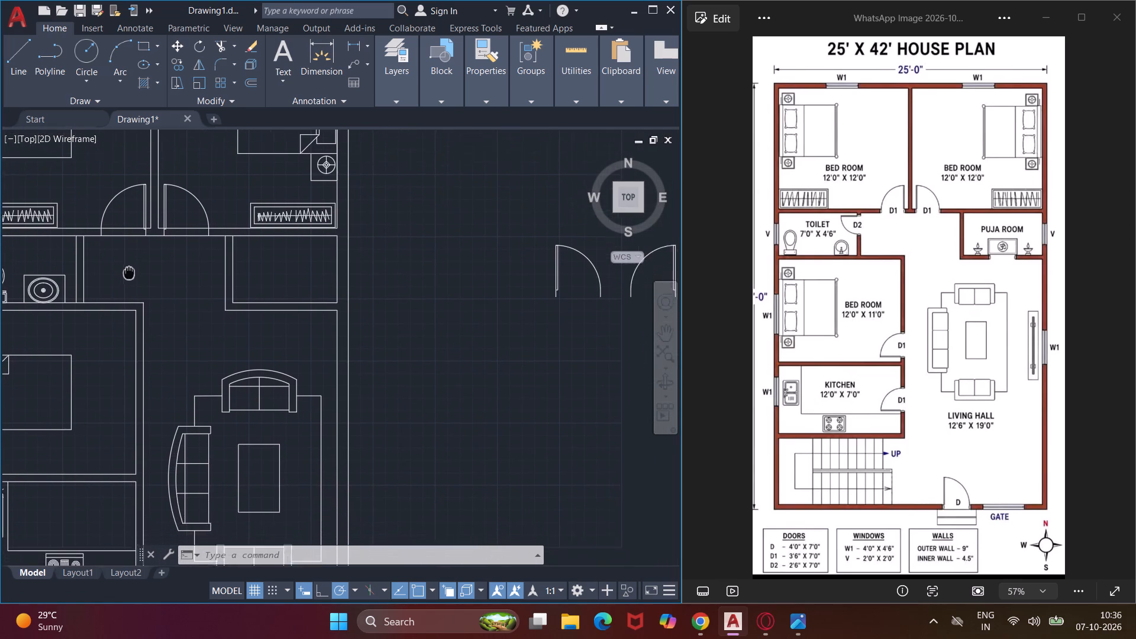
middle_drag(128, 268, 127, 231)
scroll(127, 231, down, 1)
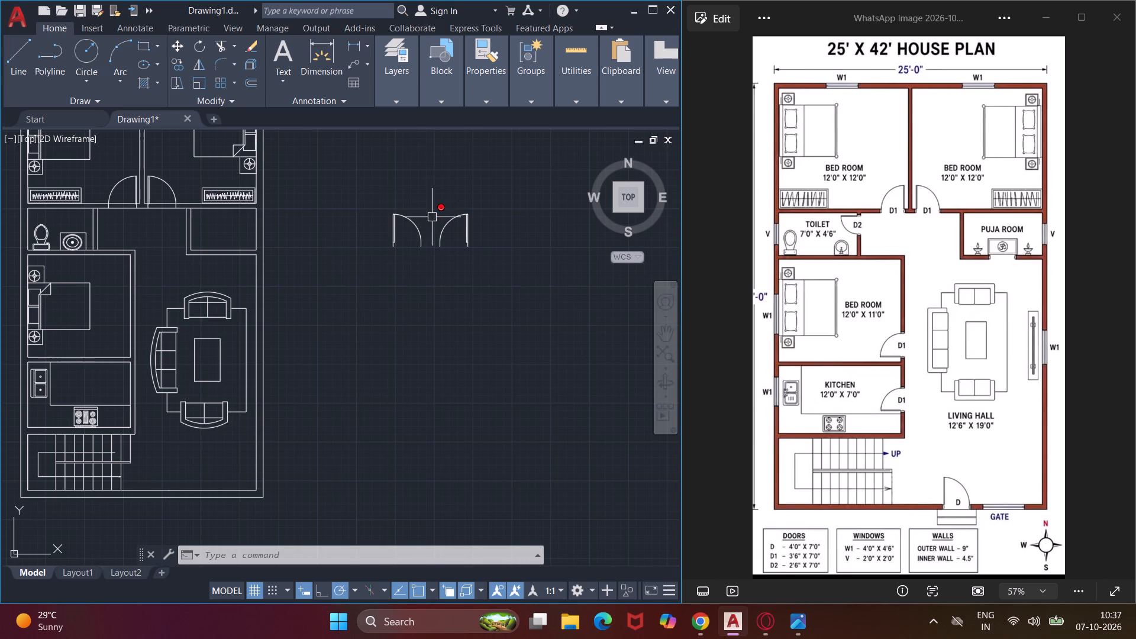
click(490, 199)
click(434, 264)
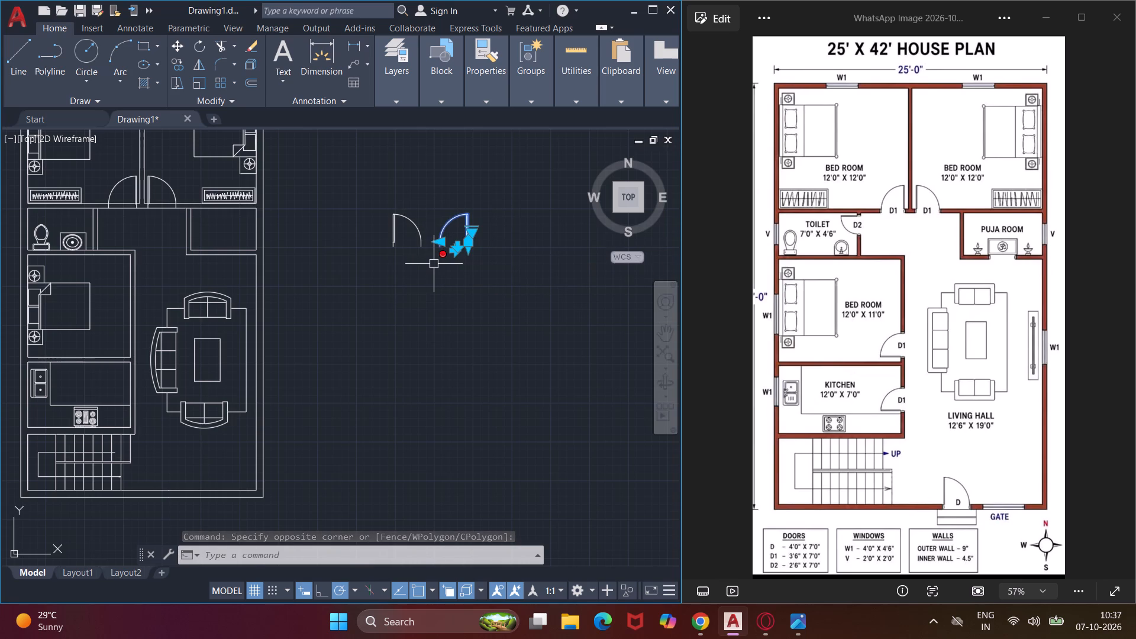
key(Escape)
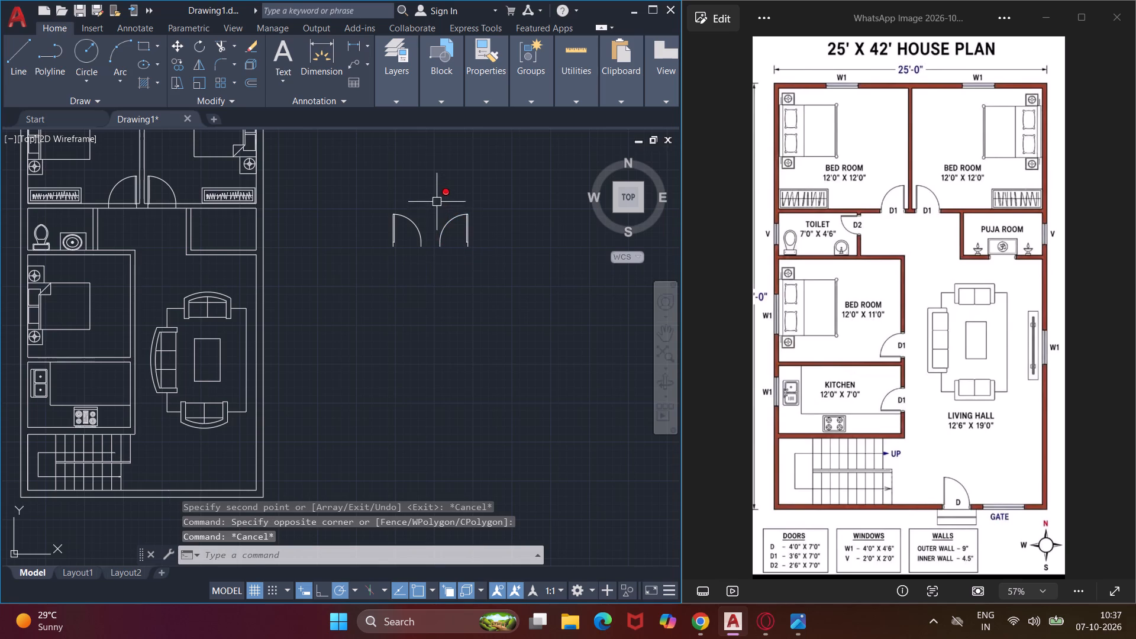
Copy the spare left-hinged door outside the plan to an empty spot about 8'-9" below it.
click(437, 202)
click(373, 288)
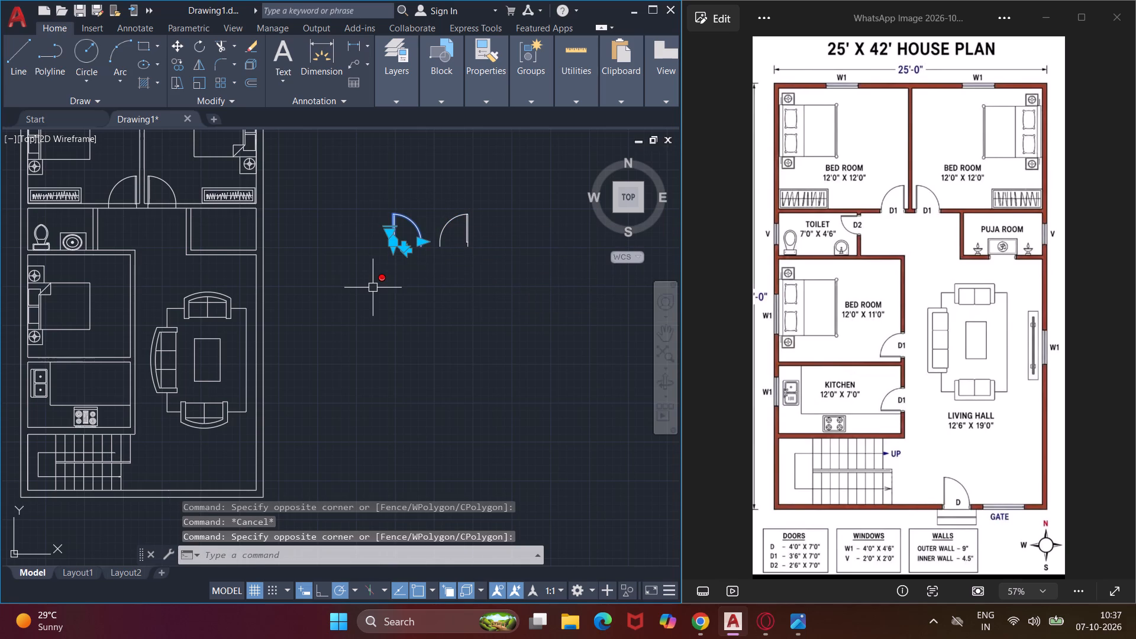
text(co)
key(space)
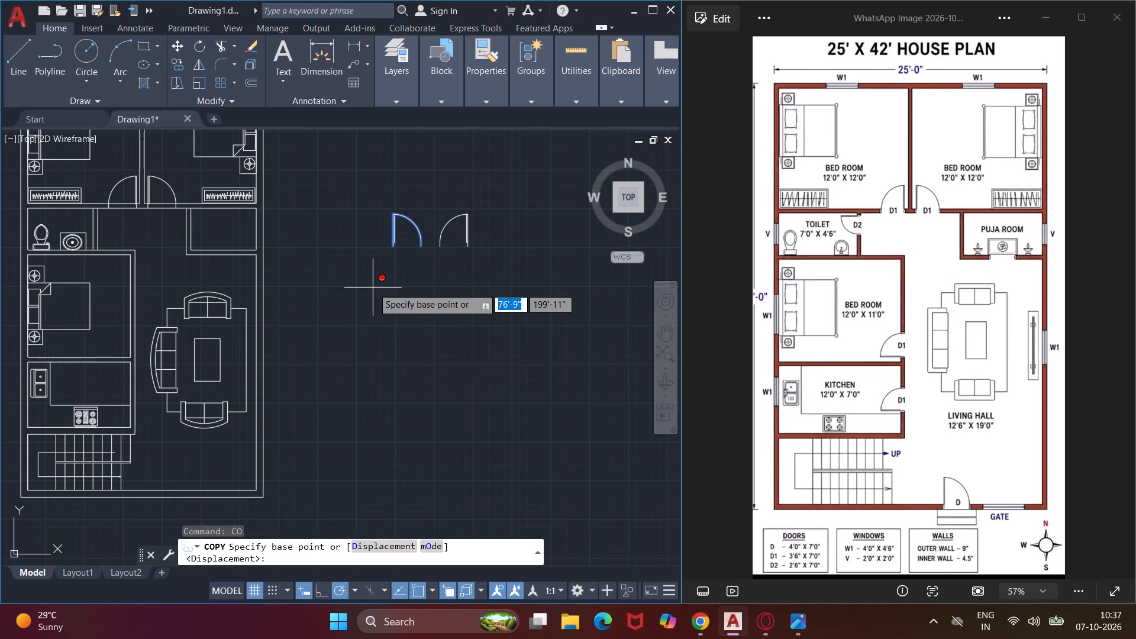
scroll(380, 274, up, 2)
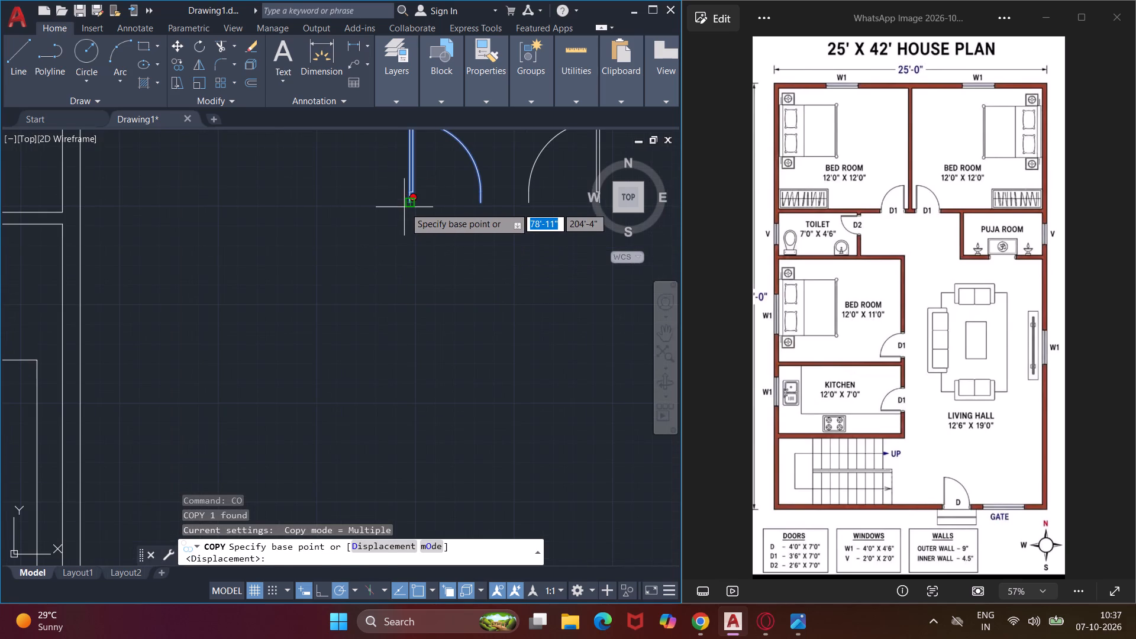
click(408, 204)
click(401, 410)
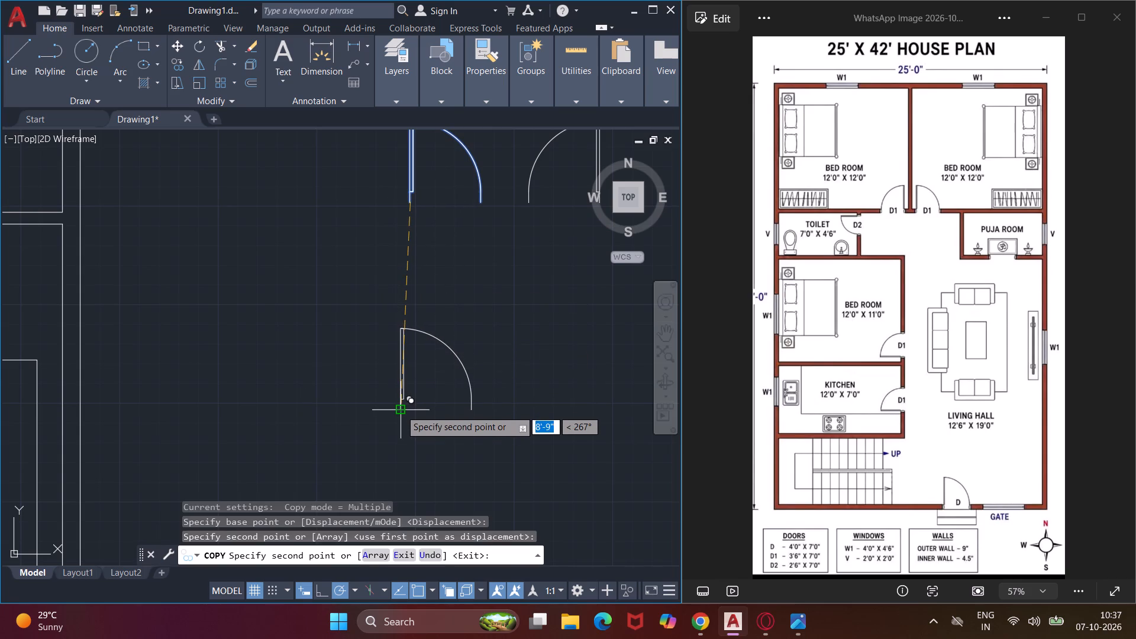
key(Escape)
Rotate the new door copy 90° counterclockwise about its lower hinge-side end, so the leaf lies horizontal.
click(493, 292)
click(378, 433)
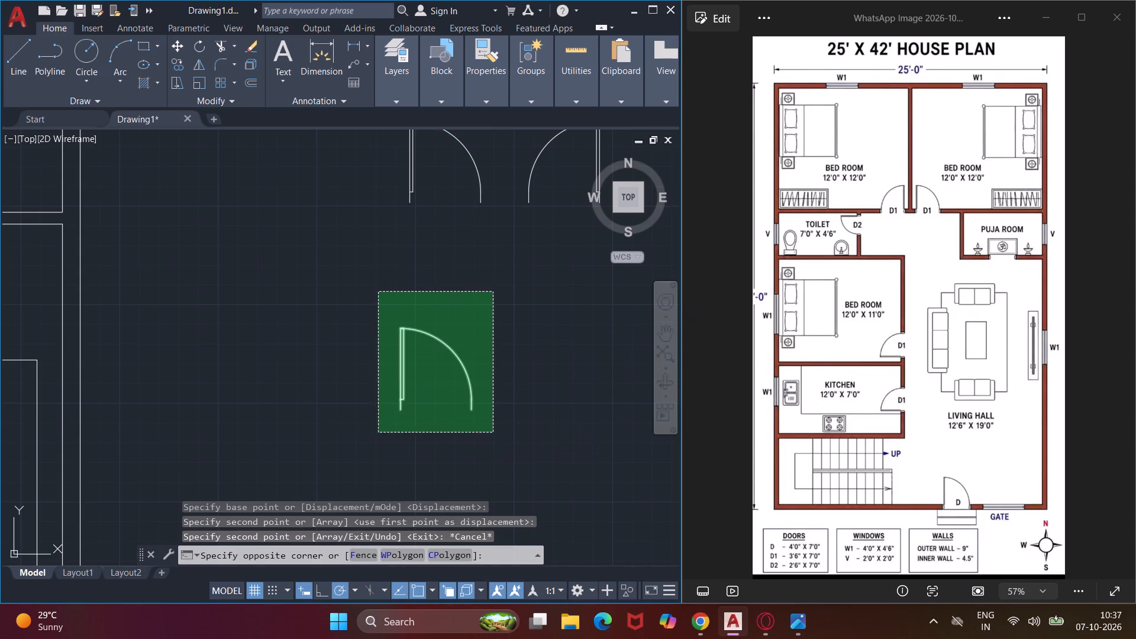
text(ro)
key(space)
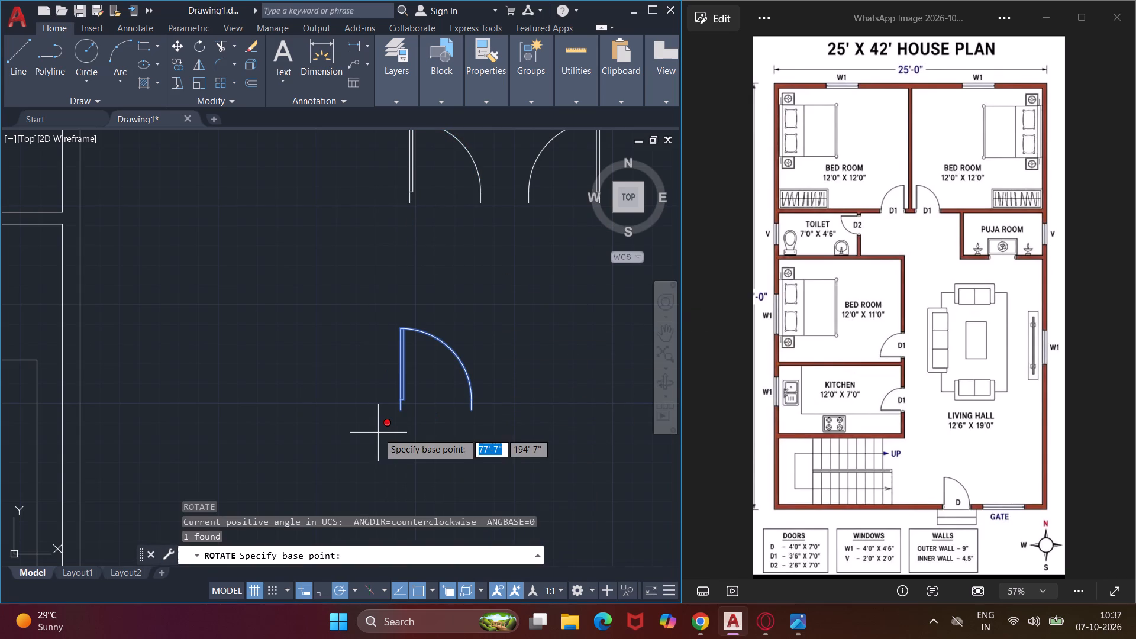
click(404, 412)
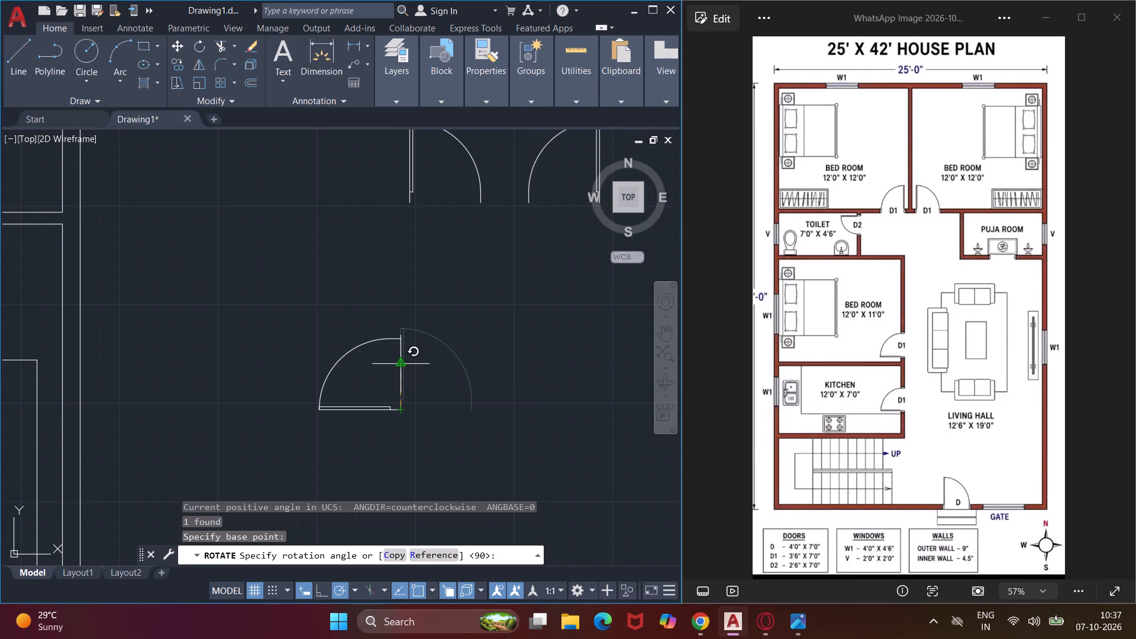
click(397, 367)
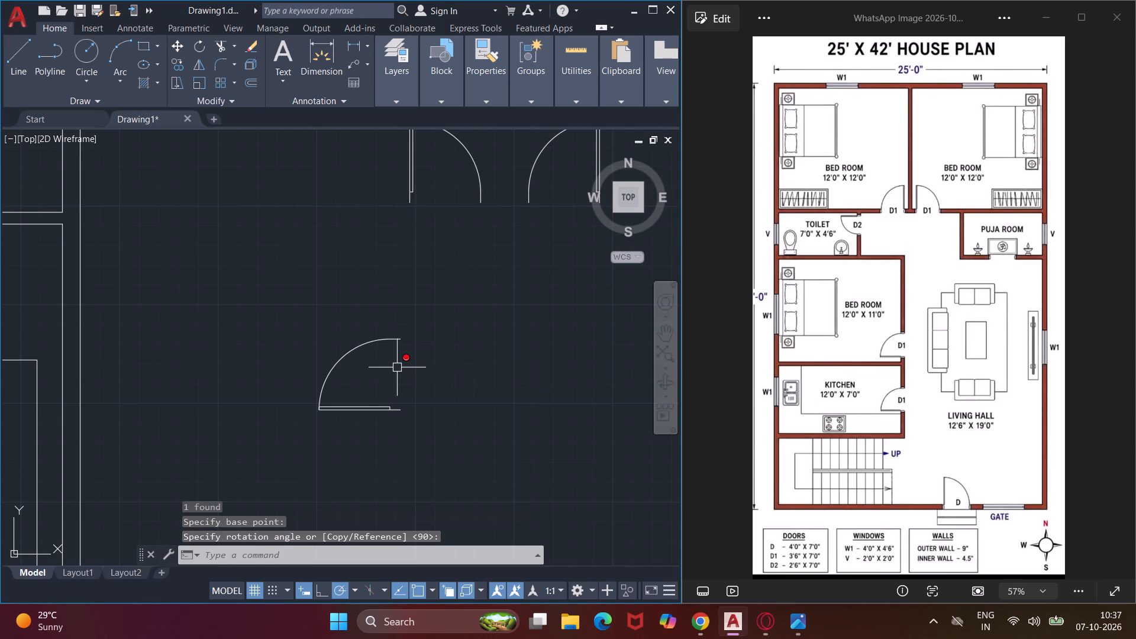
key(Escape)
Copy the rotated door by its hinge-side end onto the outer line of the kitchen's right wall, just above the counter.
click(441, 310)
click(300, 442)
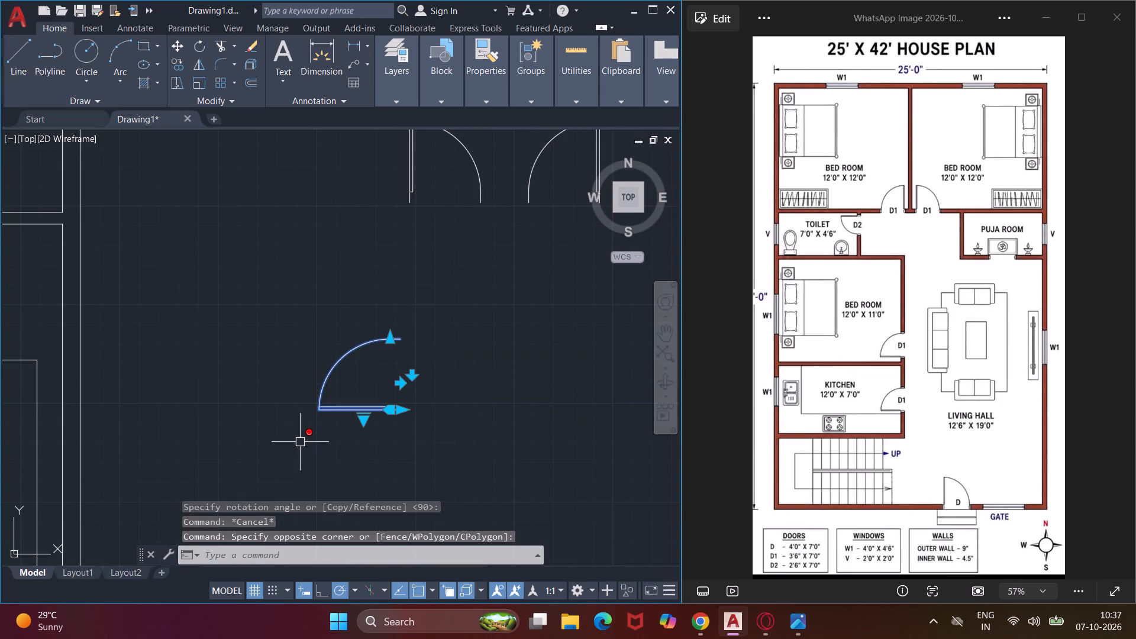
text(co)
key(space)
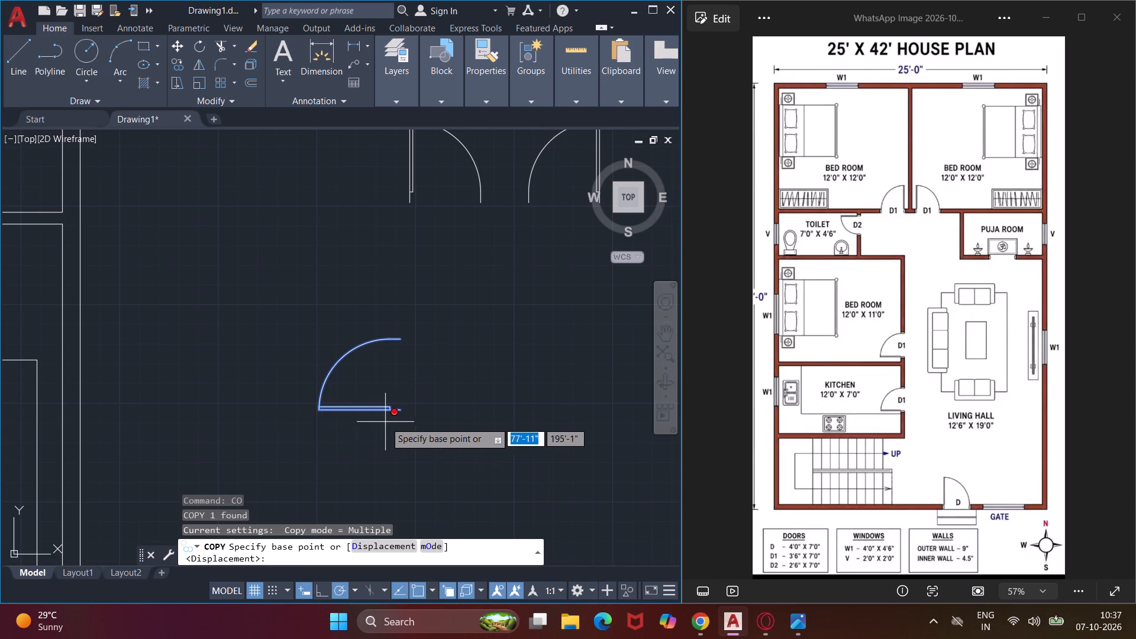
click(402, 411)
scroll(402, 411, down, 3)
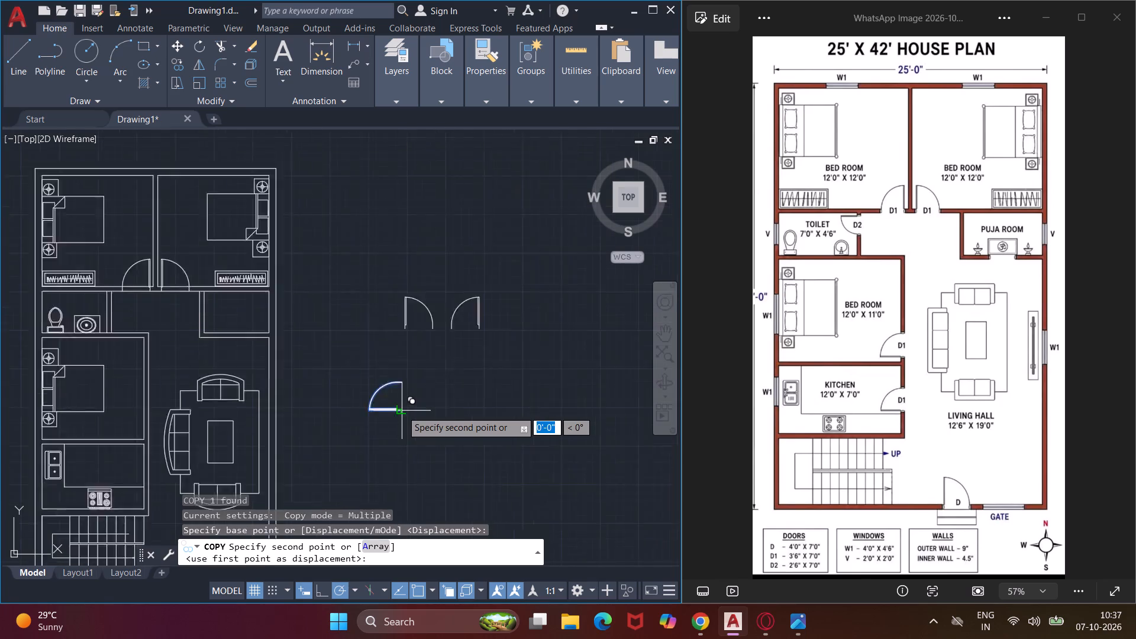
scroll(239, 447, up, 3)
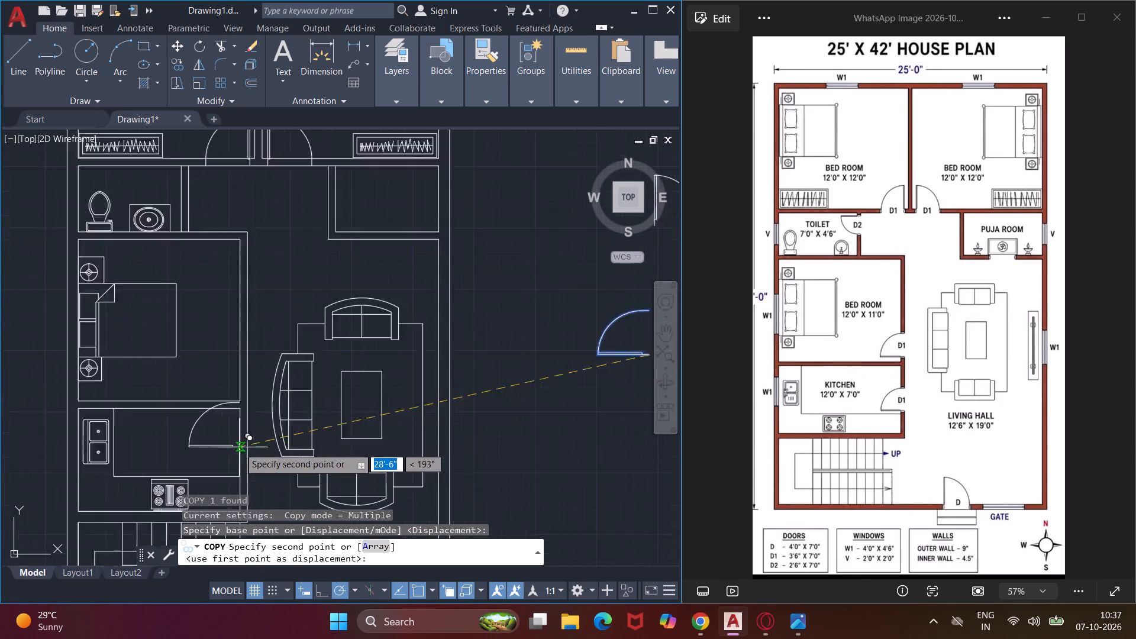
scroll(239, 447, up, 1)
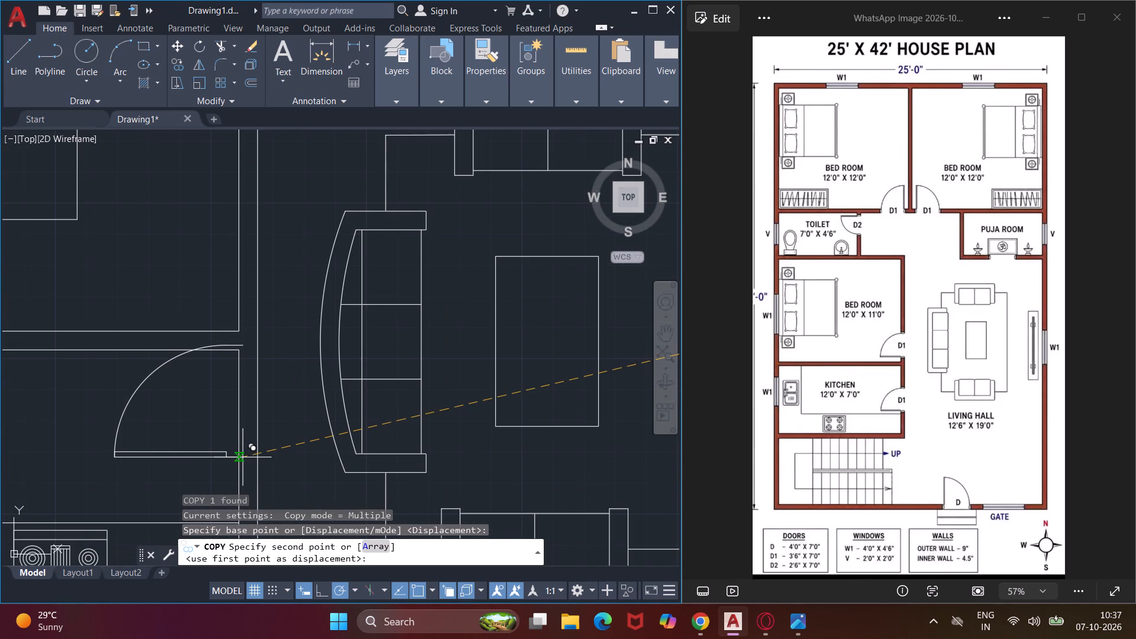
middle_drag(243, 480, 268, 338)
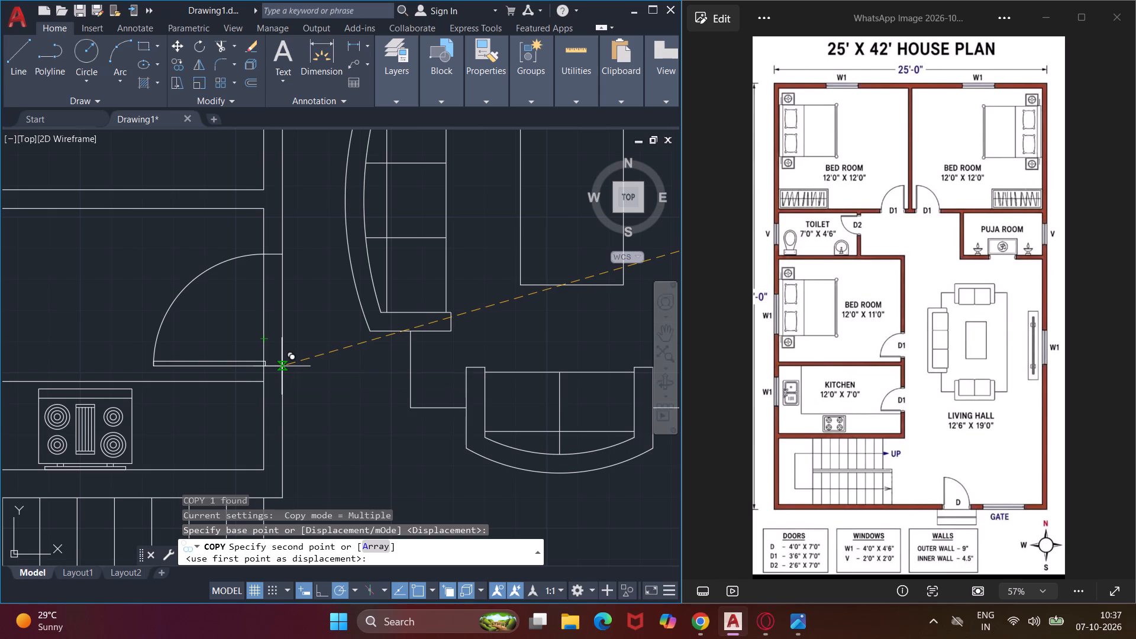
click(282, 369)
Place another copy of the rotated door on the outer line of the middle-left bedroom's right wall, near its bottom corner.
scroll(282, 369, down, 2)
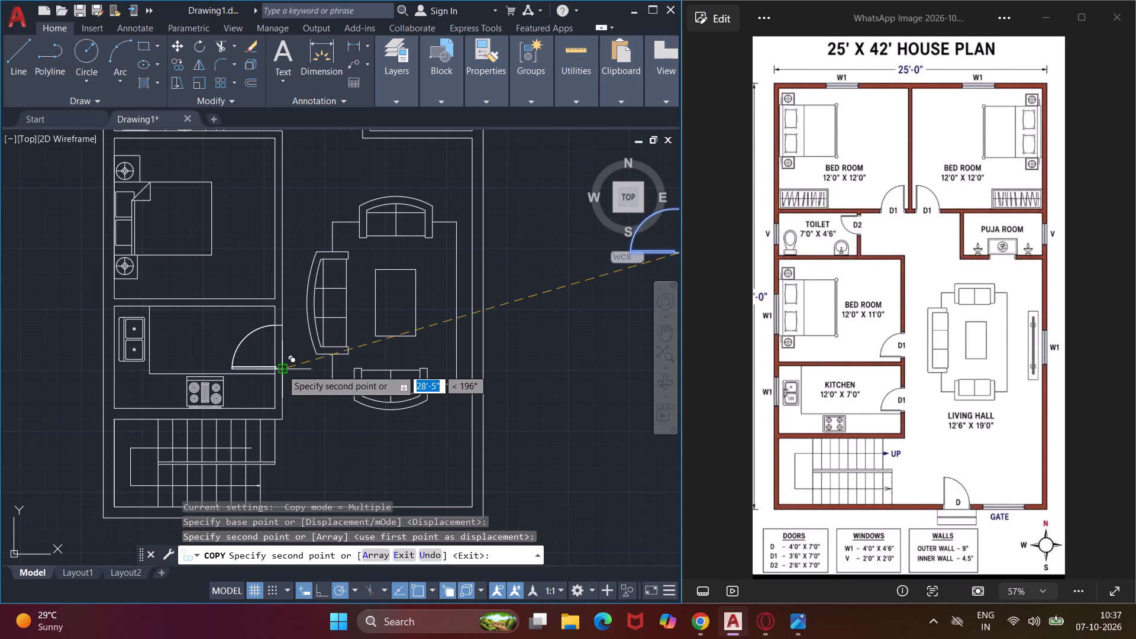
scroll(277, 236, down, 1)
middle_drag(277, 236, 278, 305)
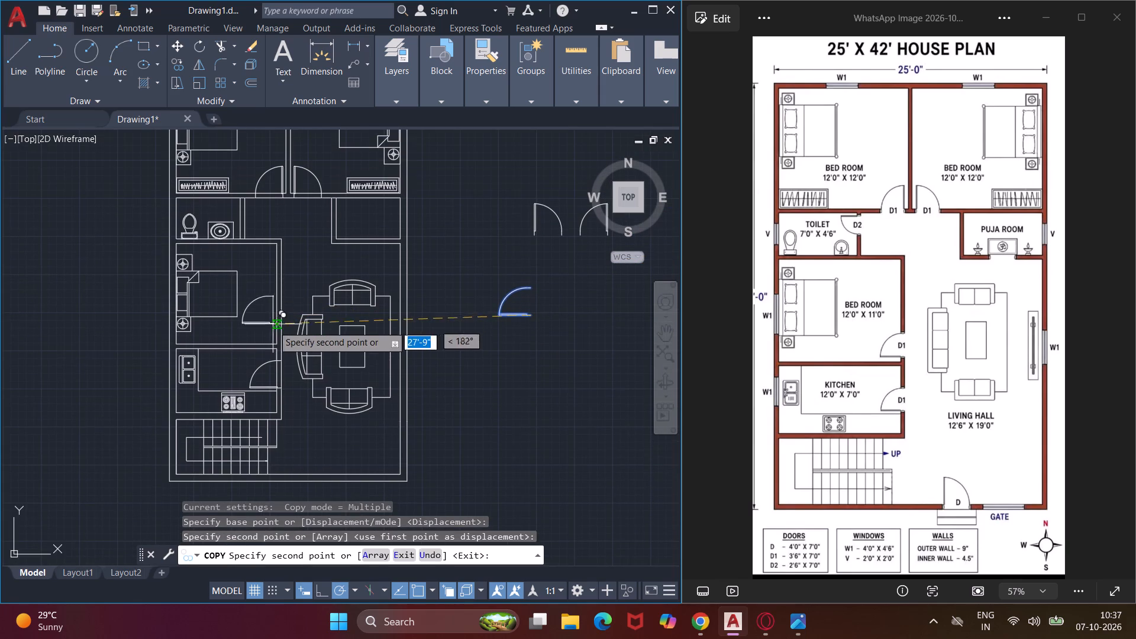
scroll(280, 338, up, 4)
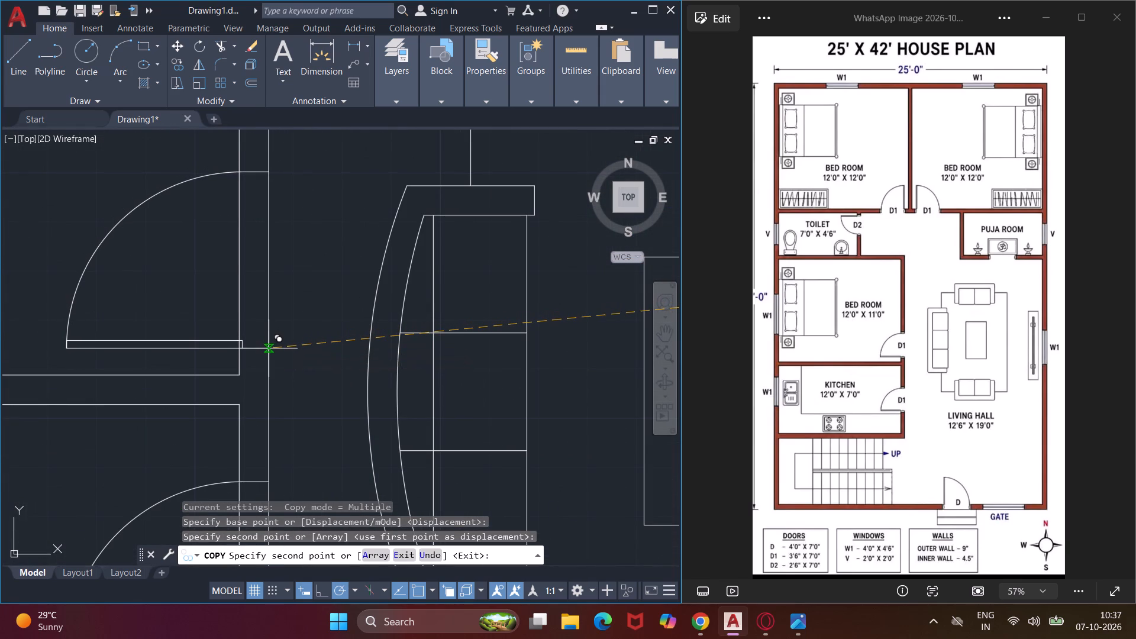
click(269, 348)
scroll(269, 348, down, 2)
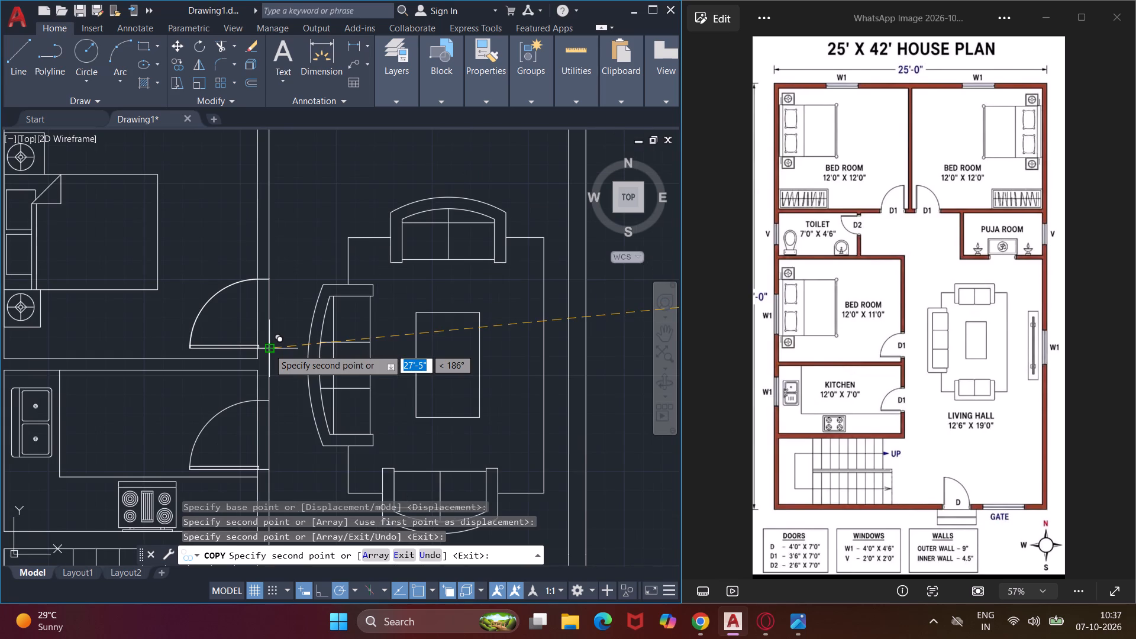
middle_drag(269, 348, 187, 406)
scroll(188, 315, down, 2)
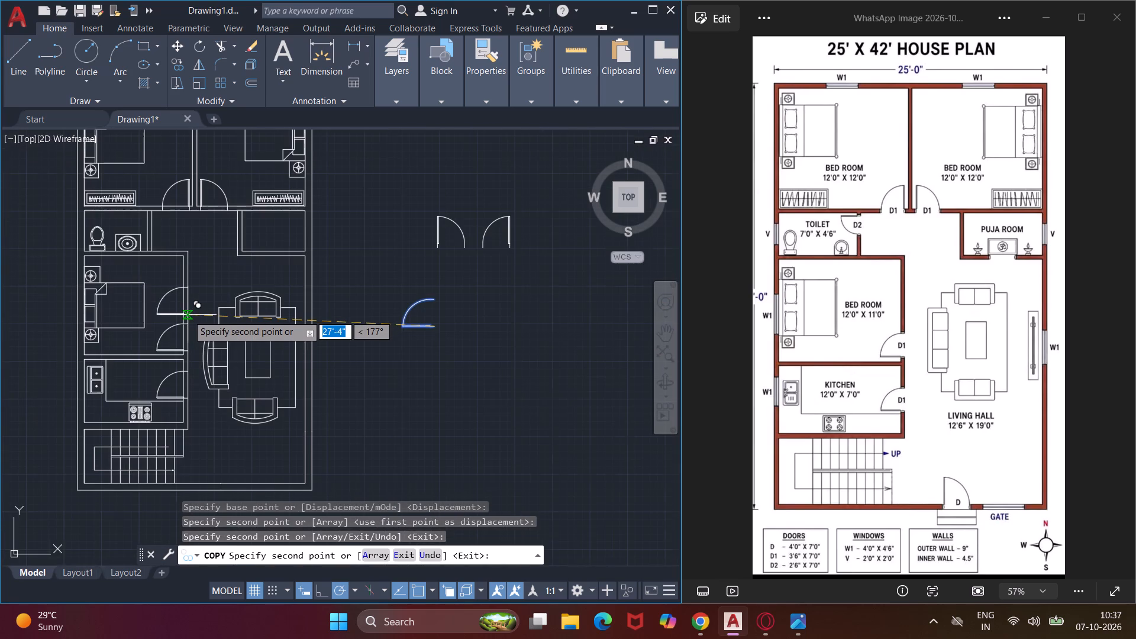
key(Escape)
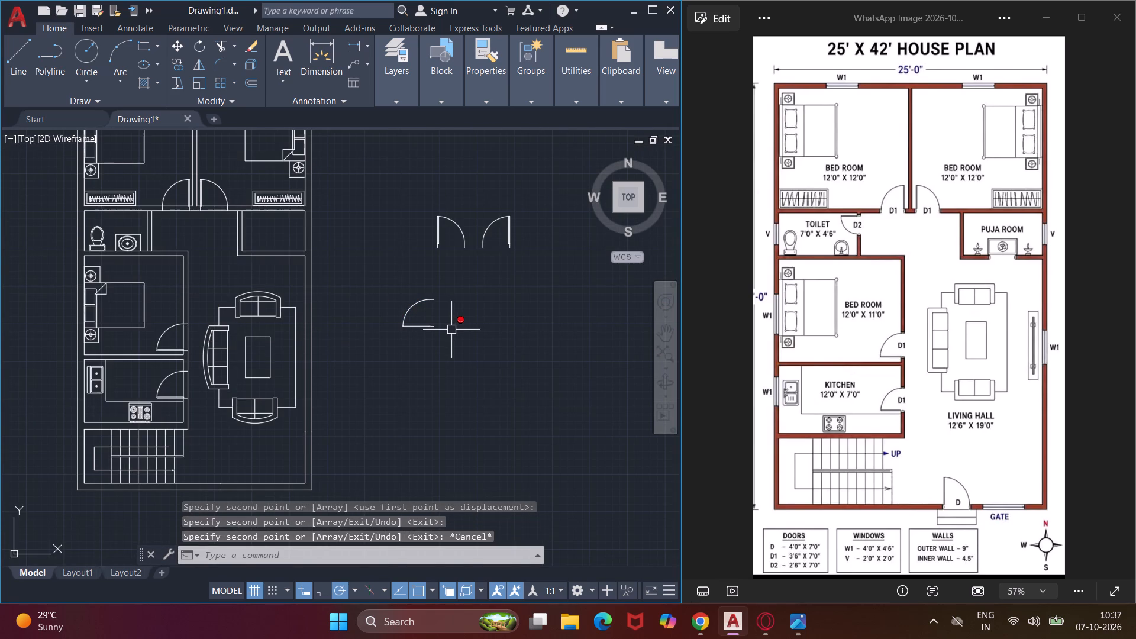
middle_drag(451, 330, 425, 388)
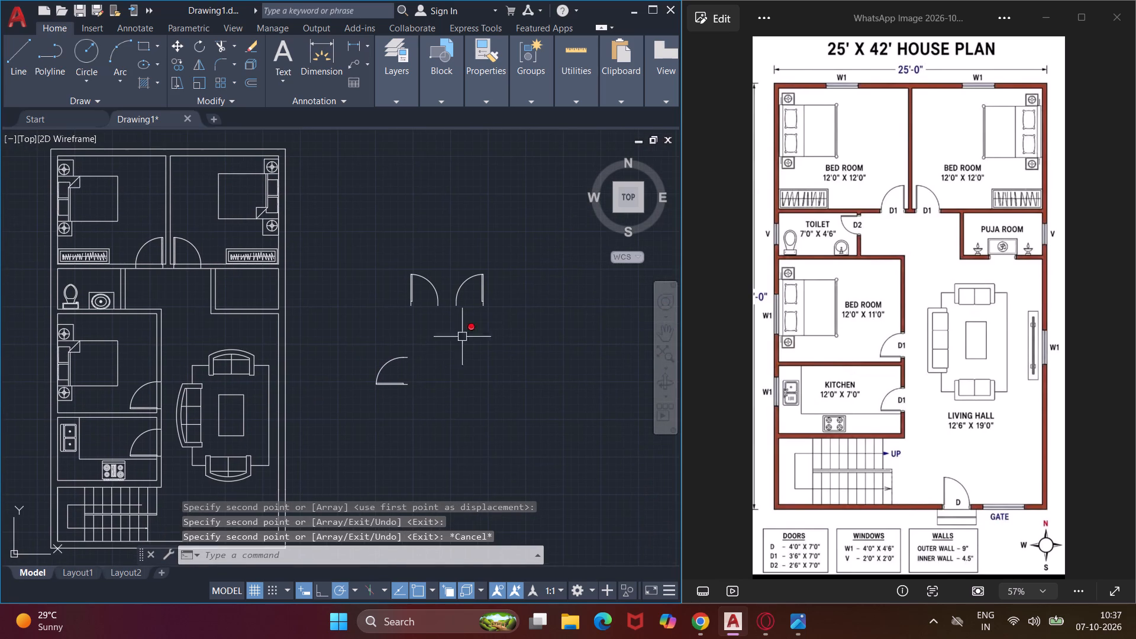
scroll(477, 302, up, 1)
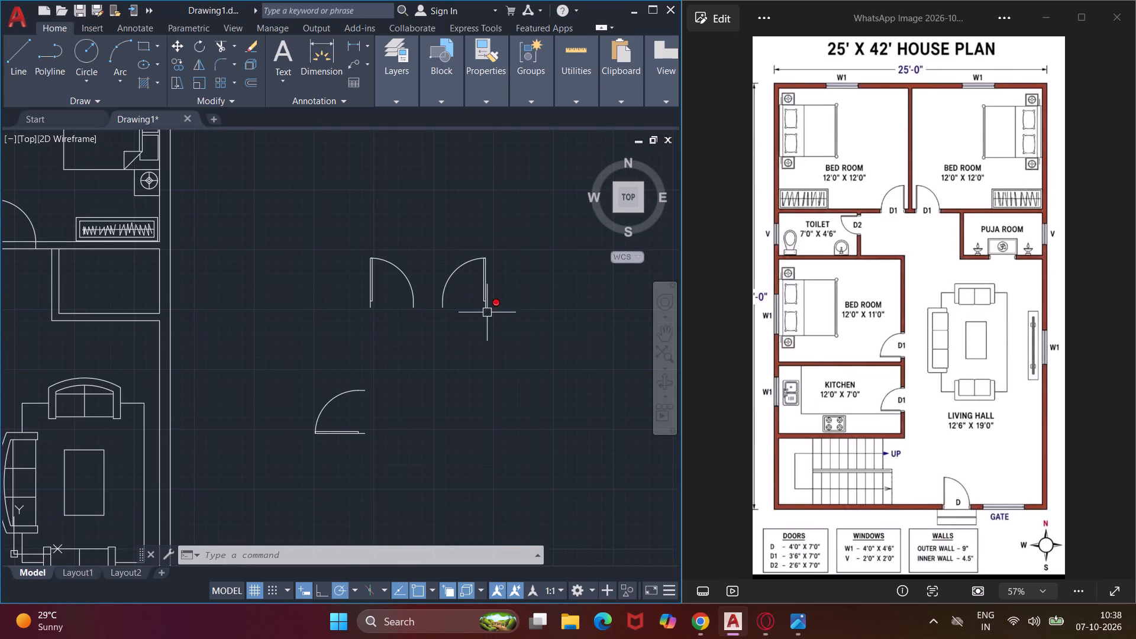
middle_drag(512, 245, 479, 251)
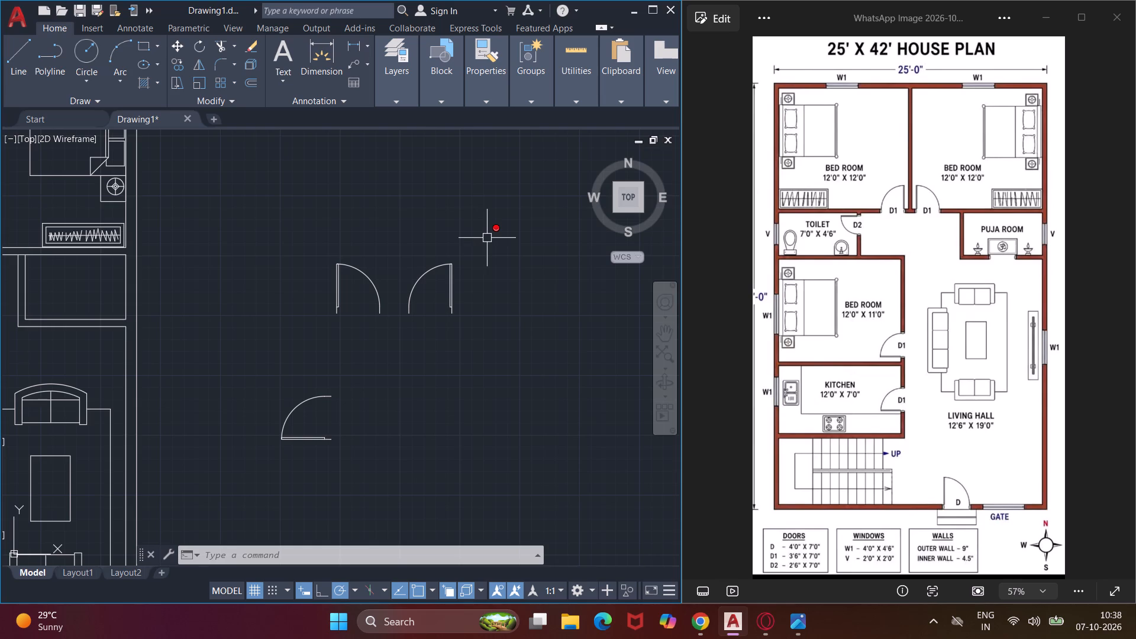
Rotate the spare right-hinged door outside the plan 90° counterclockwise about its lower hinge-side end, so the leaf lies horizontal.
click(487, 238)
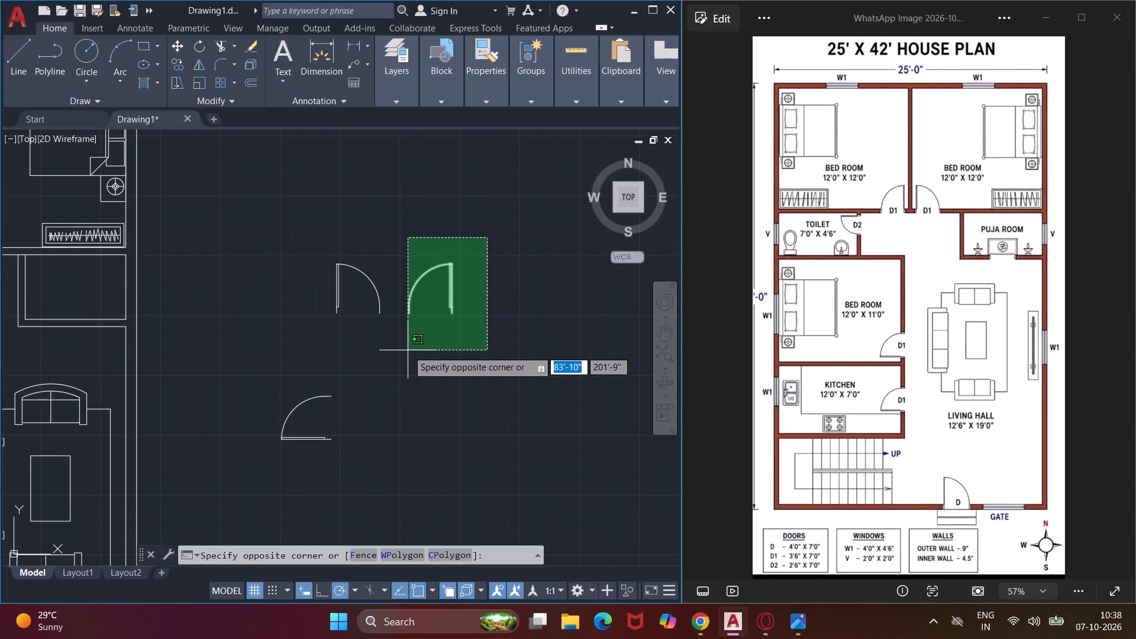
click(408, 350)
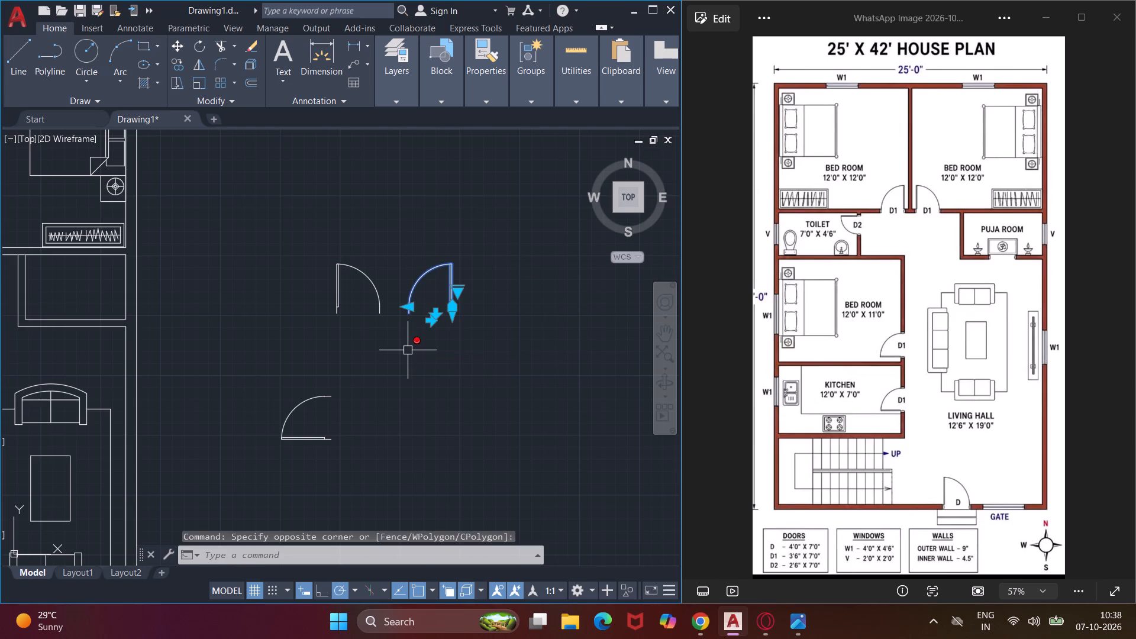
text(ro)
key(space)
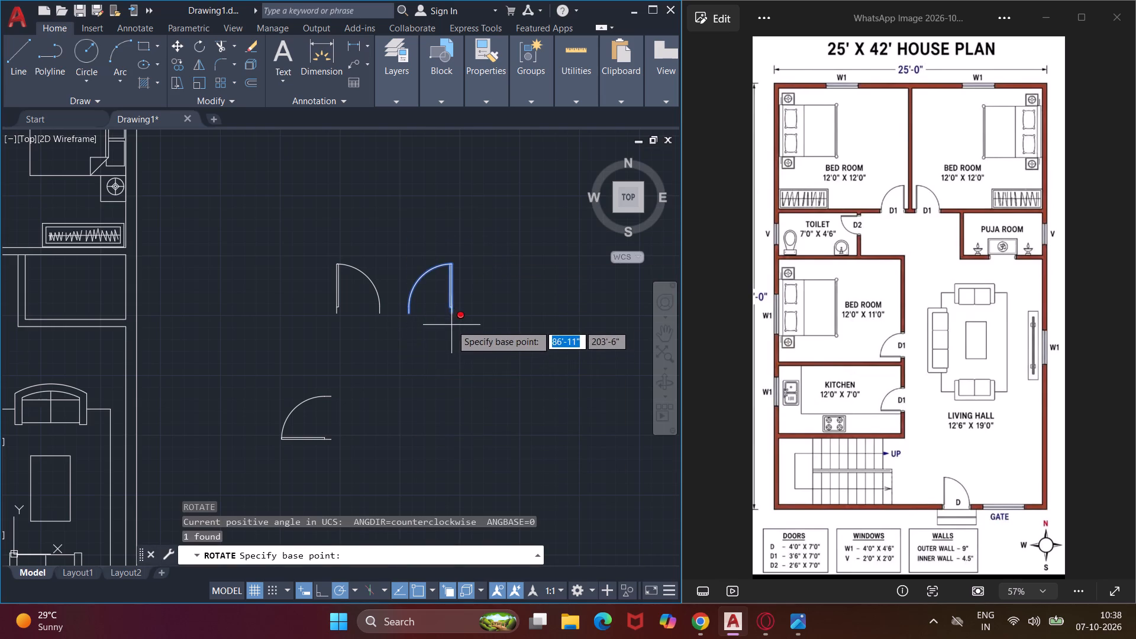
click(452, 311)
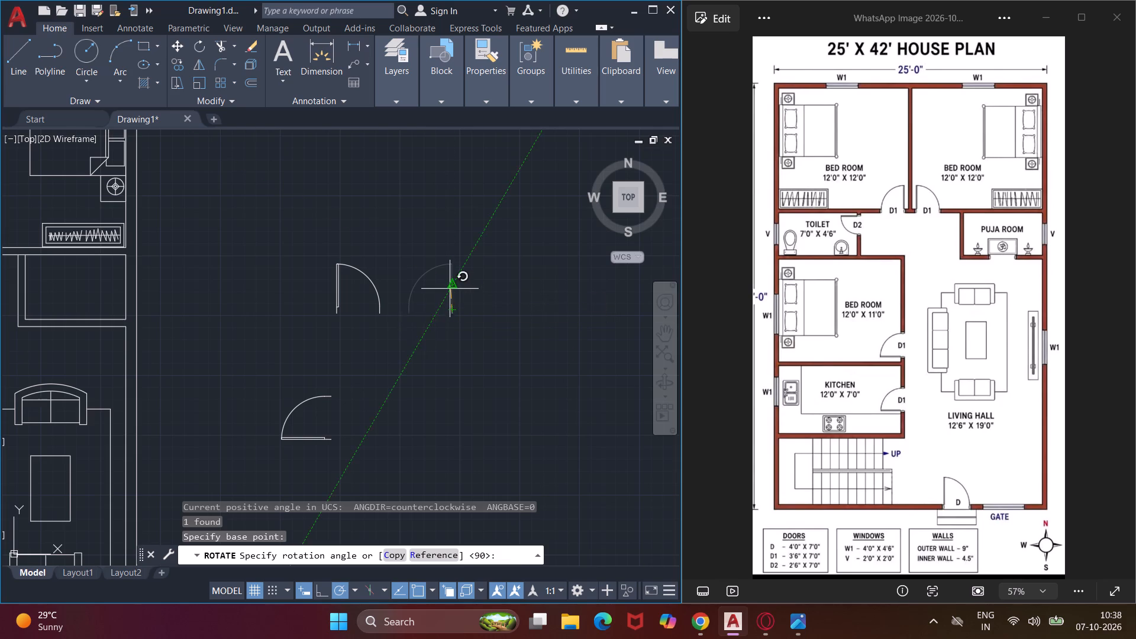
click(453, 246)
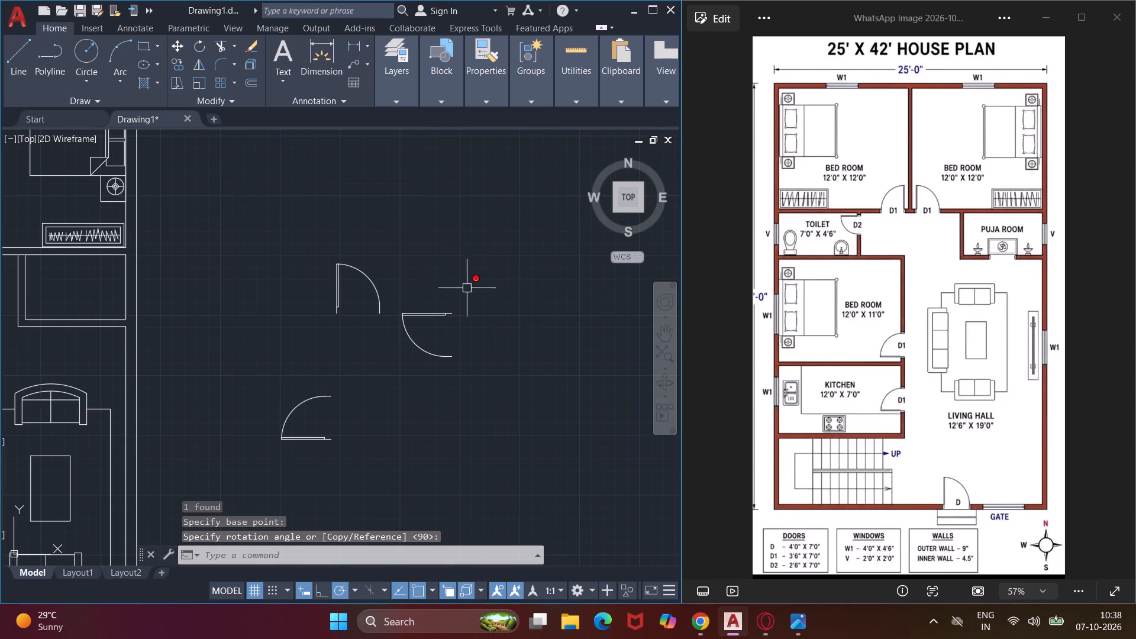
Draw a 2'6" vertical guide line downward from the rotated door's hinge-side end.
text(l)
key(space)
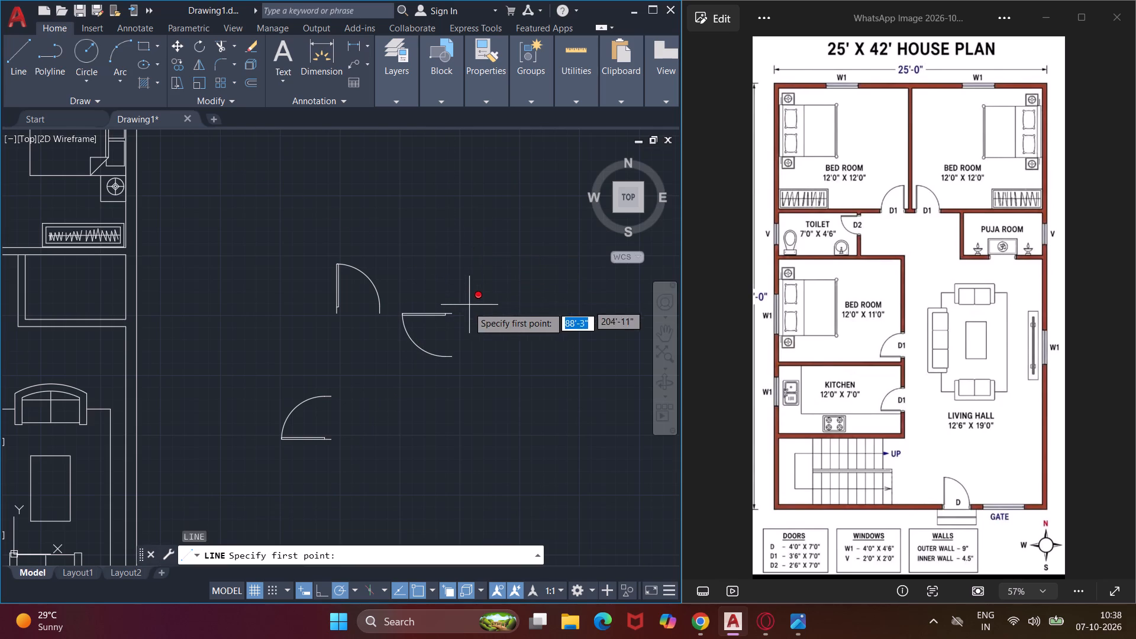
scroll(454, 320, up, 2)
click(448, 300)
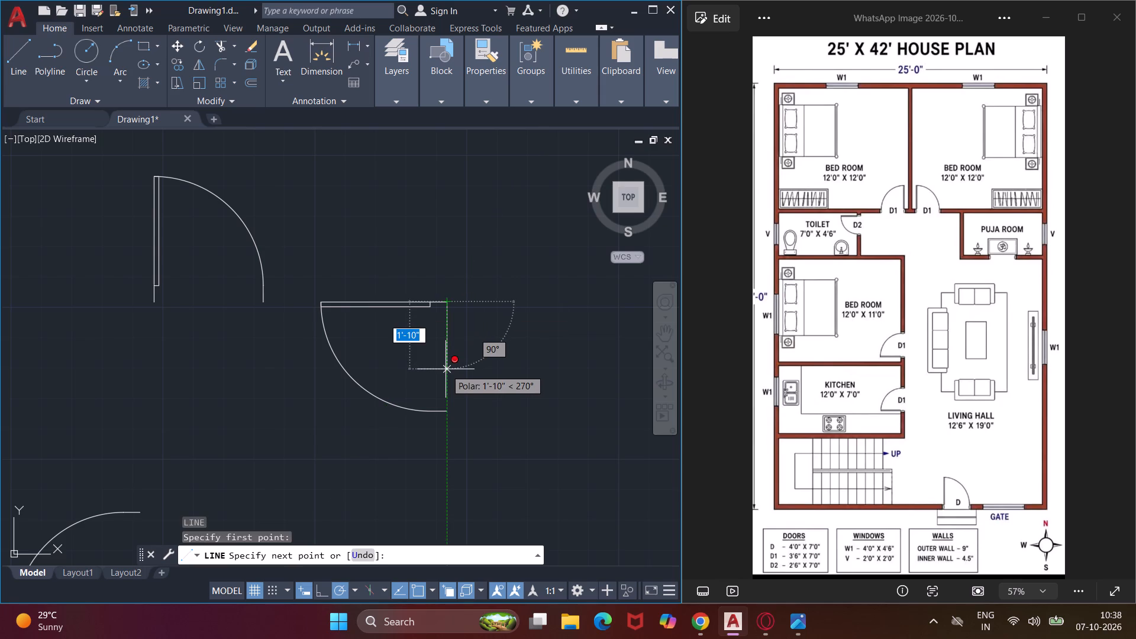
text(2'6")
key(Return)
key(Escape)
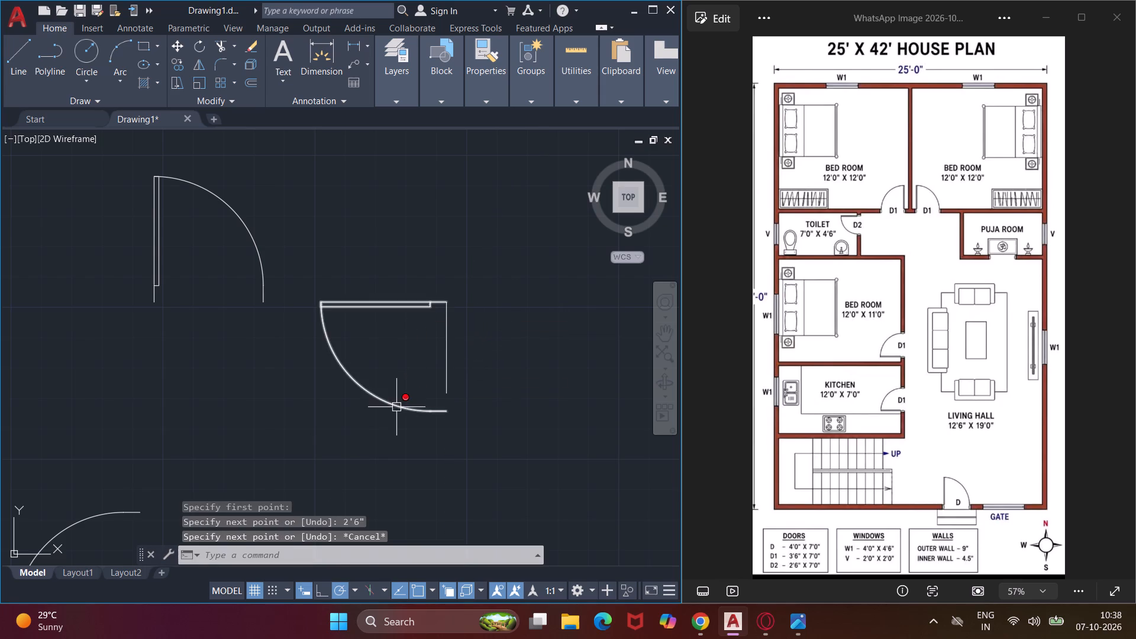
Scale the rotated door down about its hinge-side end so its opening matches the 2'6" guide line.
click(396, 407)
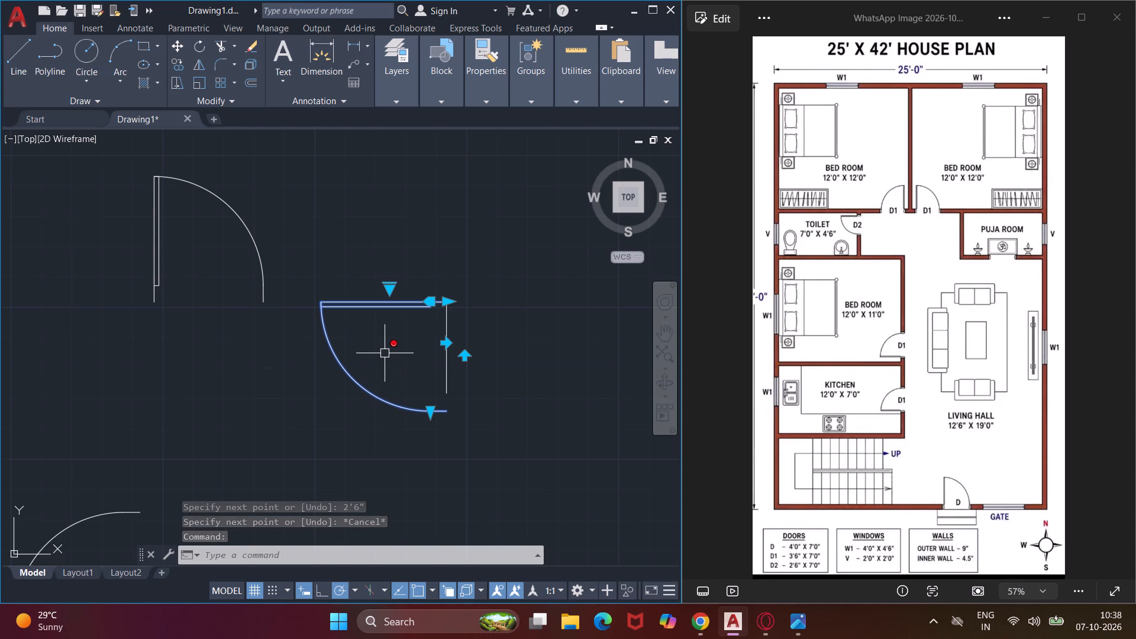
key(s)
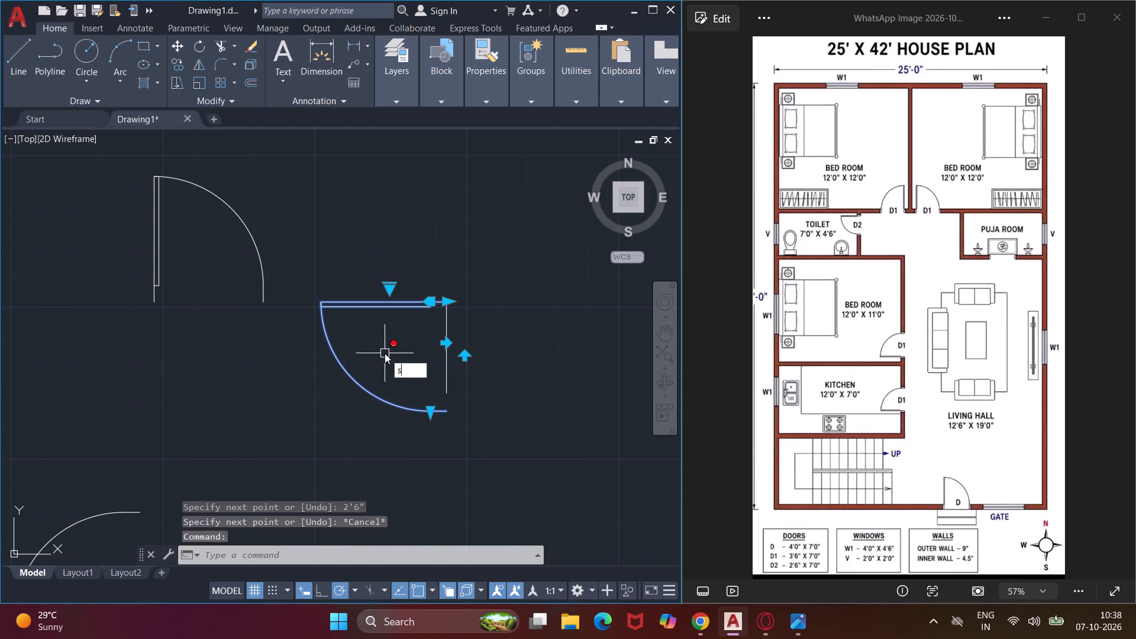
key(c)
key(space)
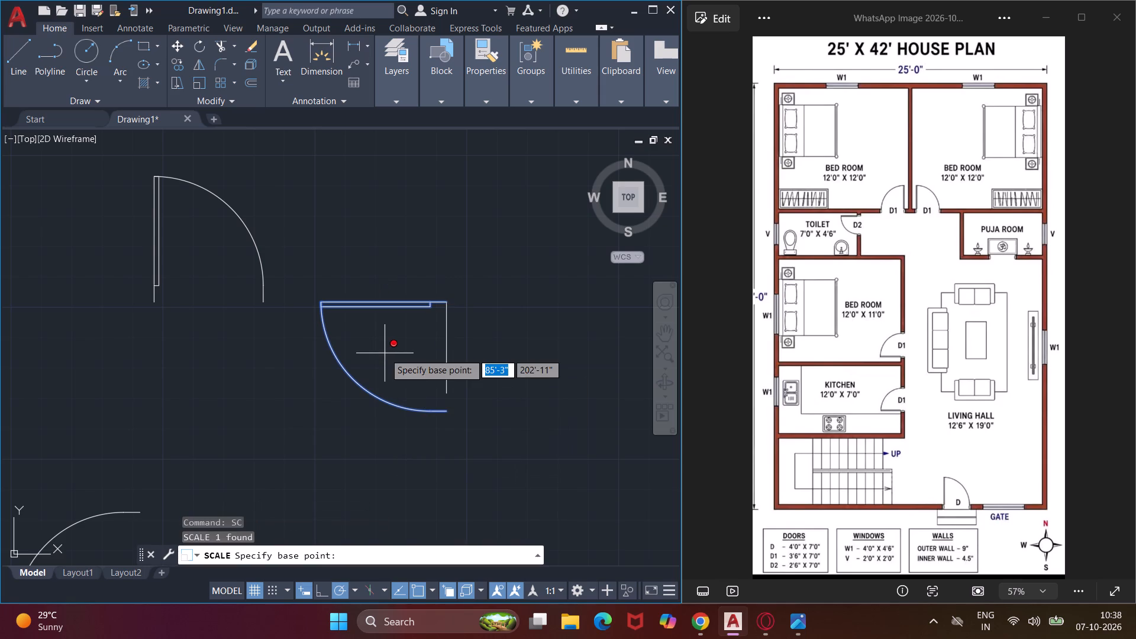
scroll(451, 301, up, 3)
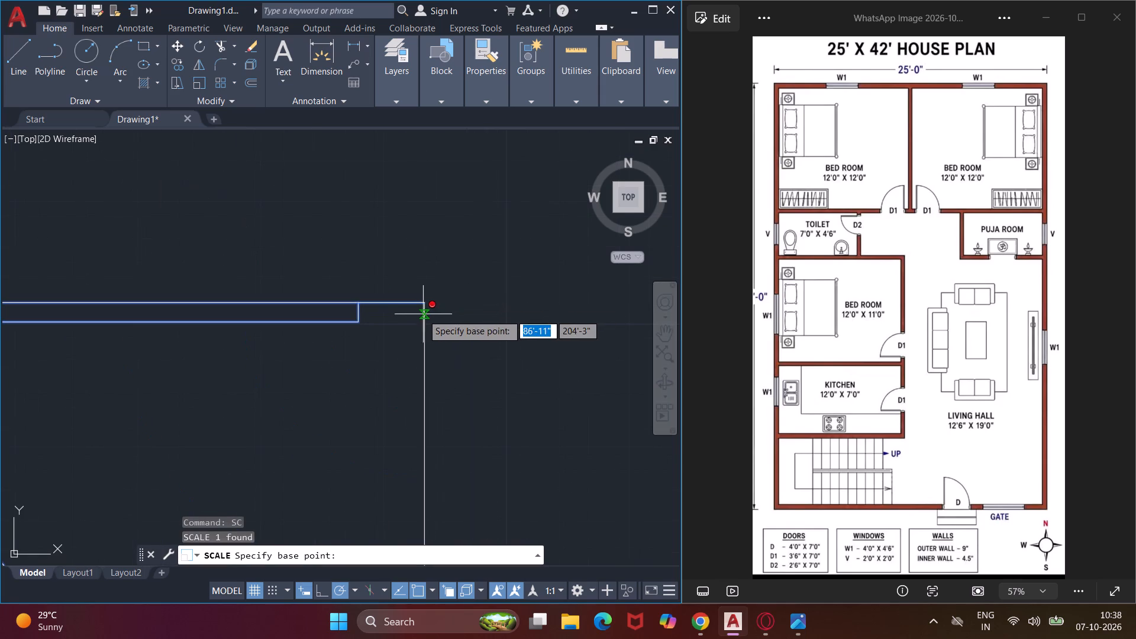
click(425, 304)
scroll(426, 328, down, 2)
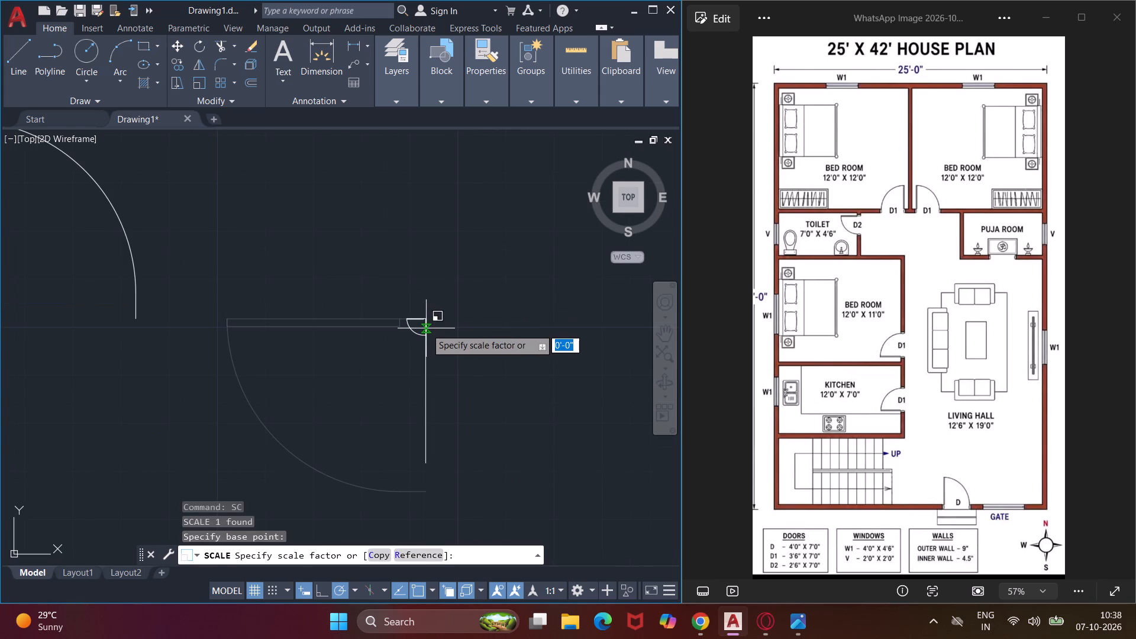
click(430, 402)
key(Escape)
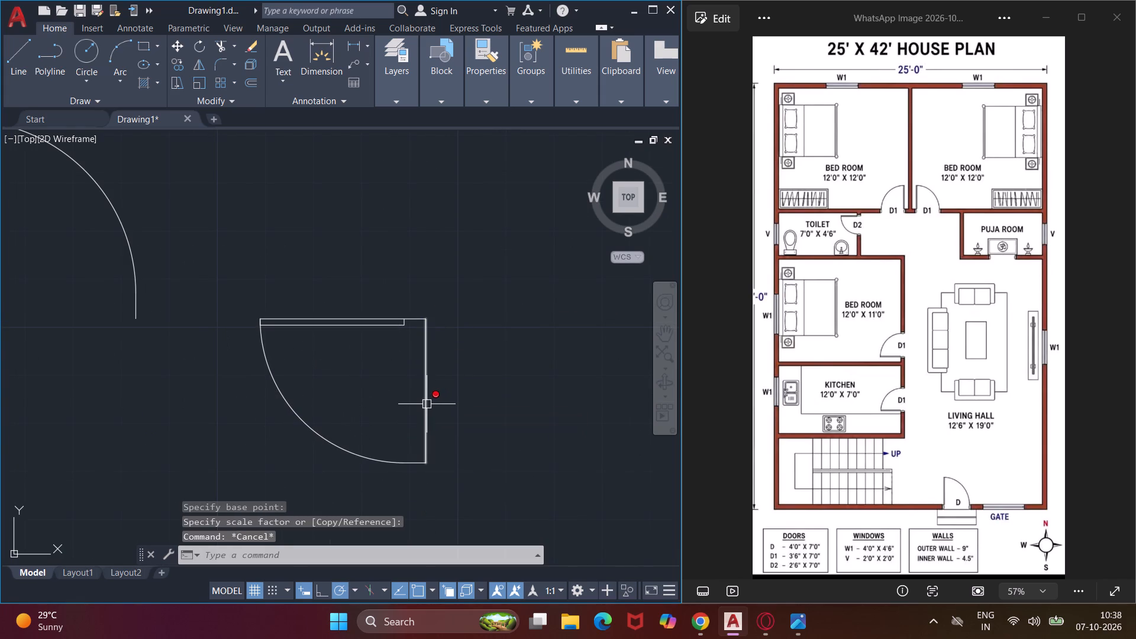
Delete the 2'6" guide line beside the scaled door.
click(427, 404)
key(Delete)
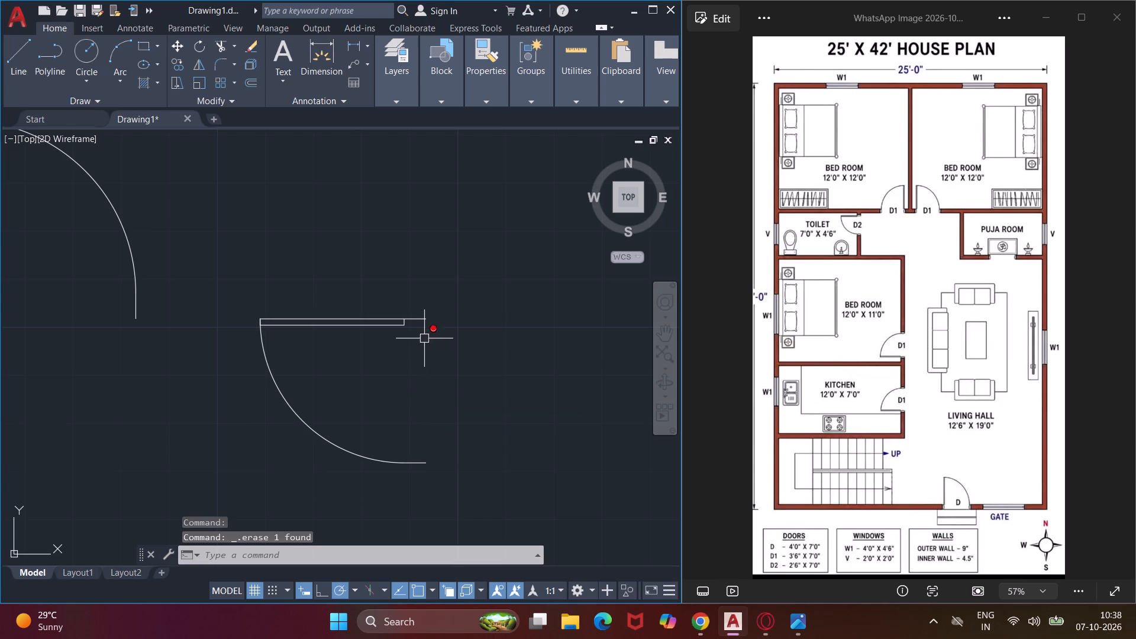
Move the scaled door by its hinge-side end onto the outer line of the toilet's right wall, just below its top corner.
click(417, 318)
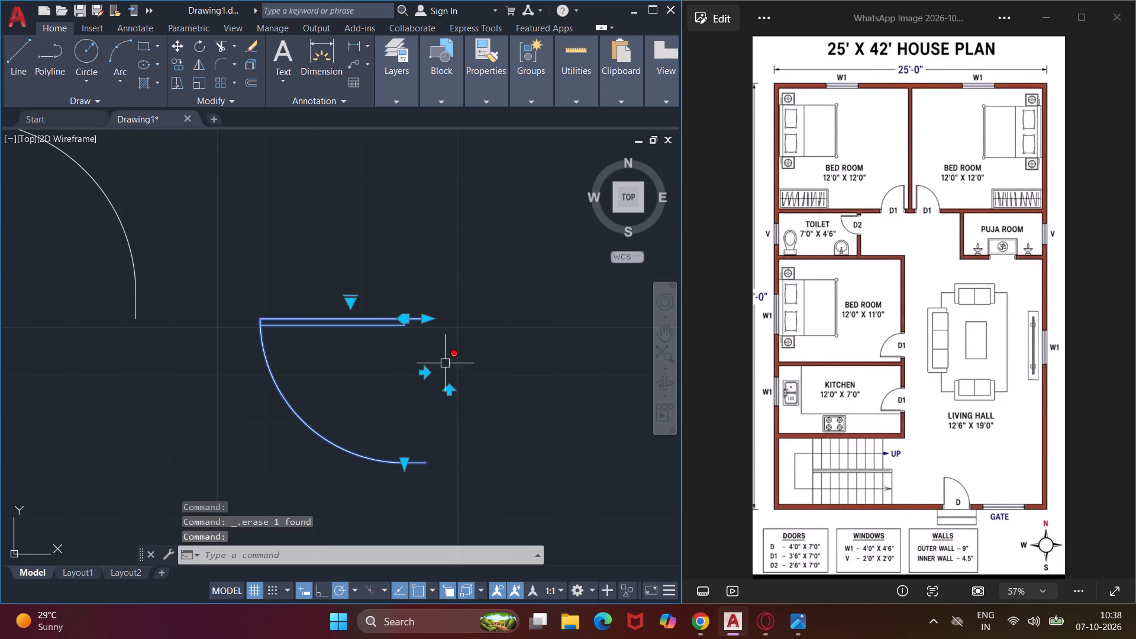
text(m)
key(space)
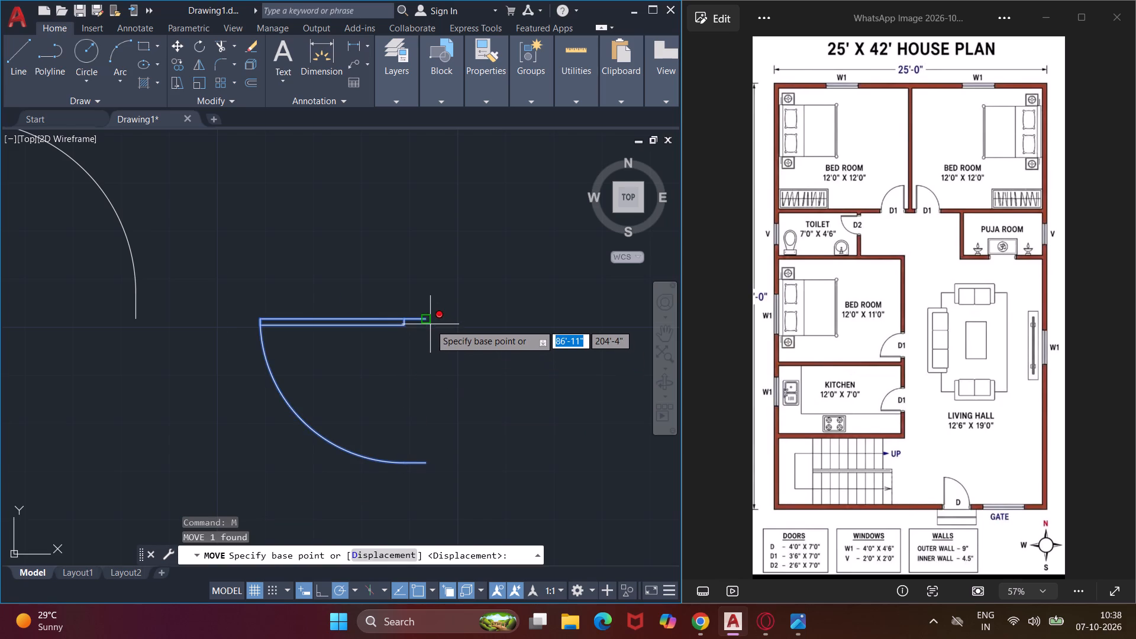
click(428, 322)
scroll(428, 322, down, 4)
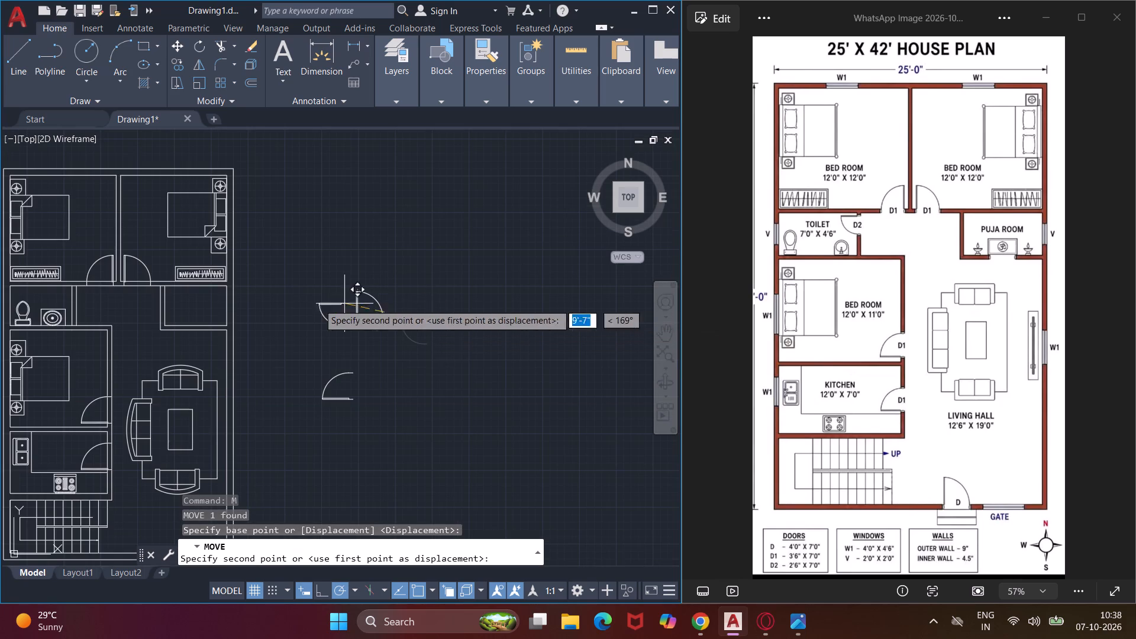
scroll(66, 292, up, 3)
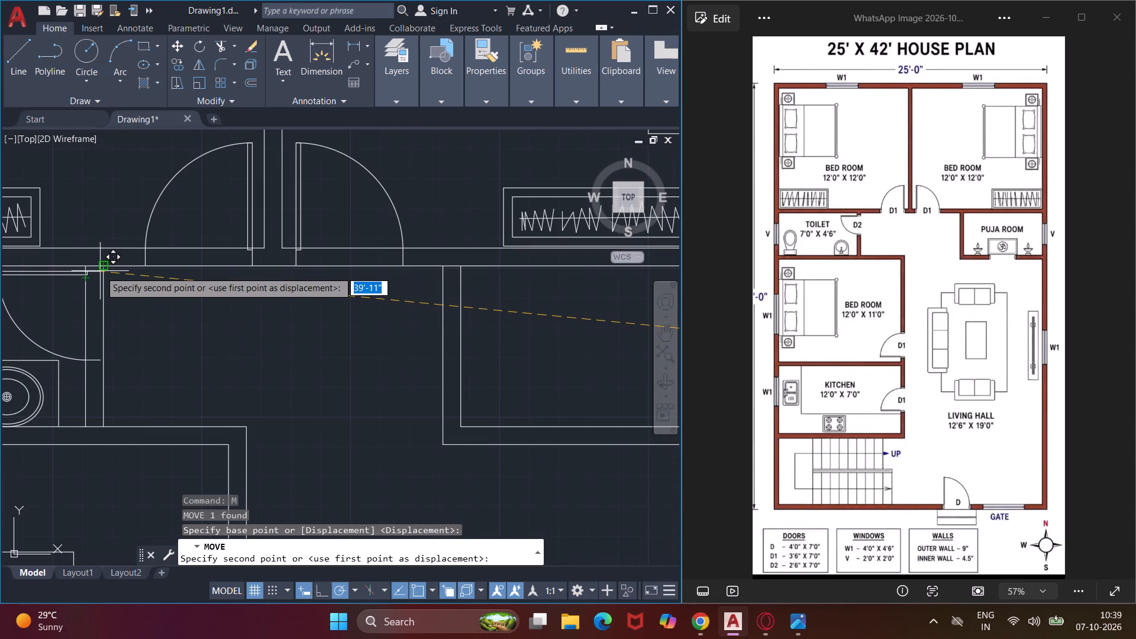
middle_drag(101, 271, 223, 300)
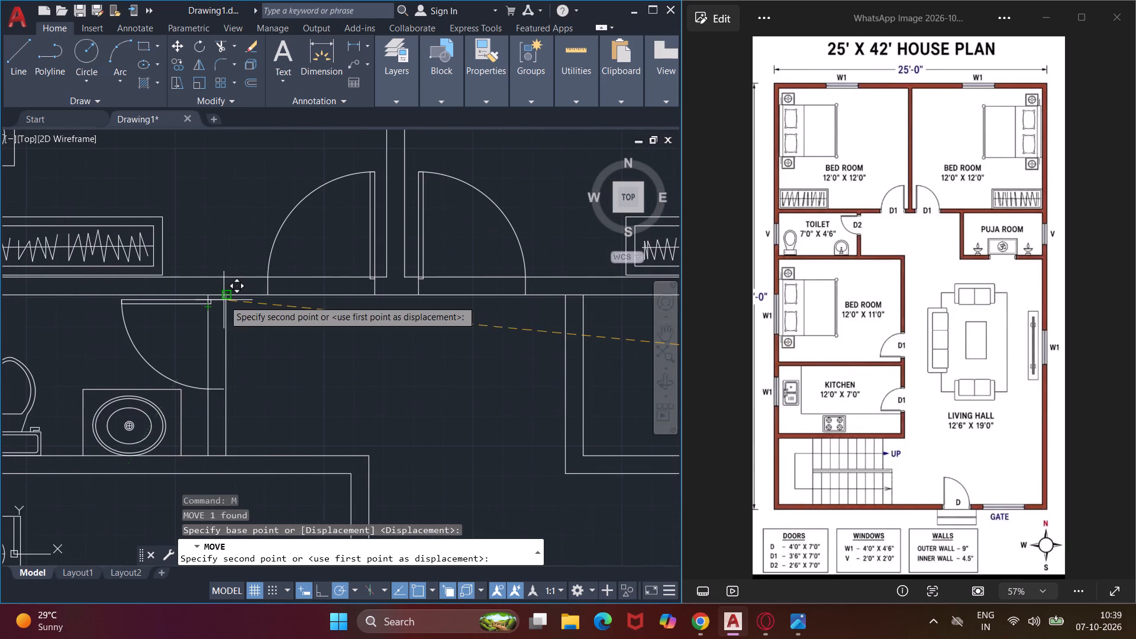
scroll(224, 300, up, 4)
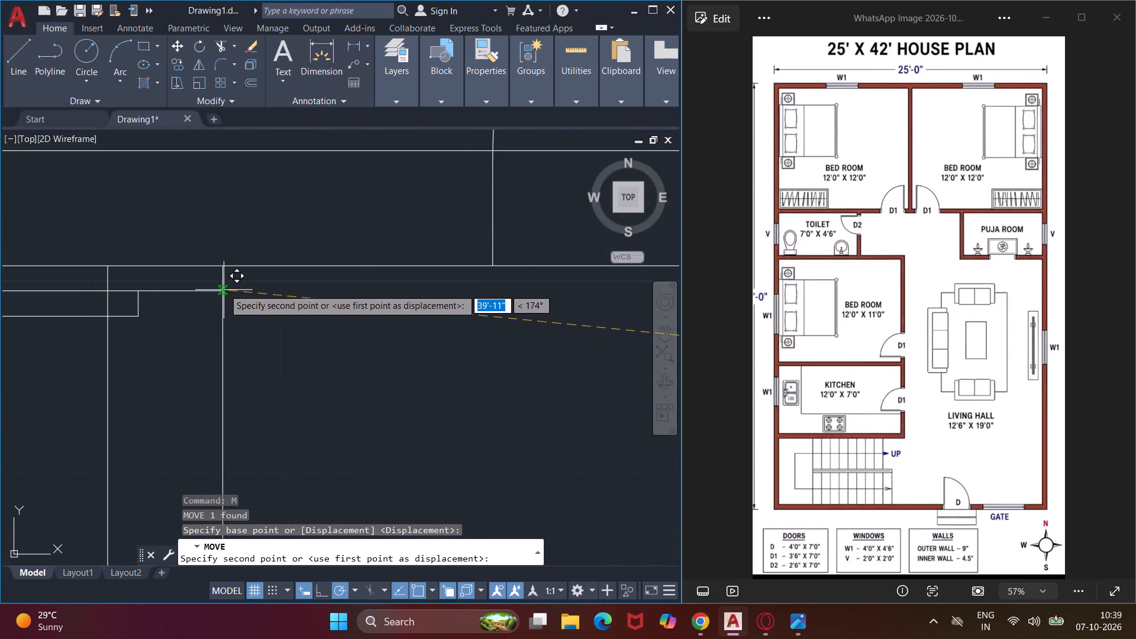
click(223, 280)
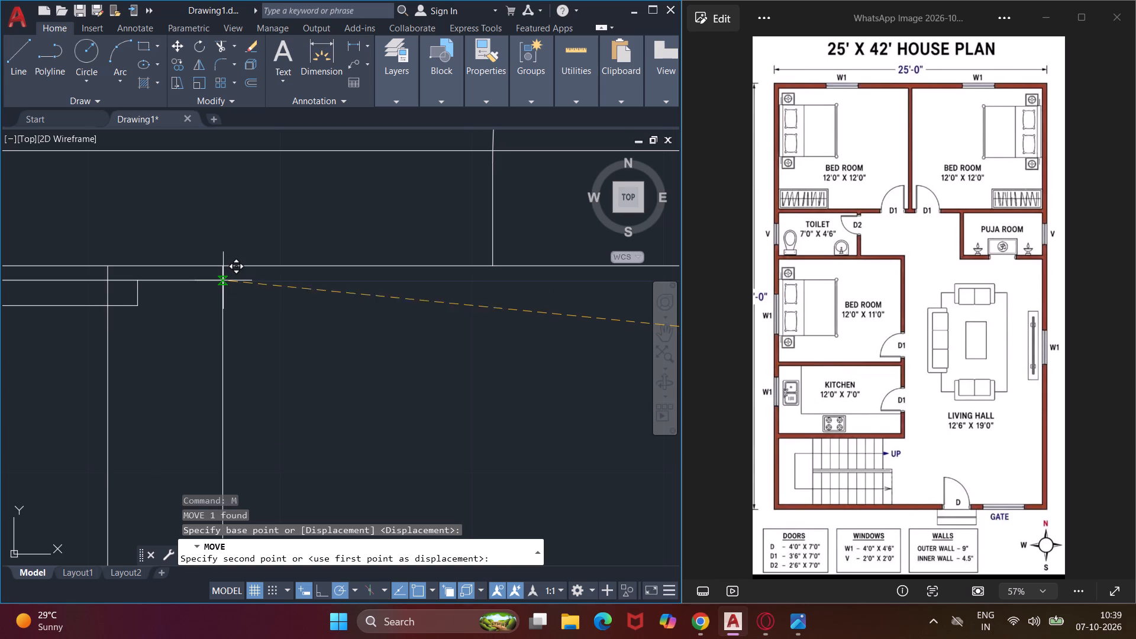
scroll(210, 299, down, 4)
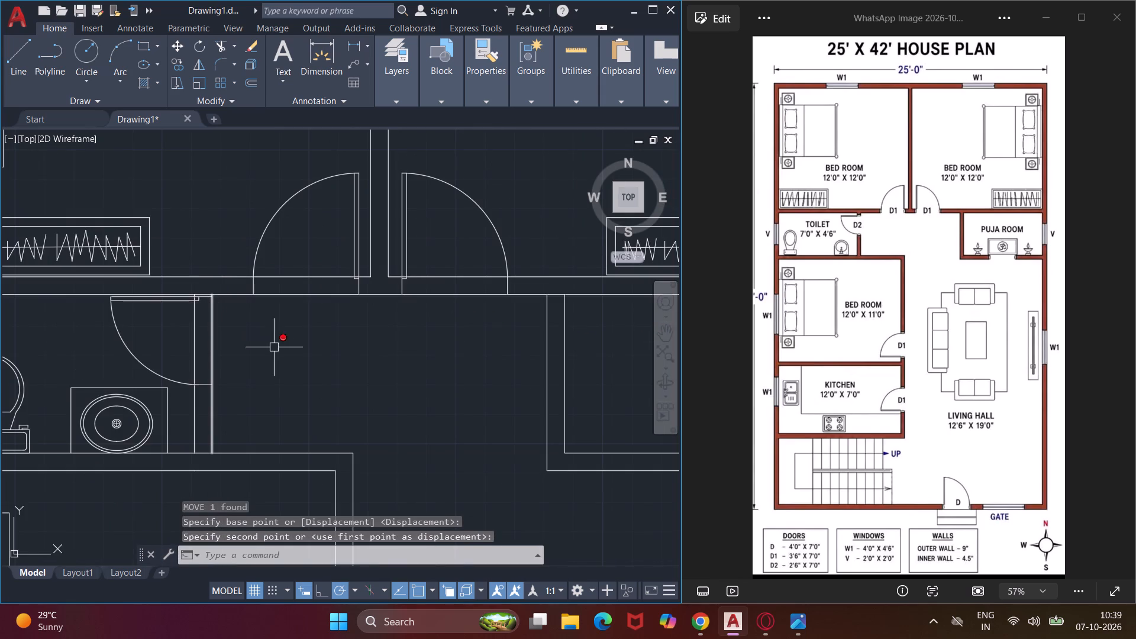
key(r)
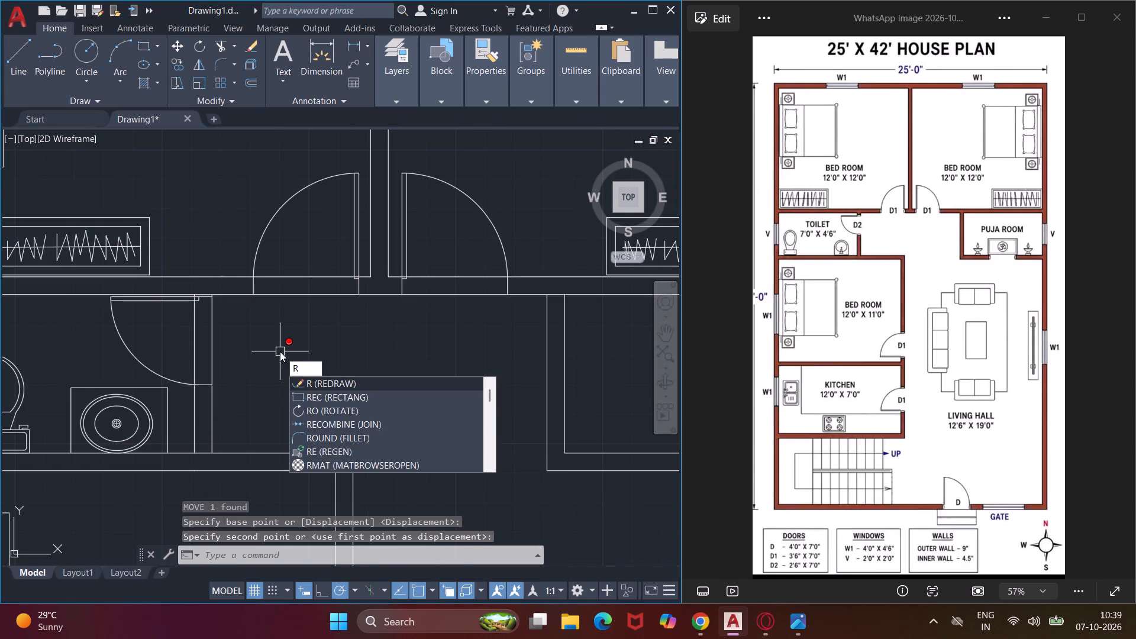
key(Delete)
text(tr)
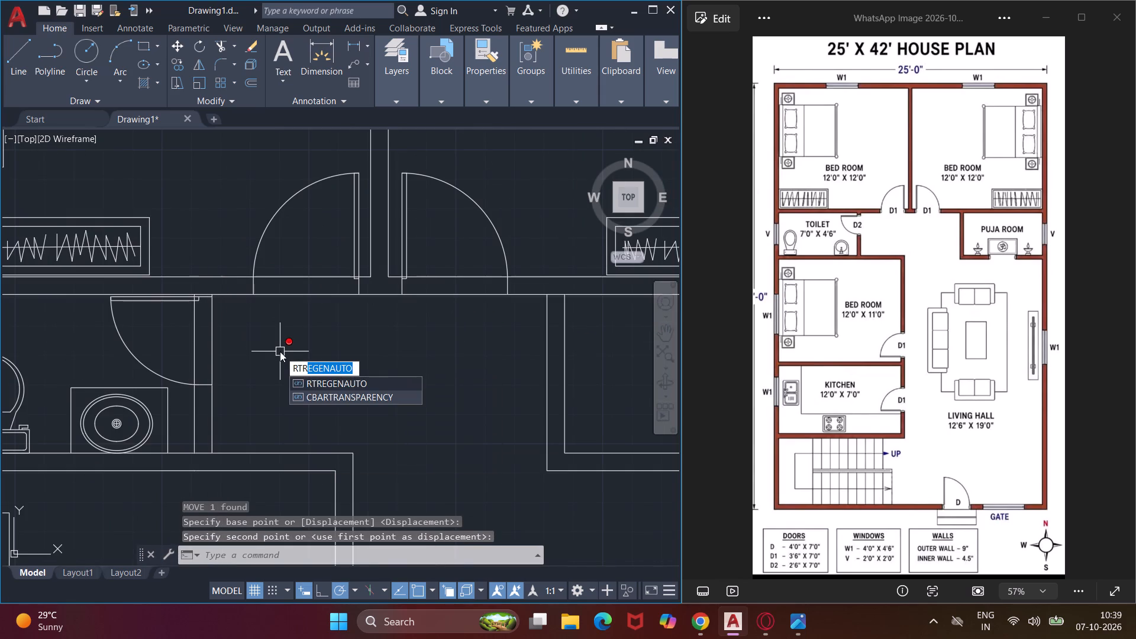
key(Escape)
Trim both wall lines across the toilet door and across the two upper bedroom doors to open the doorways.
text(tr)
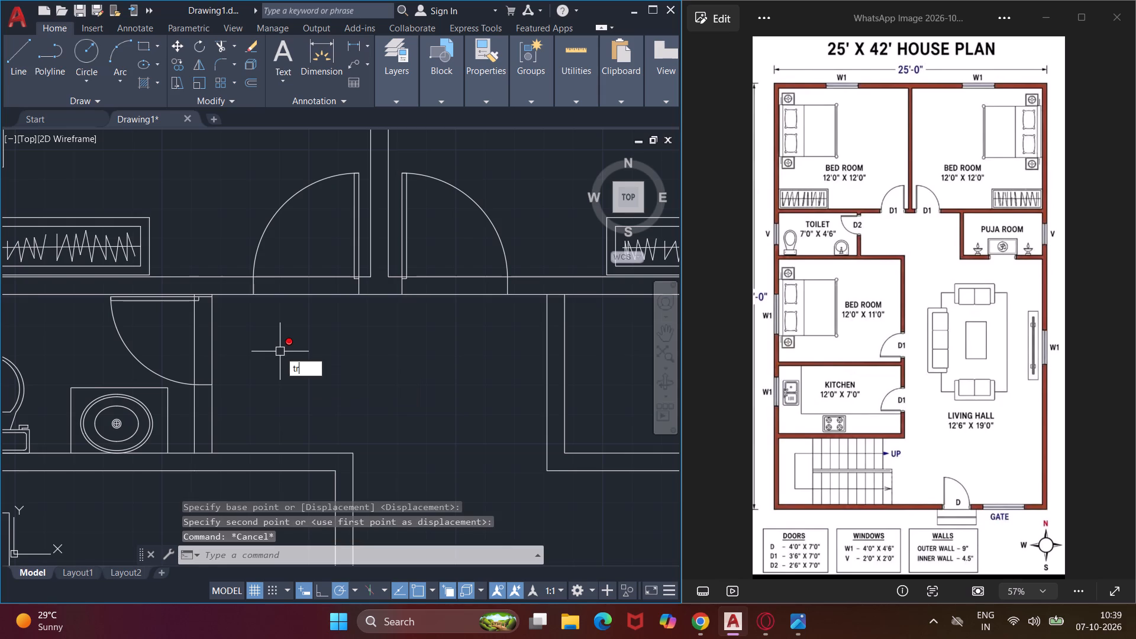
key(space)
key(space)
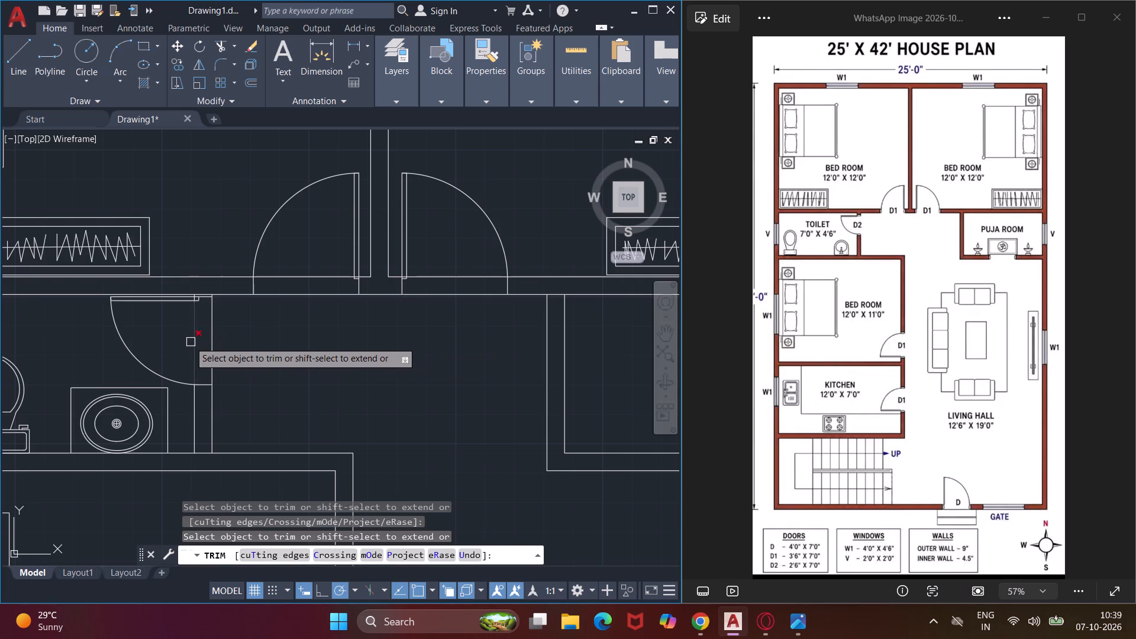
click(191, 340)
click(215, 342)
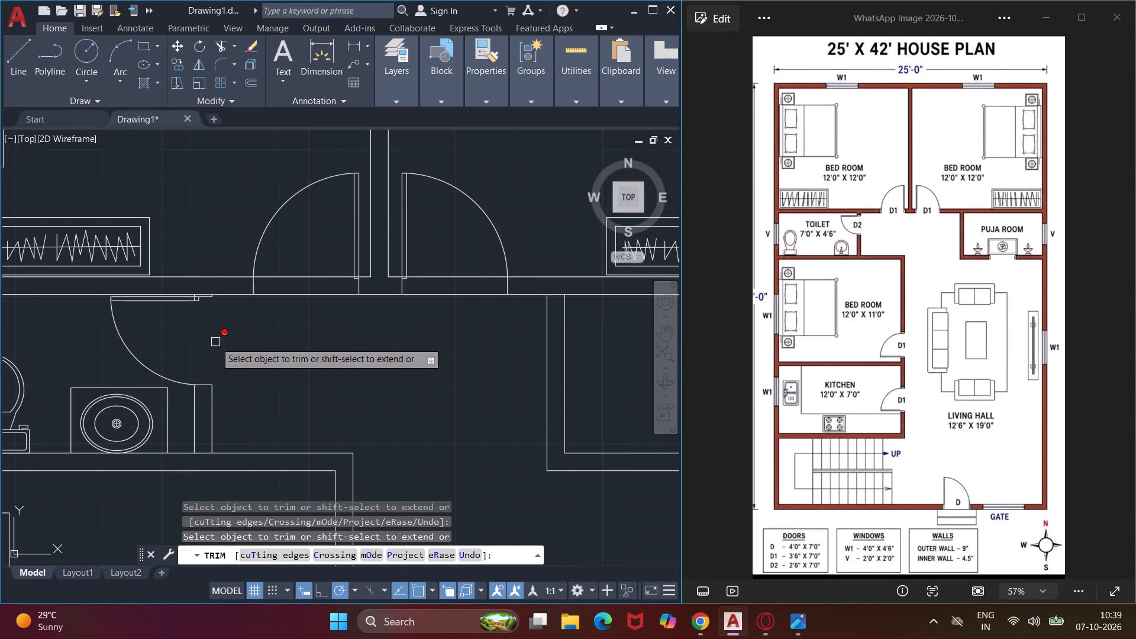
click(304, 293)
click(308, 279)
click(436, 276)
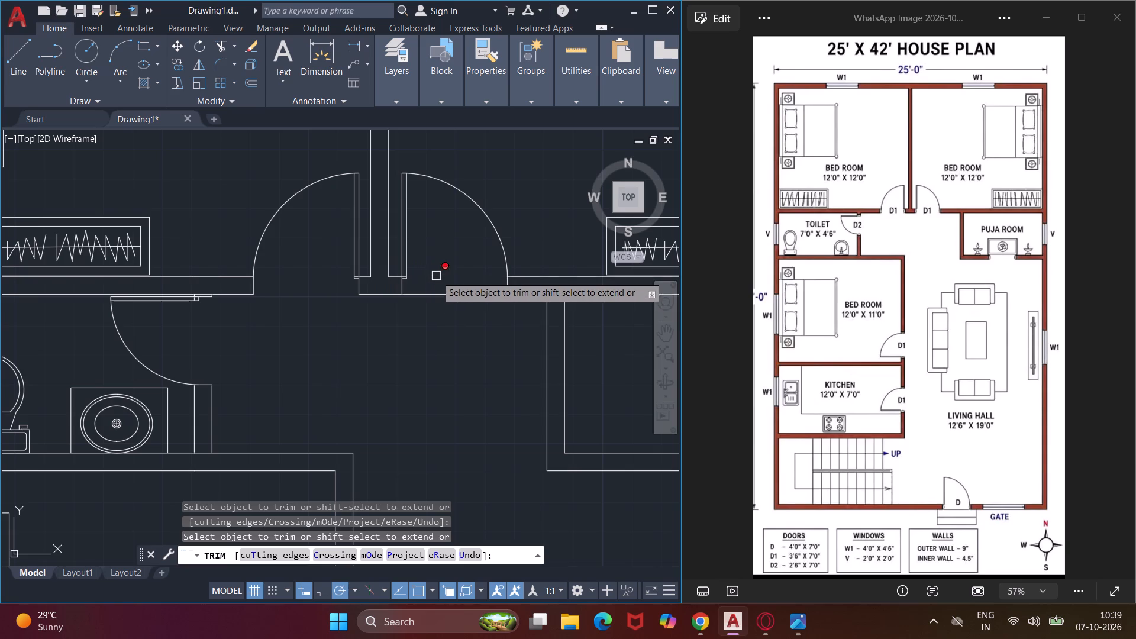
click(439, 292)
Trim both wall lines across the middle-left bedroom door and the kitchen door to open the doorways.
scroll(411, 310, down, 1)
middle_drag(411, 310, 381, 180)
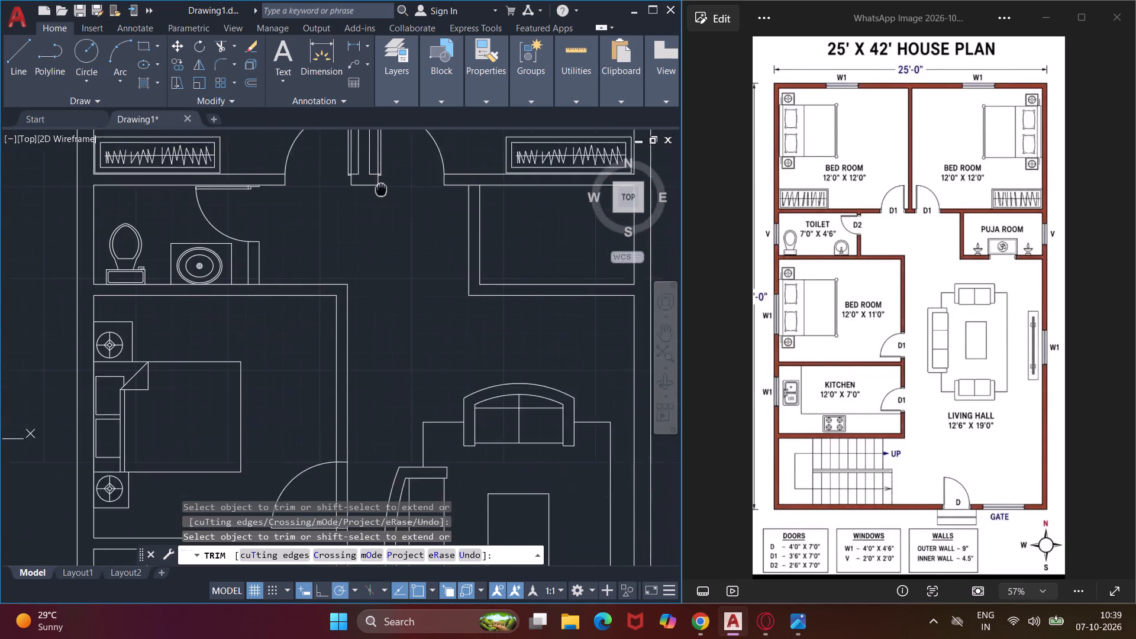
middle_drag(381, 180, 377, 148)
click(345, 441)
click(328, 446)
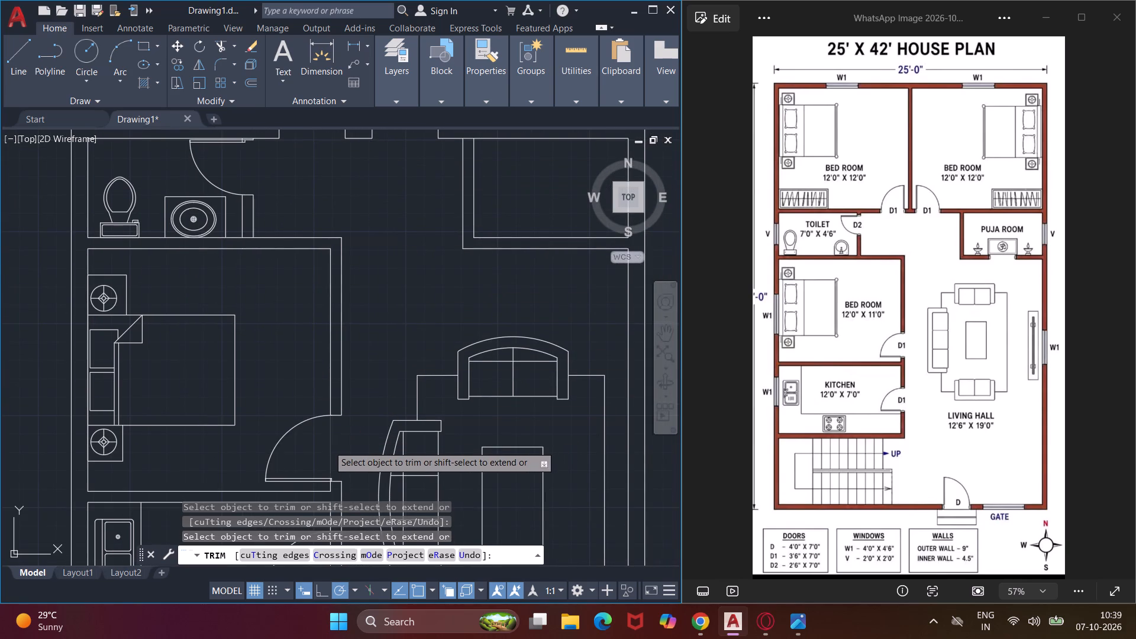
middle_drag(325, 445, 347, 260)
click(354, 385)
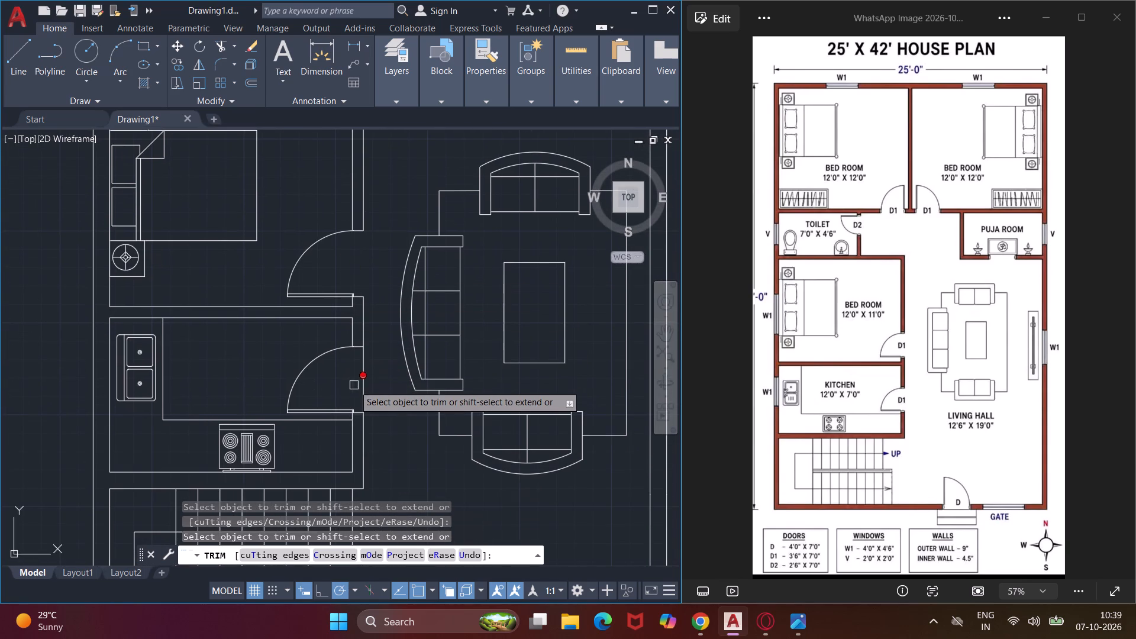
click(365, 383)
middle_drag(365, 383, 349, 360)
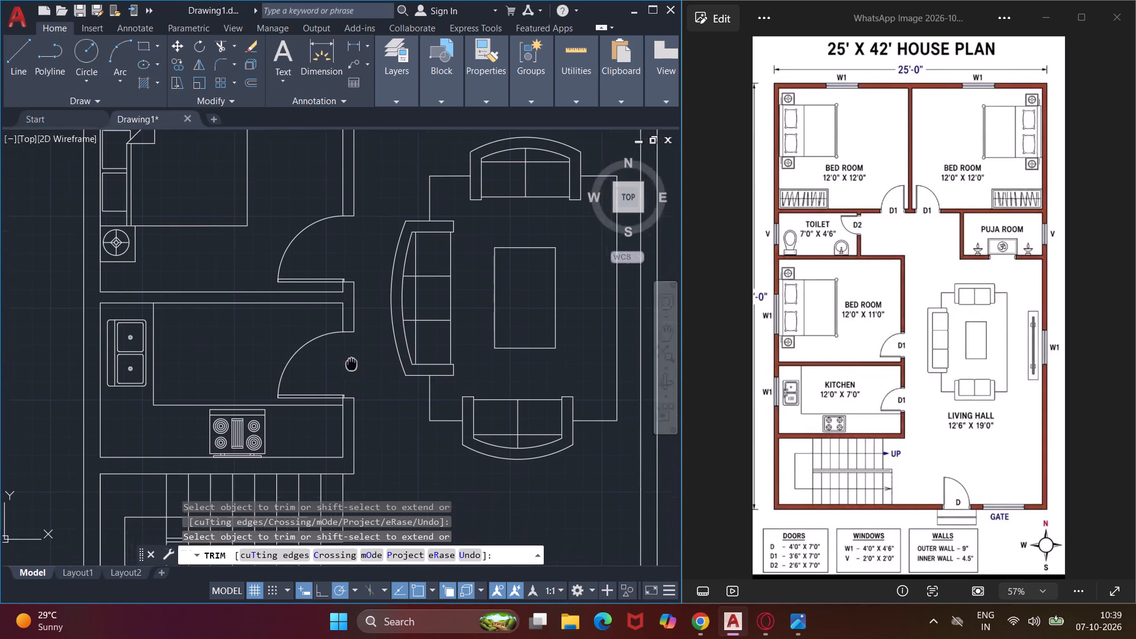
middle_drag(349, 360, 308, 302)
scroll(308, 301, down, 2)
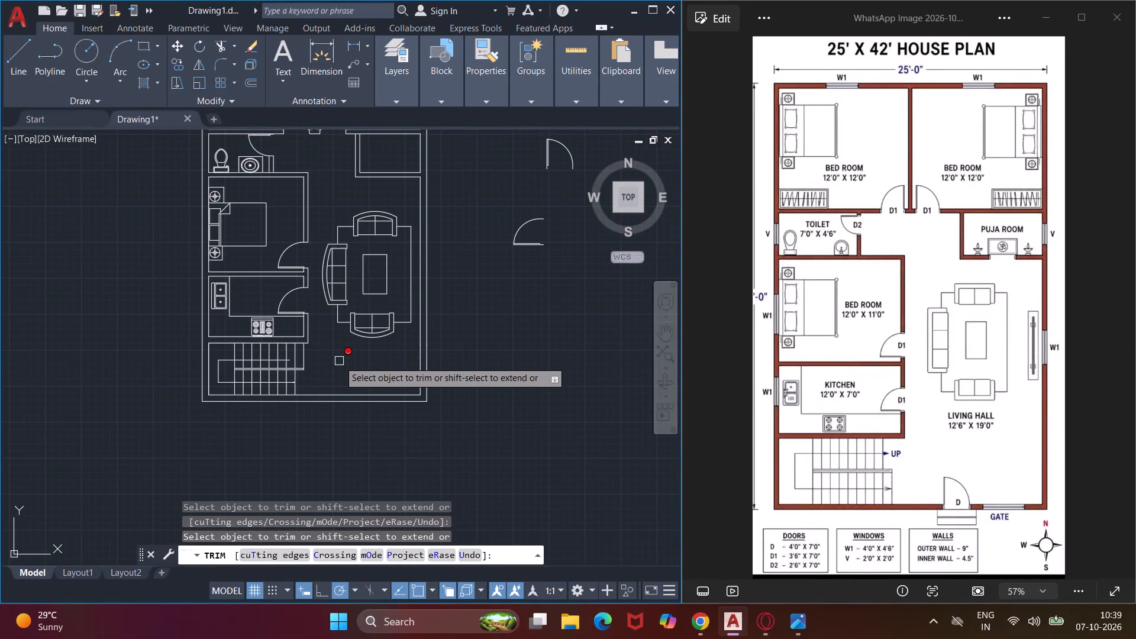
key(Escape)
scroll(359, 370, down, 1)
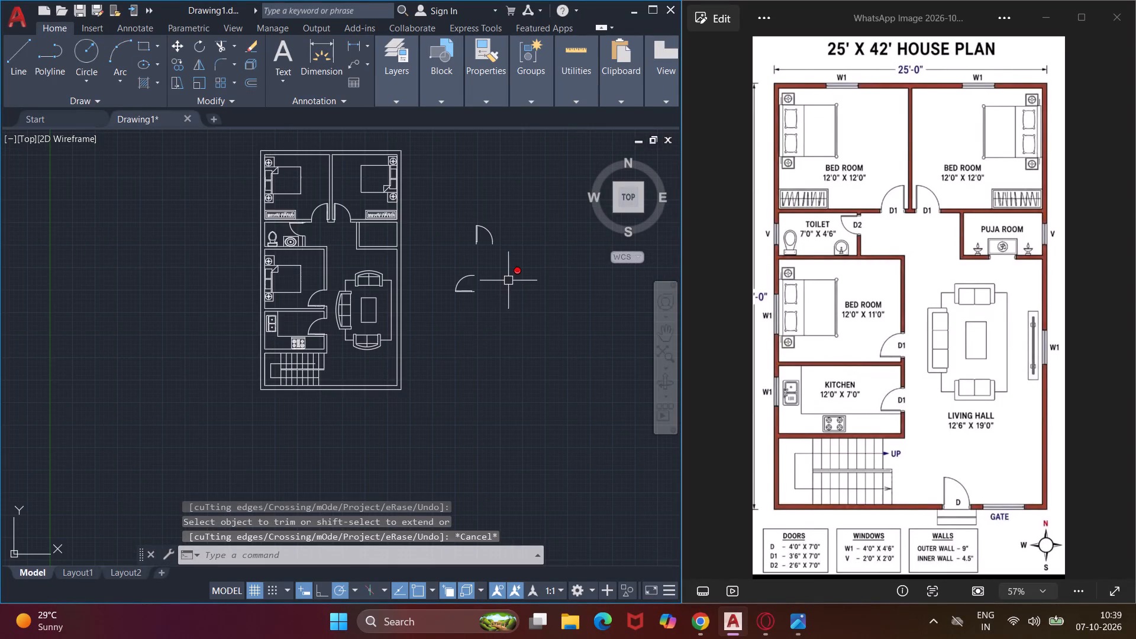
Move the upright door block by the lower end of its hinge side onto the bottom wall's outer line, just right of the staircase.
scroll(515, 260, up, 2)
click(496, 140)
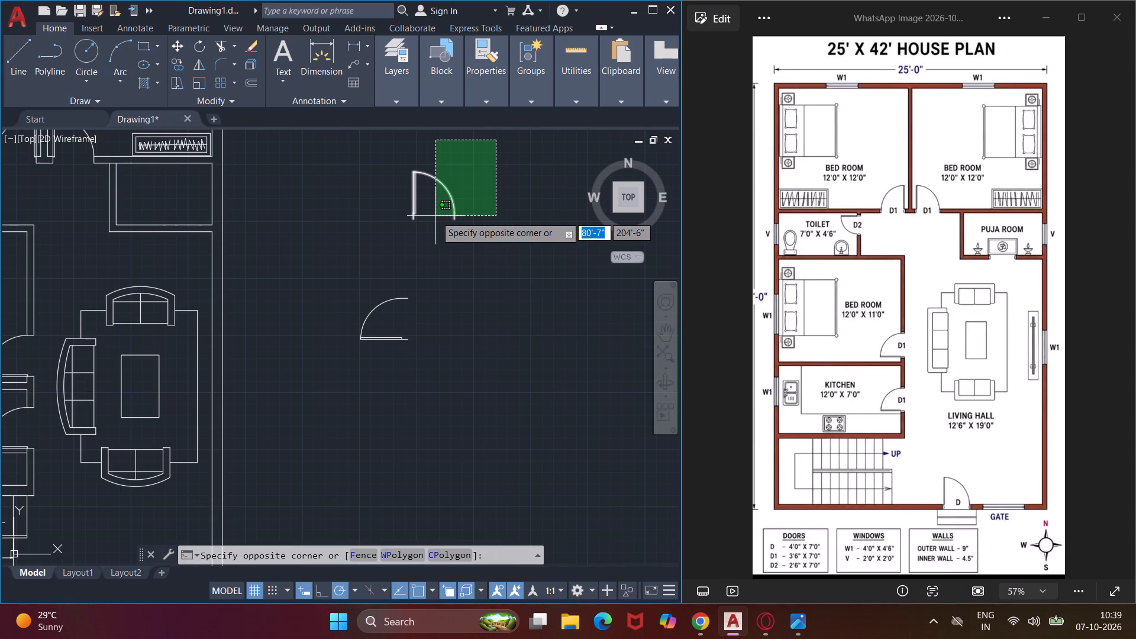
click(392, 233)
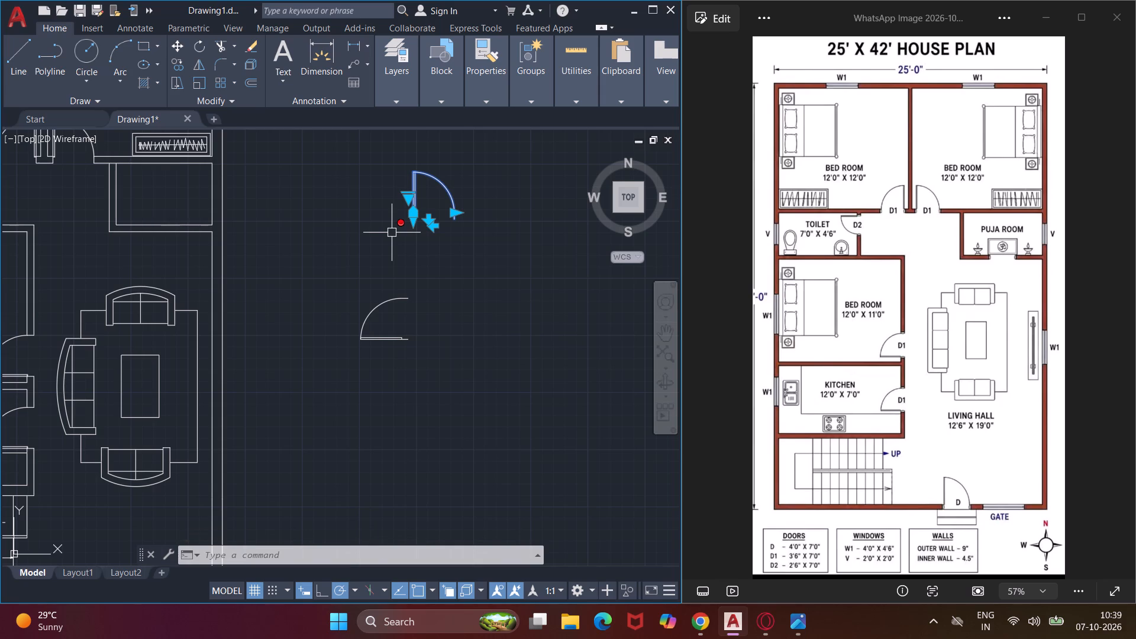
text(m)
key(space)
scroll(392, 233, up, 1)
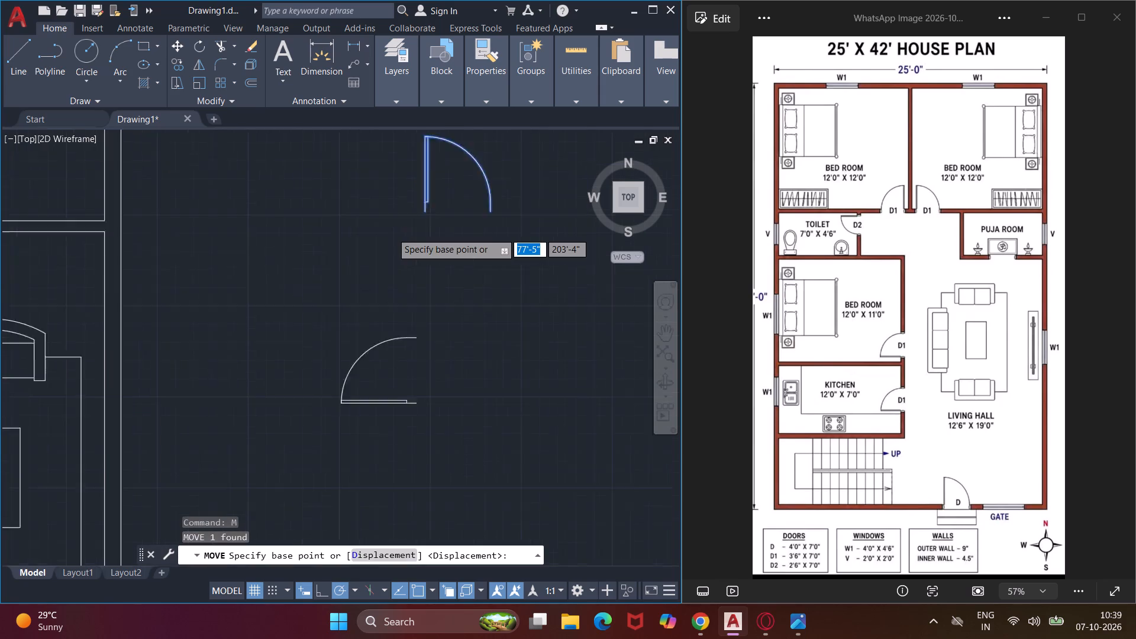
scroll(392, 233, up, 1)
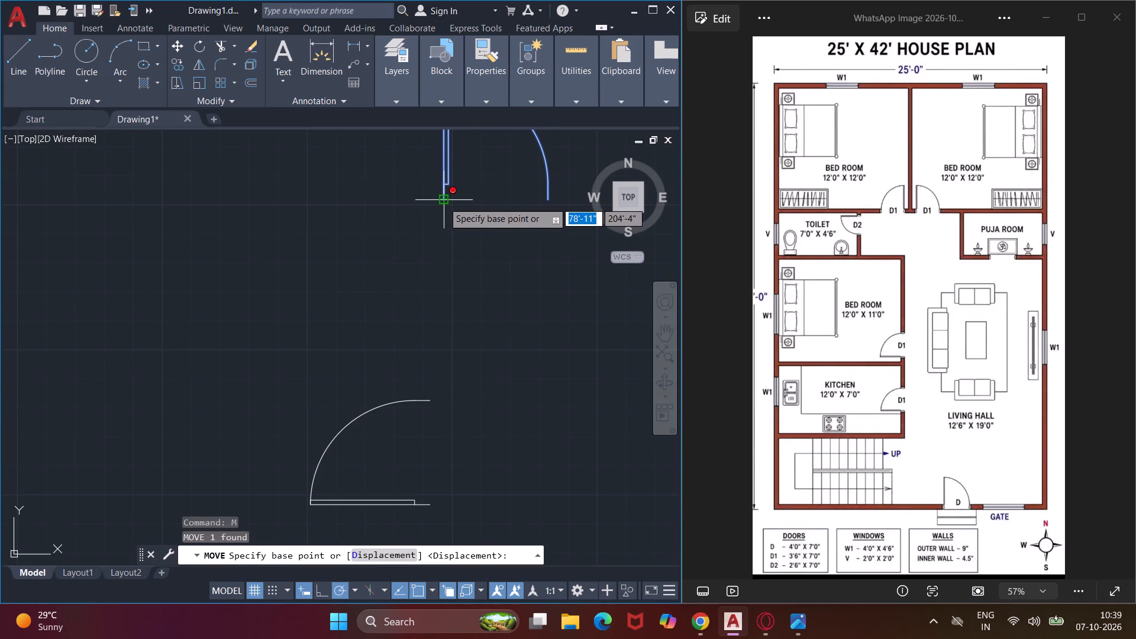
click(443, 202)
scroll(443, 202, down, 3)
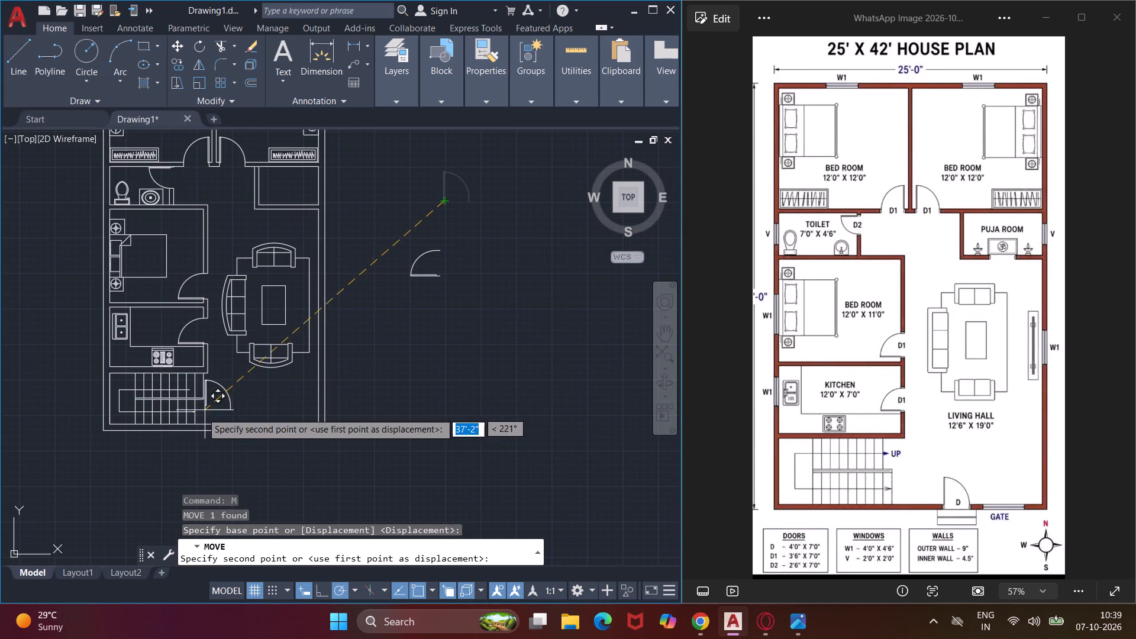
scroll(229, 424, up, 1)
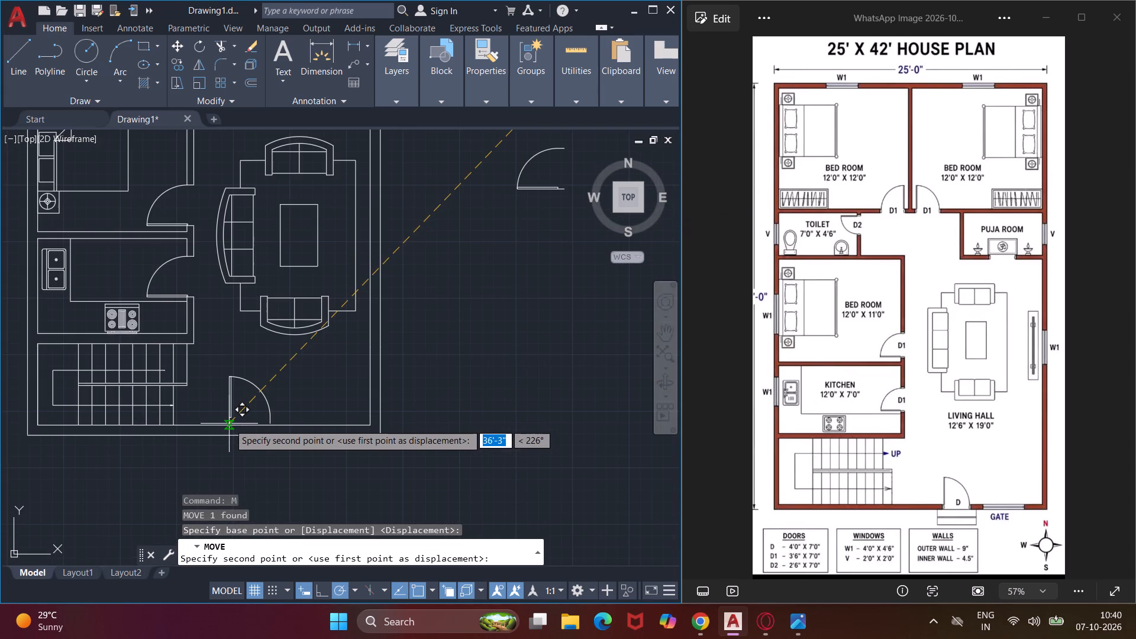
scroll(228, 435, up, 3)
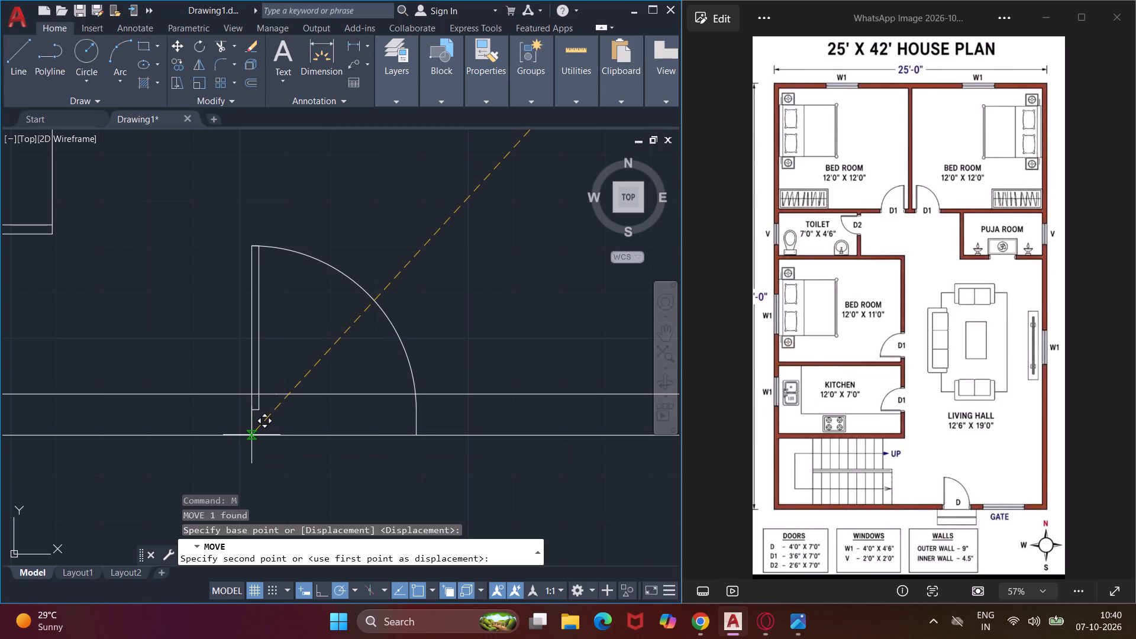
click(251, 435)
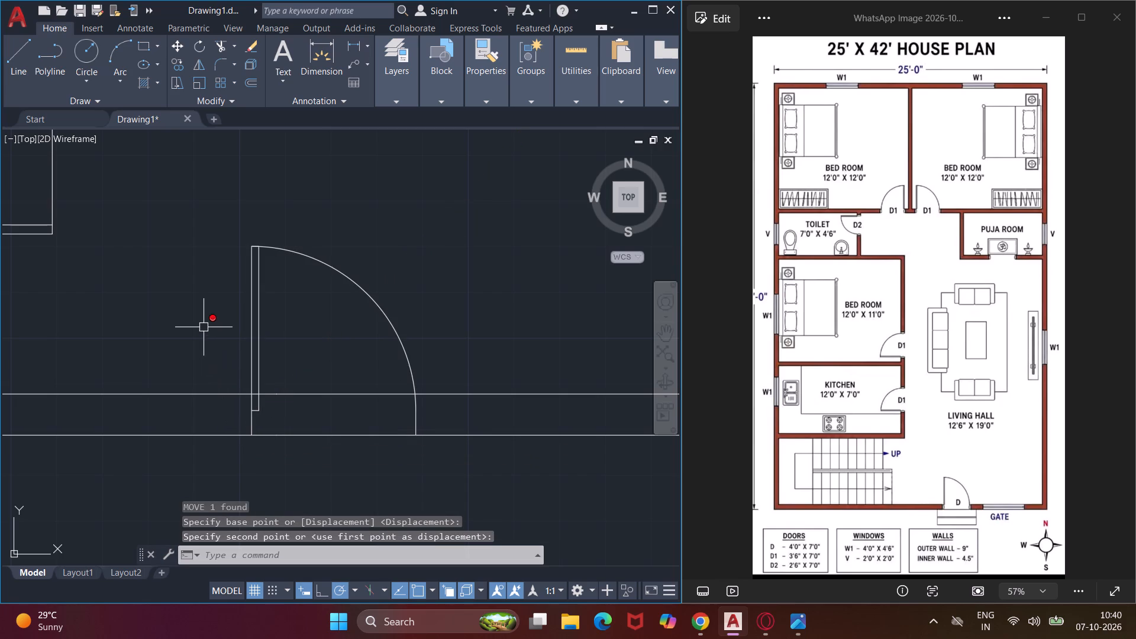
Draw a three-sided entrance step outline outside the main door, 2' deep and about 4'-4" wide, closing against the outer wall line.
middle_drag(204, 327, 193, 235)
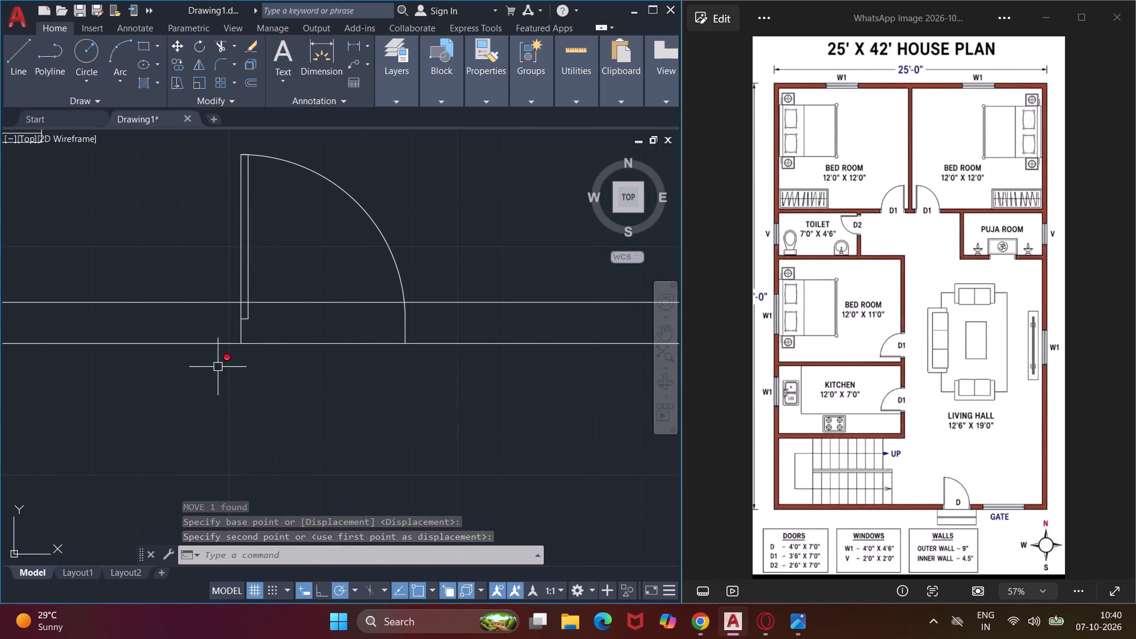
scroll(222, 377, down, 2)
middle_drag(230, 385, 246, 415)
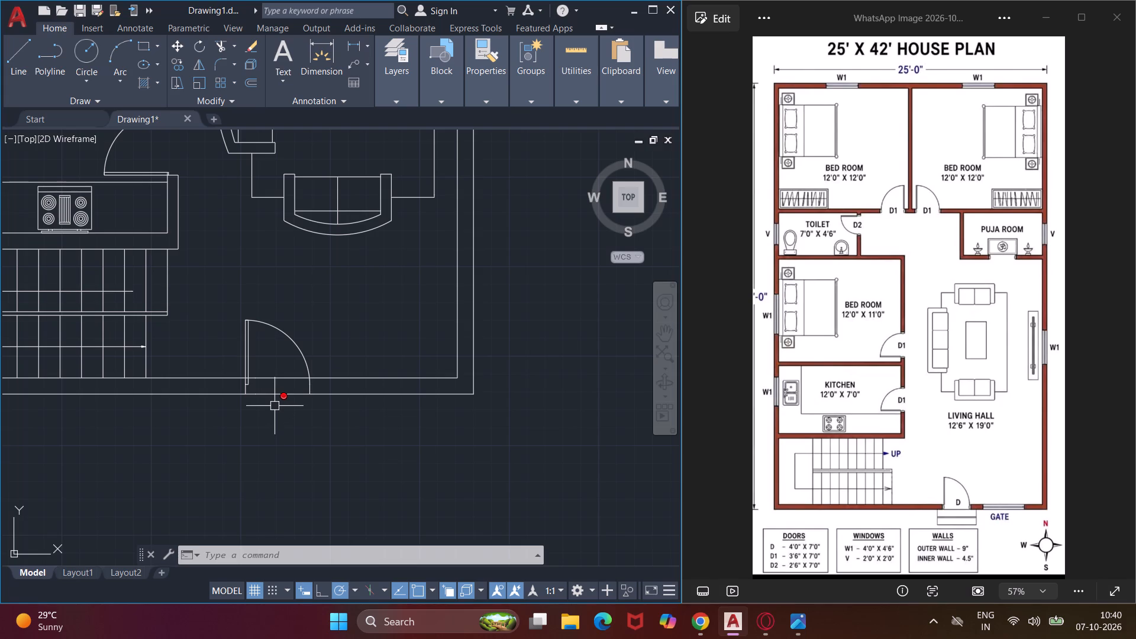
middle_drag(275, 406, 269, 356)
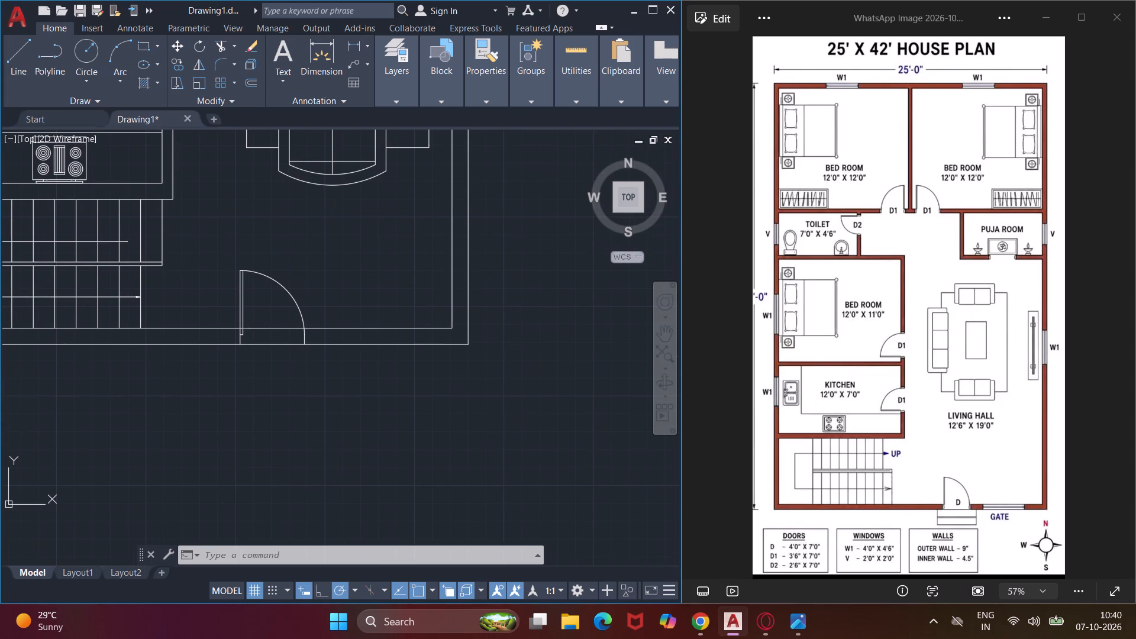
text(l)
key(space)
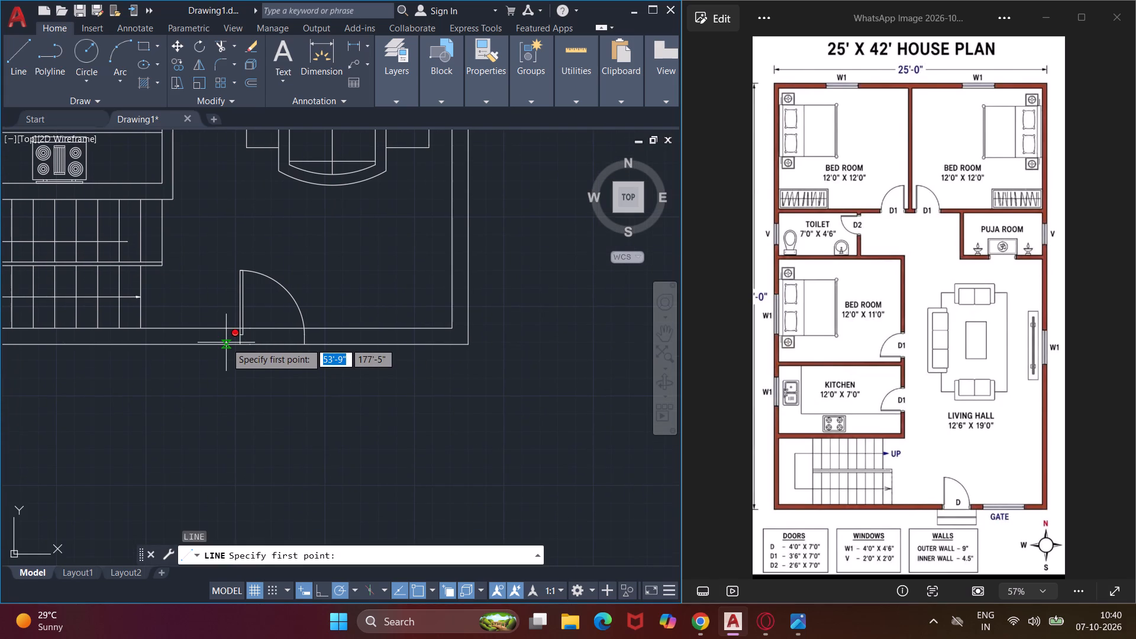
scroll(225, 343, up, 2)
click(227, 347)
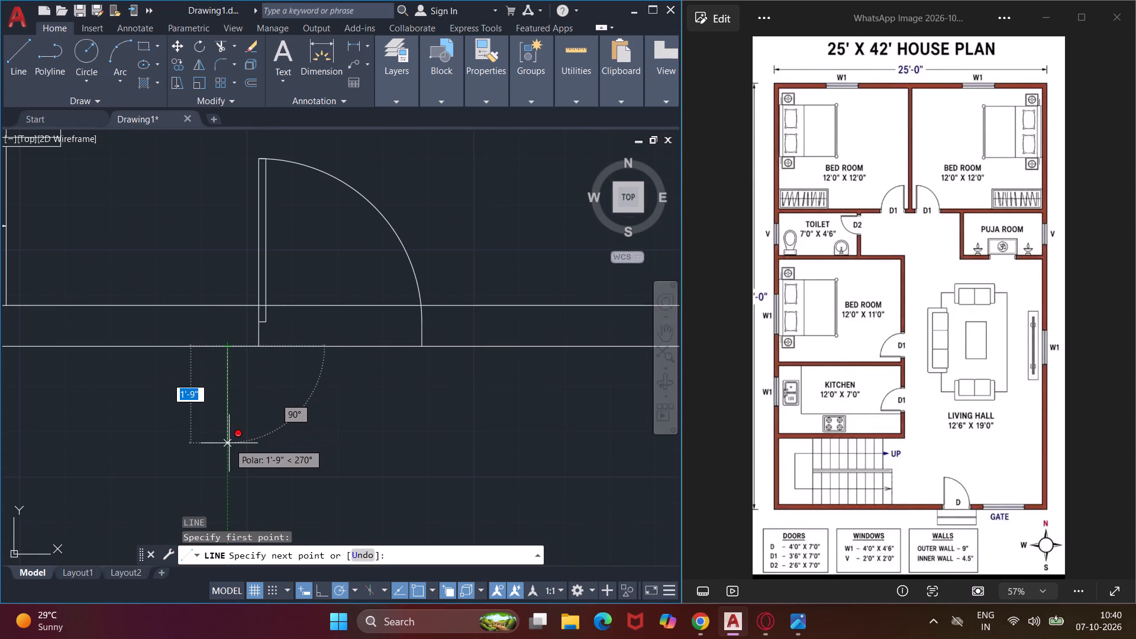
text(2')
key(Return)
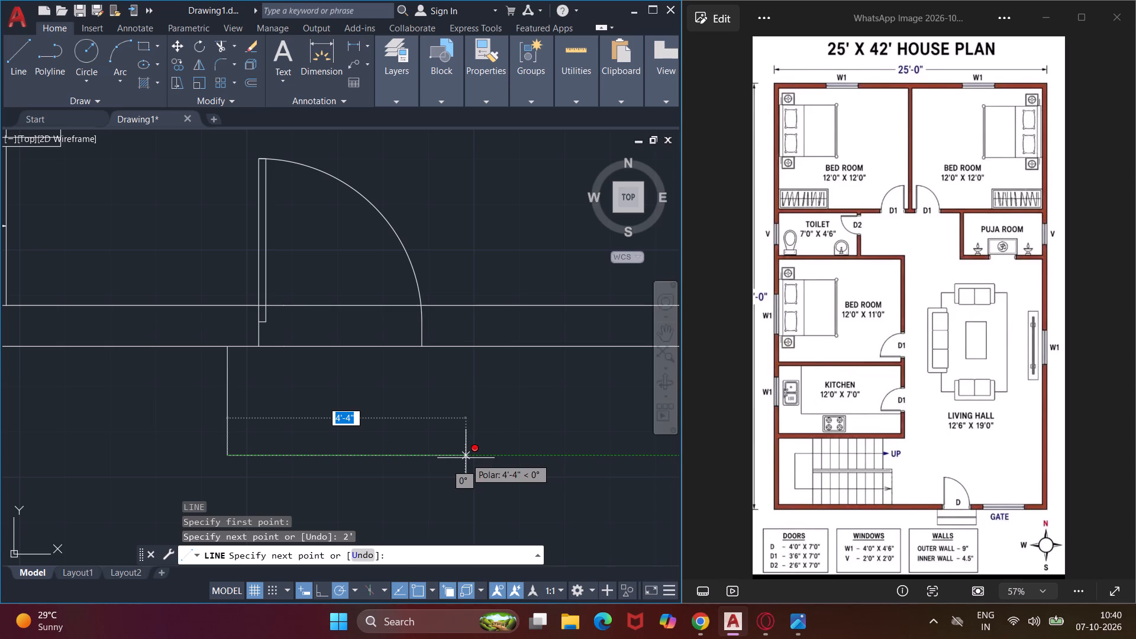
click(466, 458)
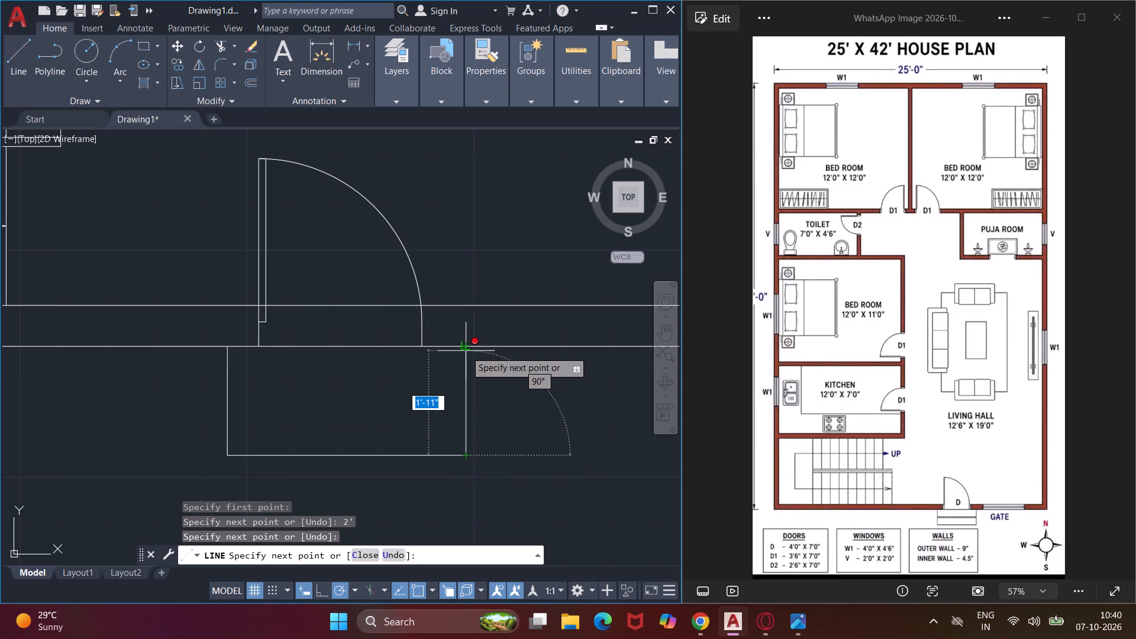
click(464, 348)
key(Escape)
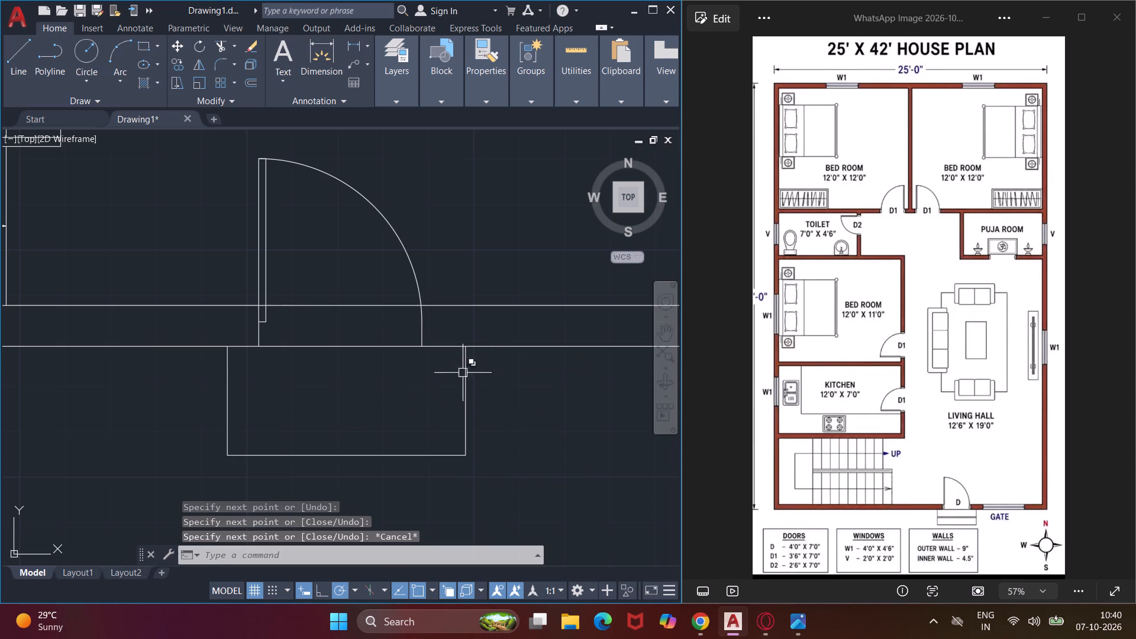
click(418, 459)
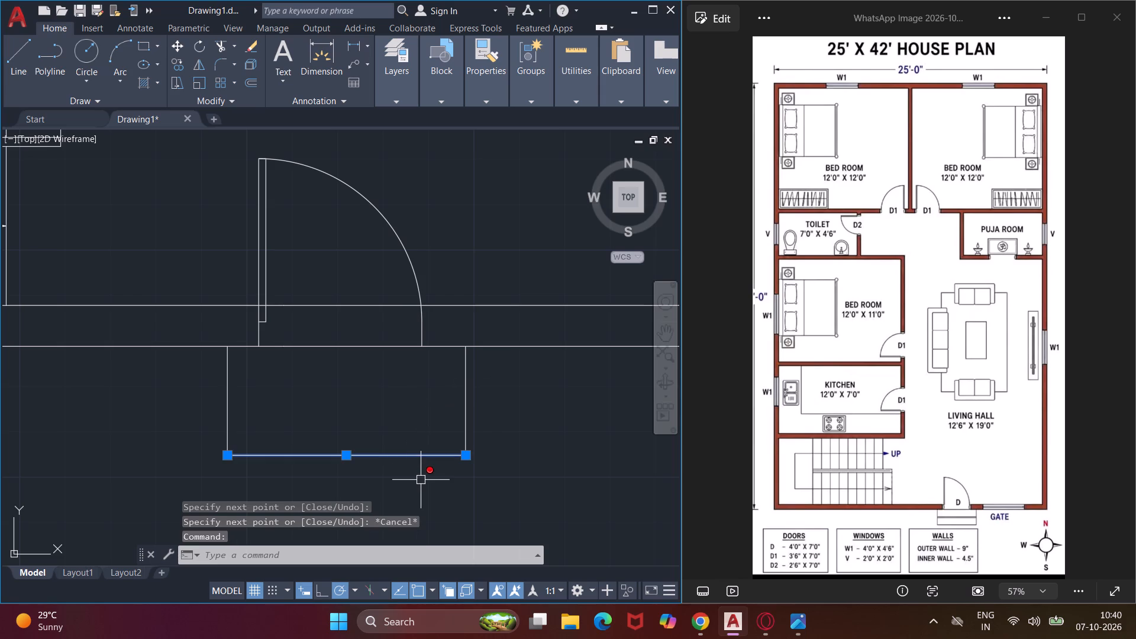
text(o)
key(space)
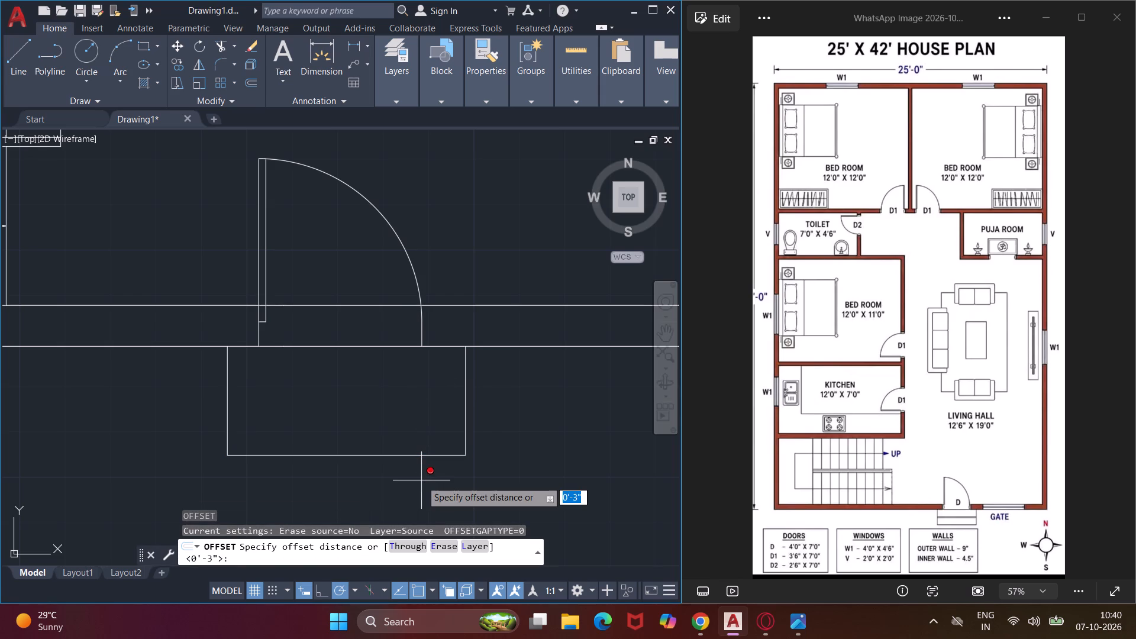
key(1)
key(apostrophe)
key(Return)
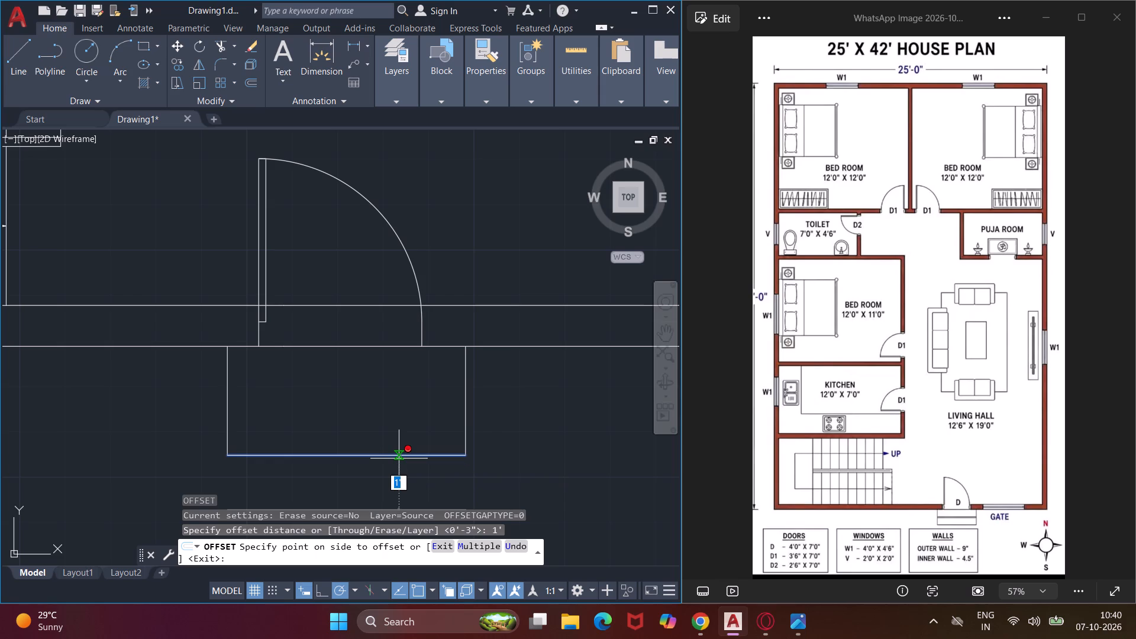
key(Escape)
Draw a horizontal line across the entrance step outline between the midpoints of its two short sides.
text(l)
key(space)
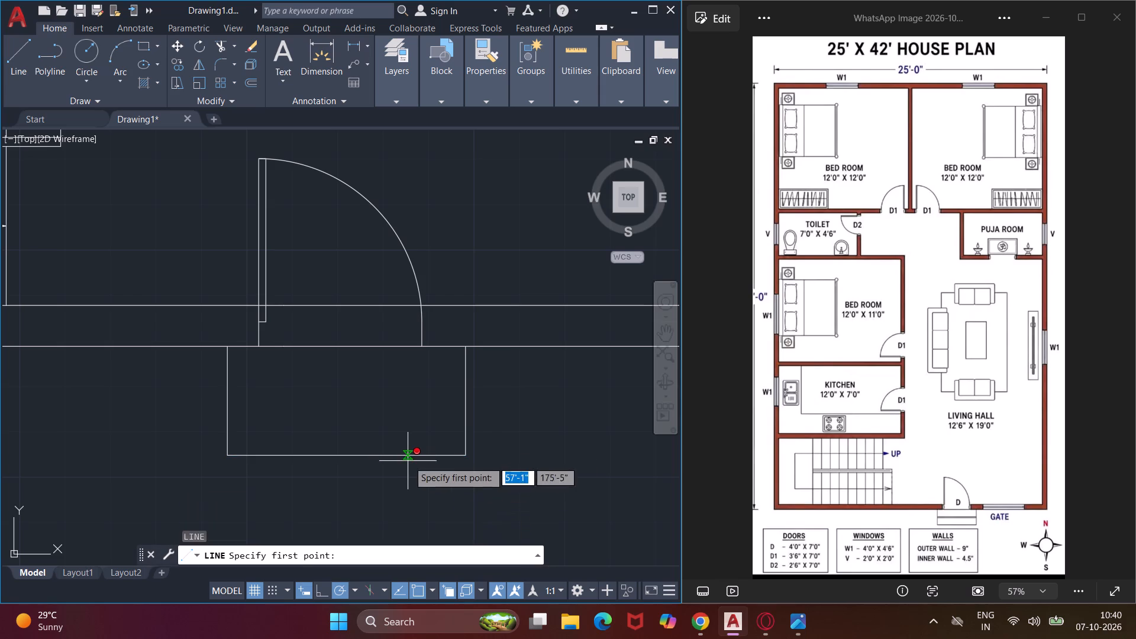
click(463, 399)
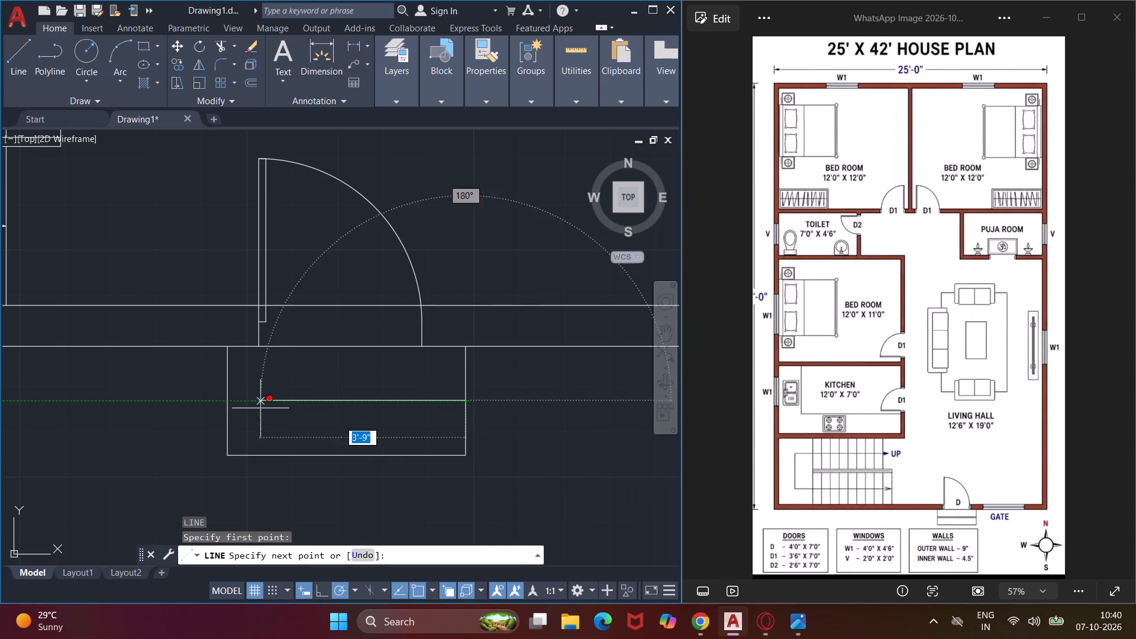
click(228, 399)
key(Escape)
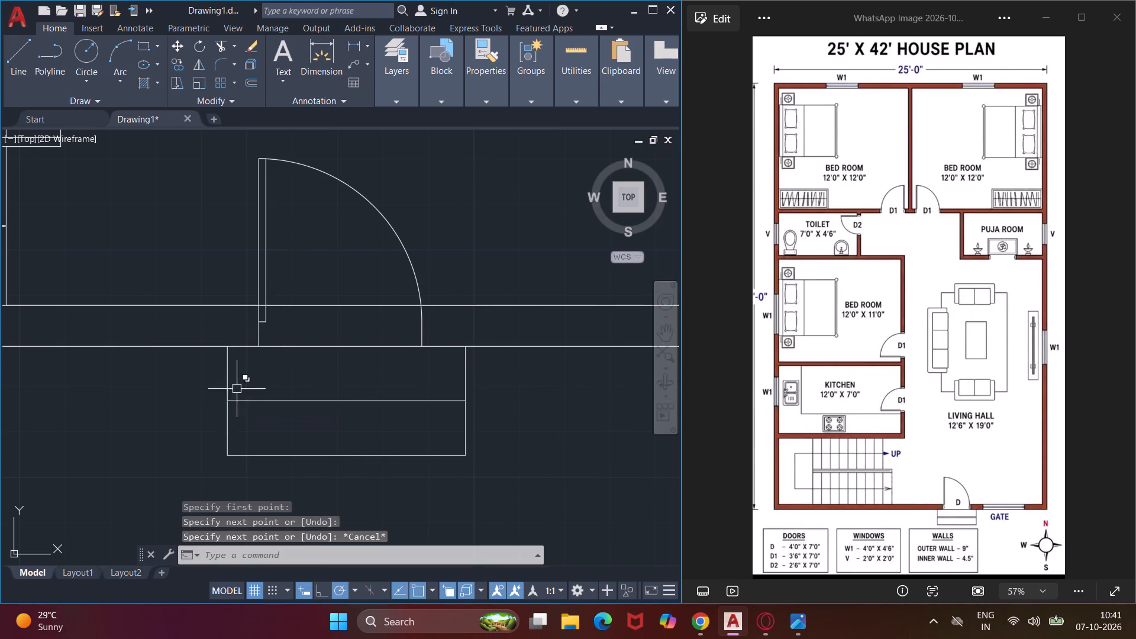
Trim the bottom wall's inner line across the main door opening, including the short pieces inside the door leaf.
text(tr)
key(space)
key(space)
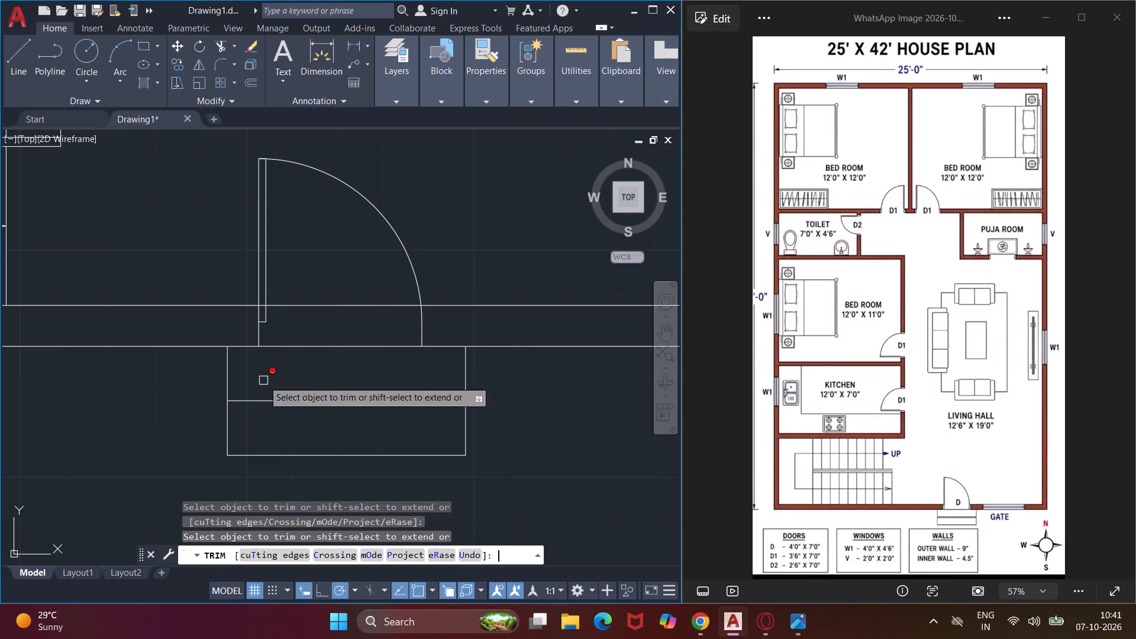
click(303, 304)
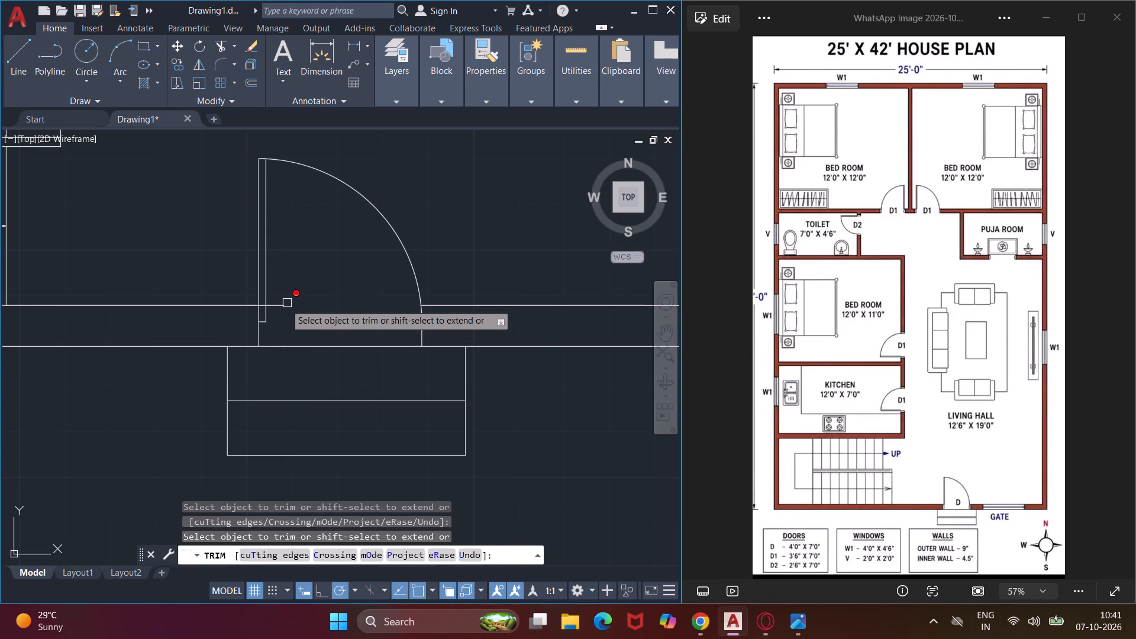
scroll(285, 305, up, 3)
click(260, 305)
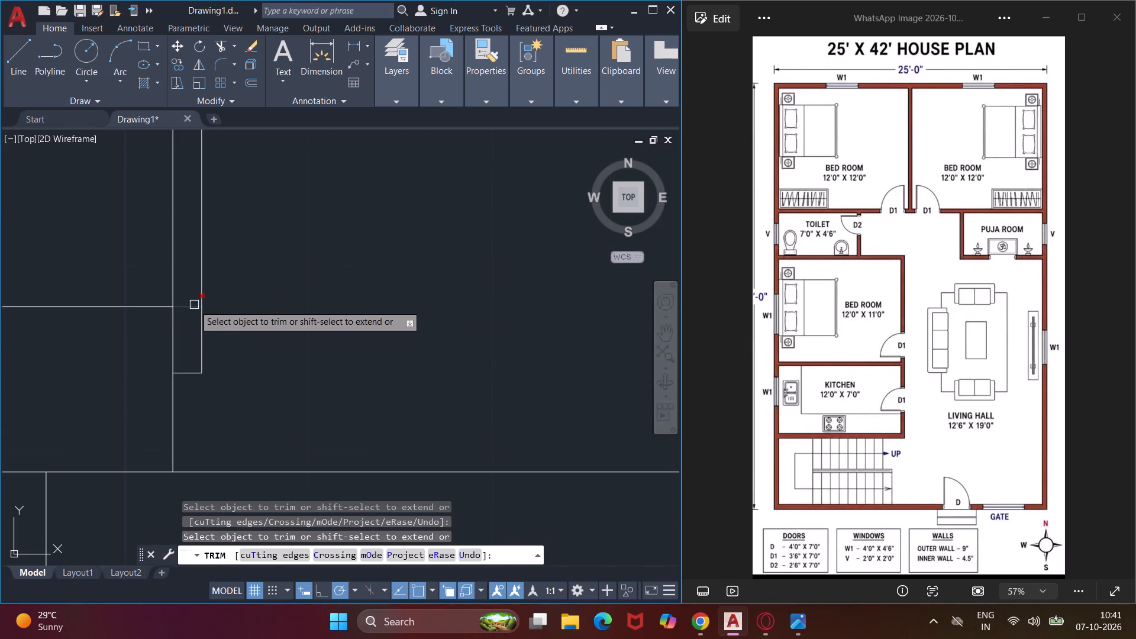
click(194, 305)
scroll(280, 275, down, 2)
middle_drag(302, 270, 280, 430)
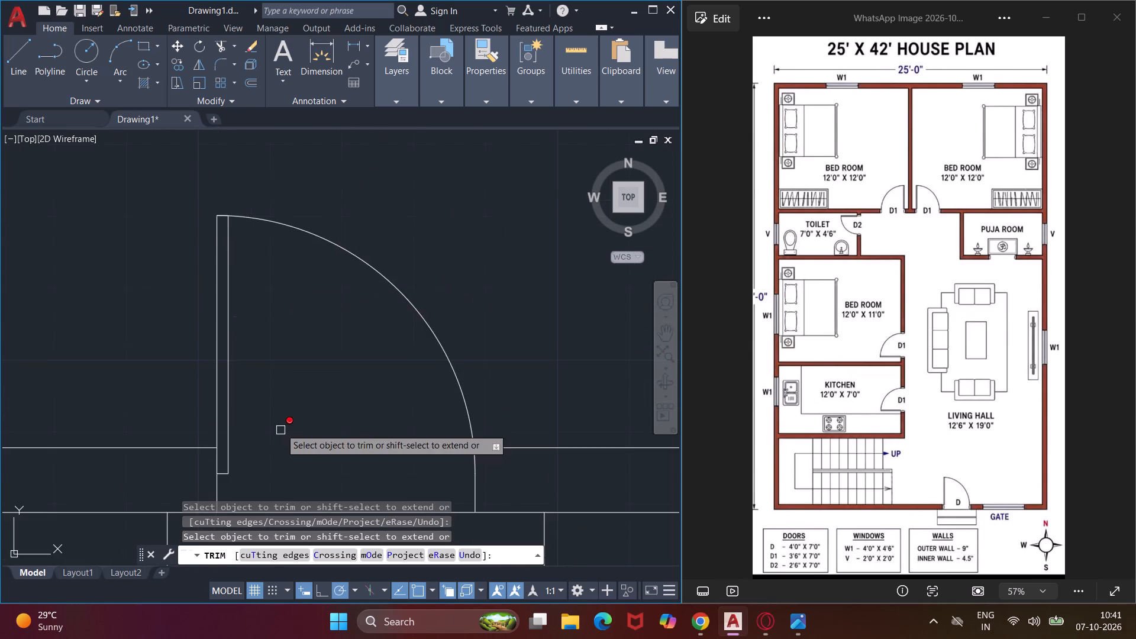
Trim the short wall line pieces crossing the door leaves of the kitchen and the bedroom above it.
scroll(287, 400, down, 3)
middle_drag(221, 199, 359, 356)
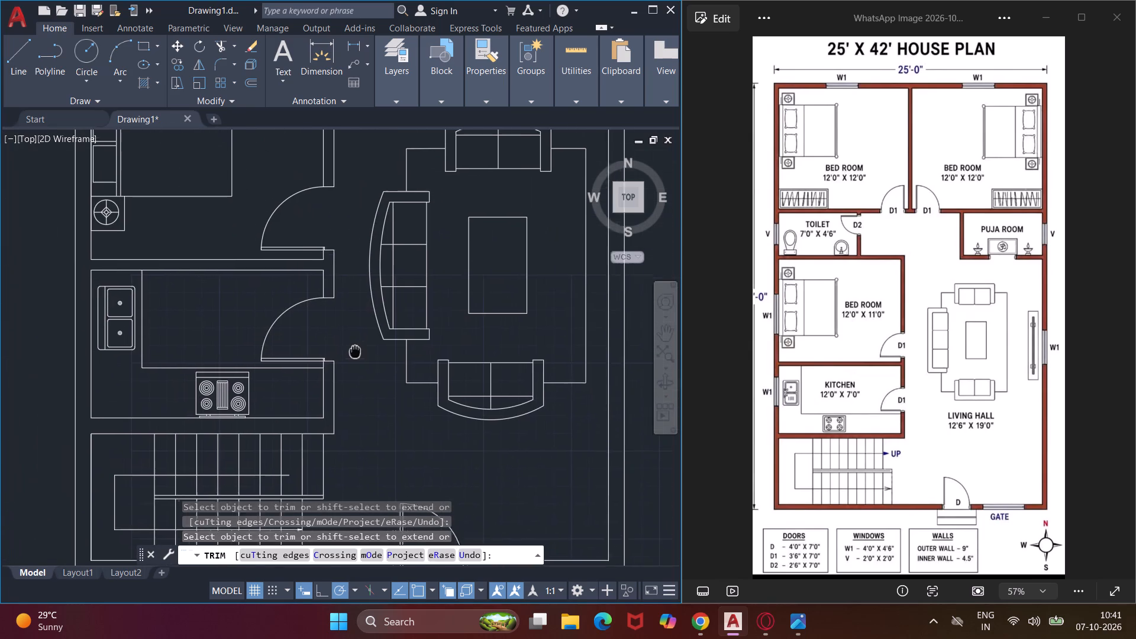
middle_drag(359, 356, 367, 361)
scroll(330, 375, up, 6)
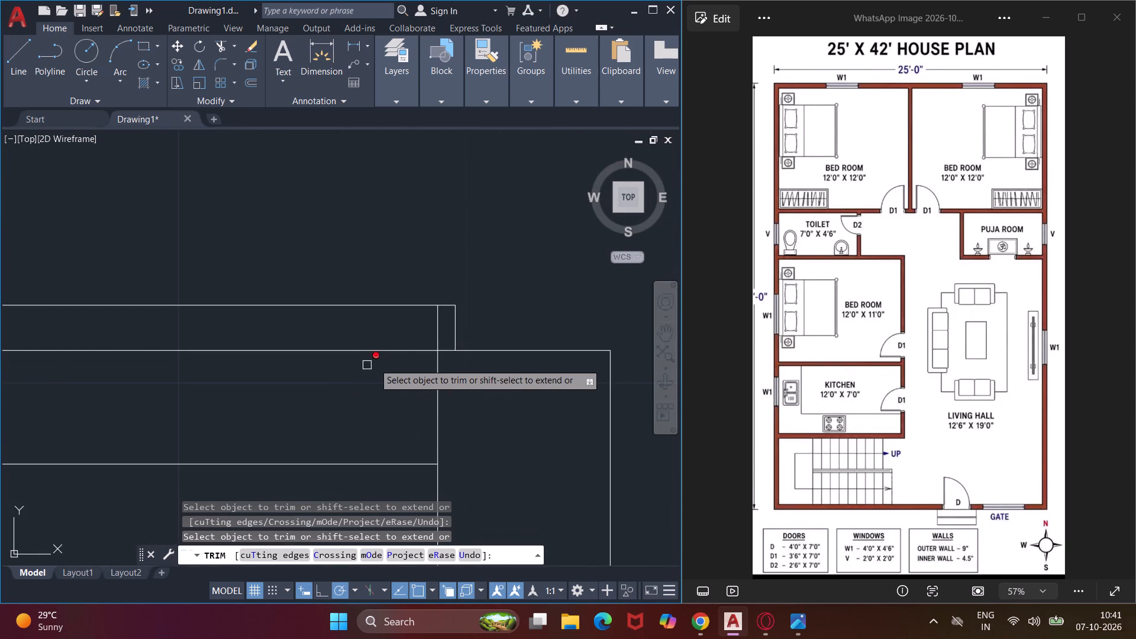
click(436, 331)
middle_drag(457, 237, 433, 328)
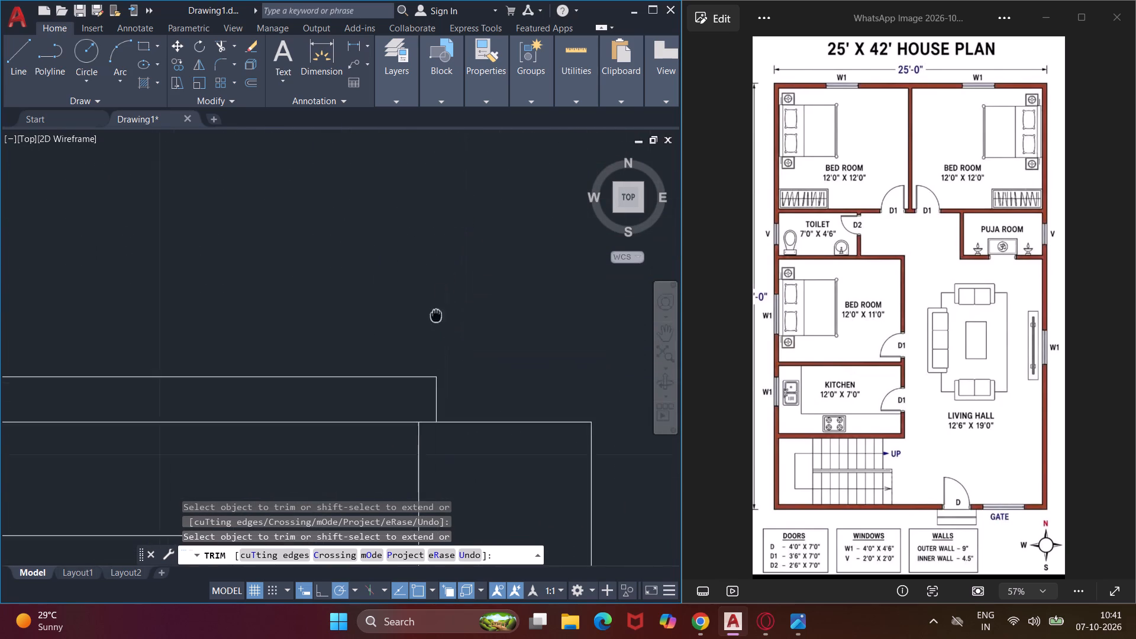
middle_drag(433, 328, 417, 398)
scroll(407, 359, down, 3)
middle_drag(421, 298, 339, 450)
scroll(380, 348, down, 3)
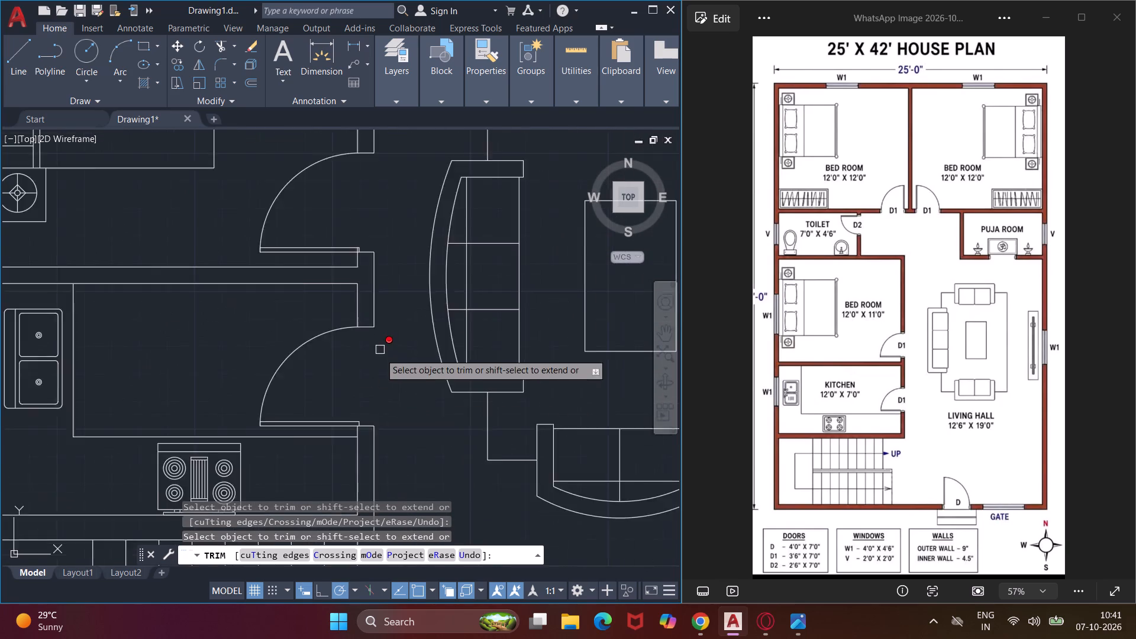
scroll(363, 286, up, 7)
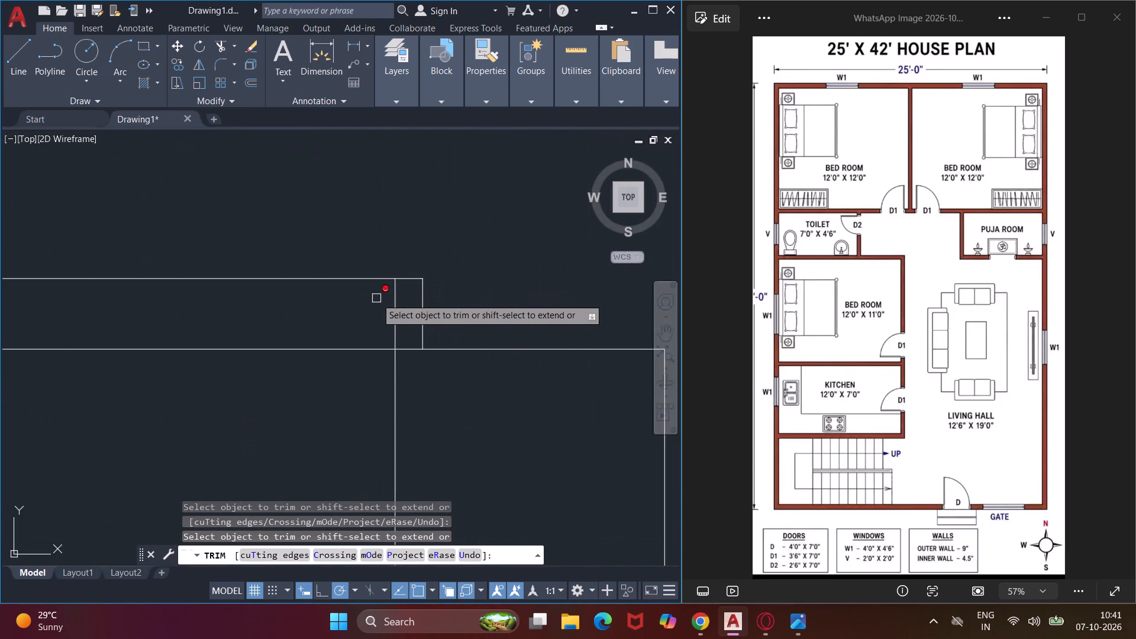
click(392, 312)
middle_drag(427, 193, 383, 369)
Trim the short wall line piece crossing the toilet door's leaf.
scroll(392, 301, down, 3)
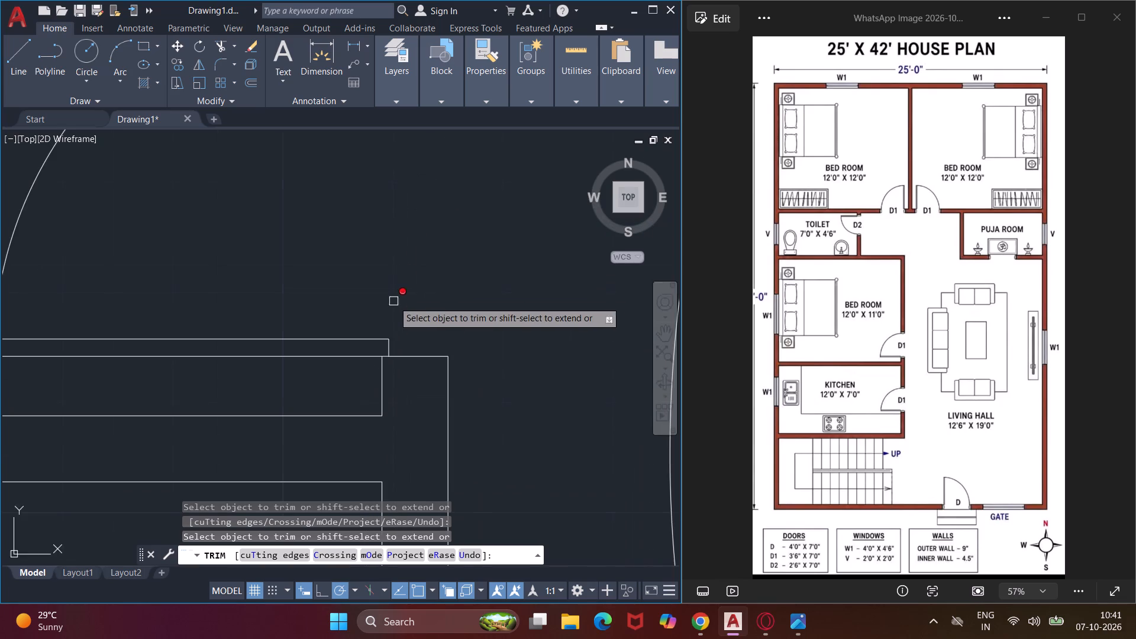
scroll(428, 246, down, 5)
middle_drag(438, 214, 326, 466)
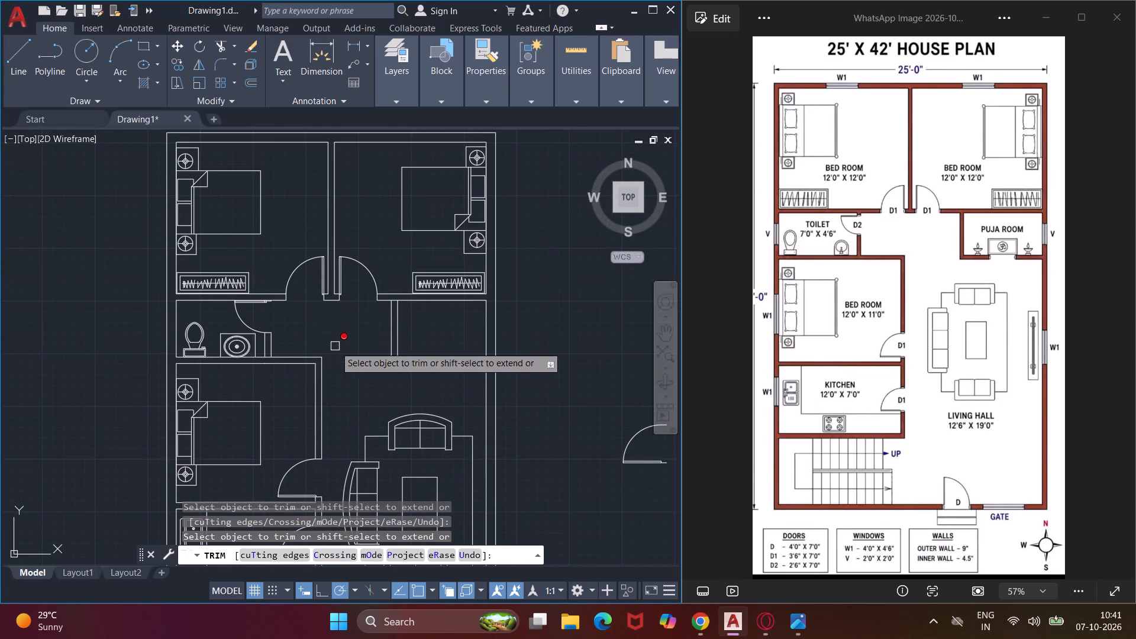
scroll(258, 301, up, 10)
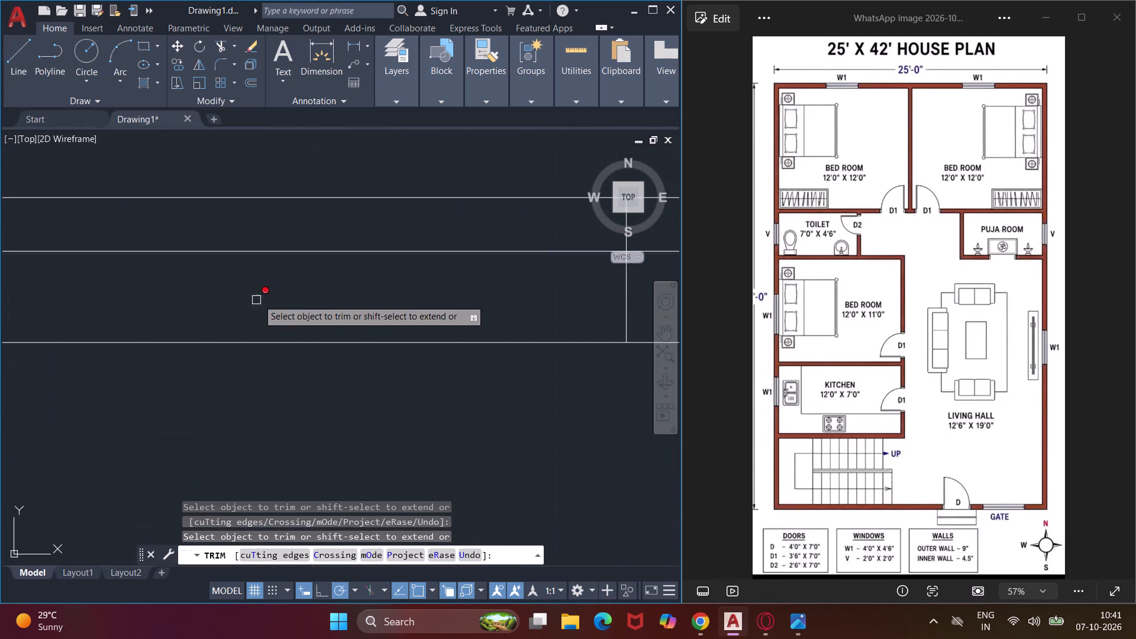
middle_drag(444, 276, 216, 326)
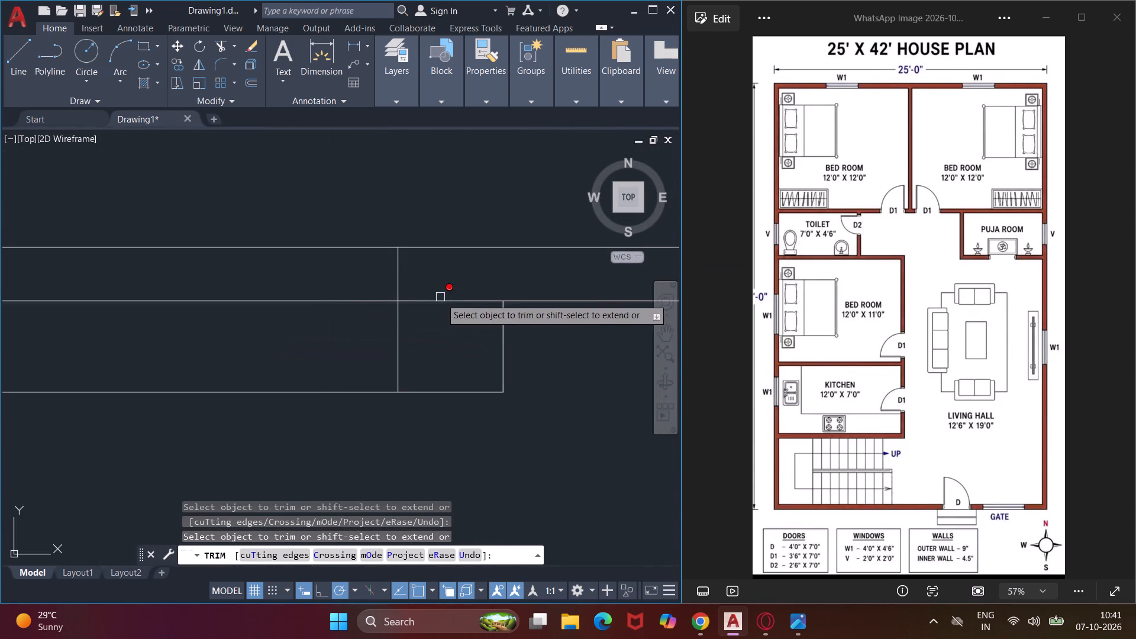
click(442, 302)
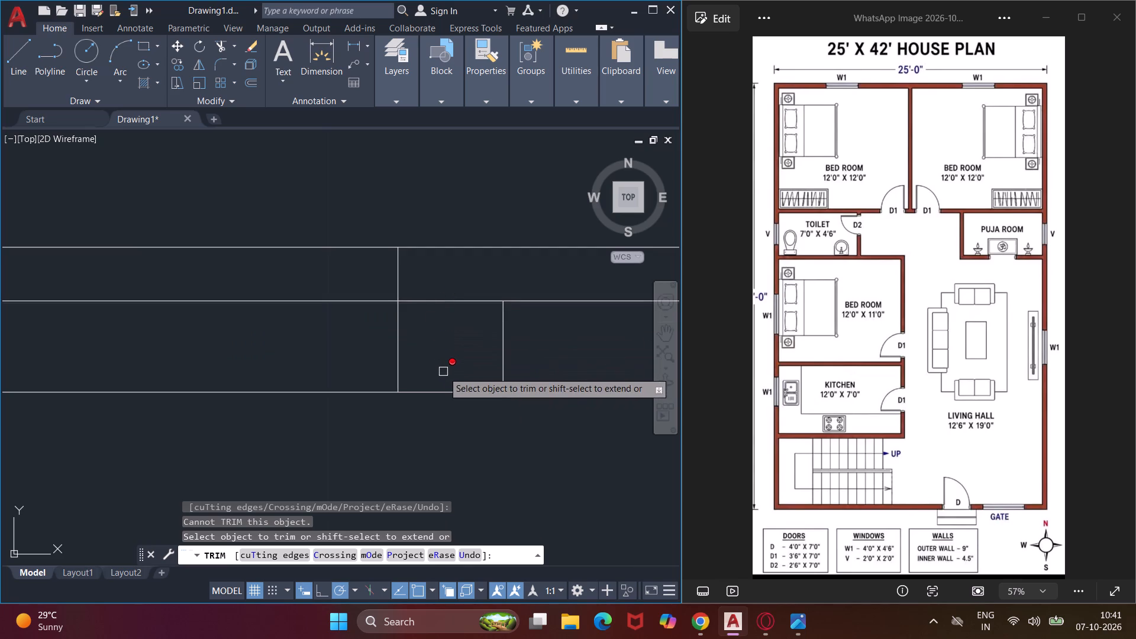
scroll(423, 348, down, 4)
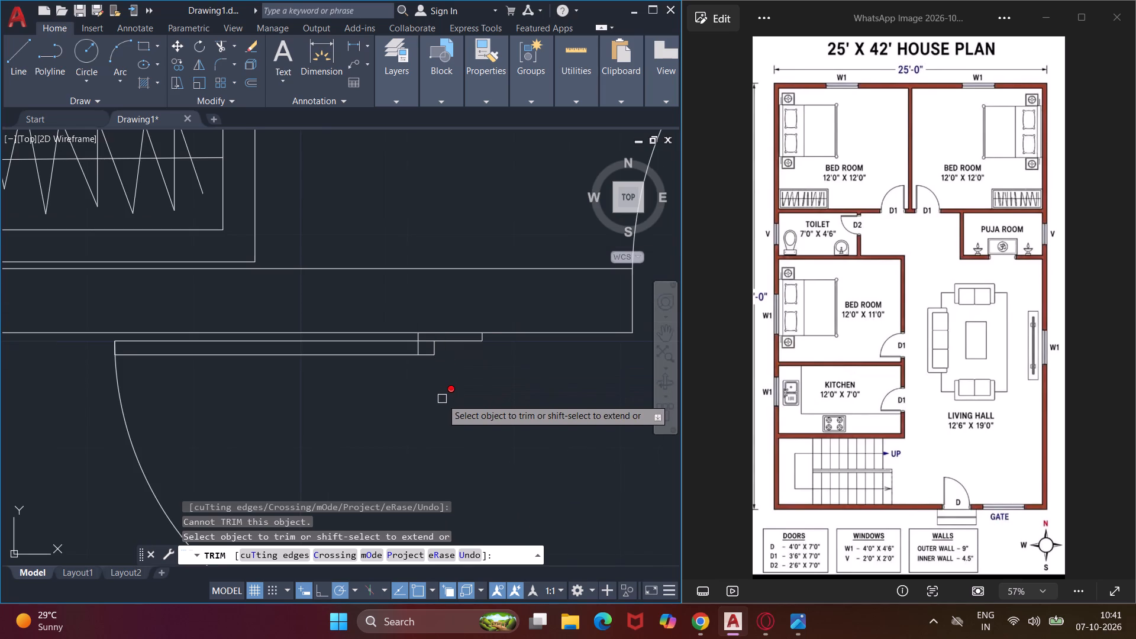
scroll(416, 351, up, 2)
click(418, 341)
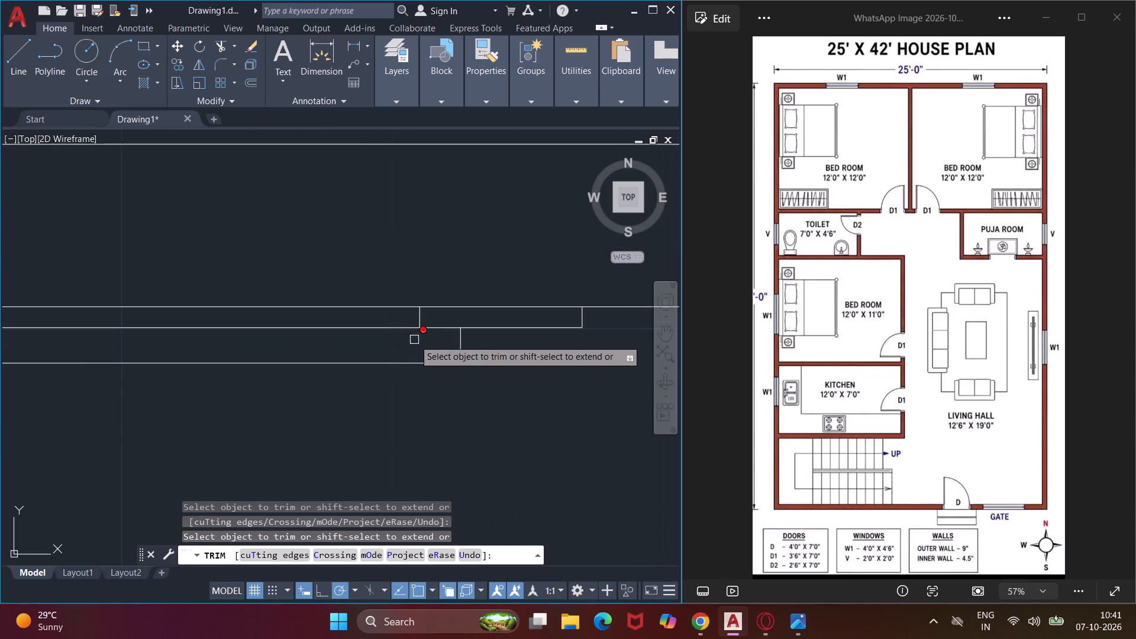
Trim the short wall line pieces inside the leaves of the two upper bedroom doors, beside the dividing wall.
scroll(405, 338, down, 4)
middle_drag(411, 399, 196, 405)
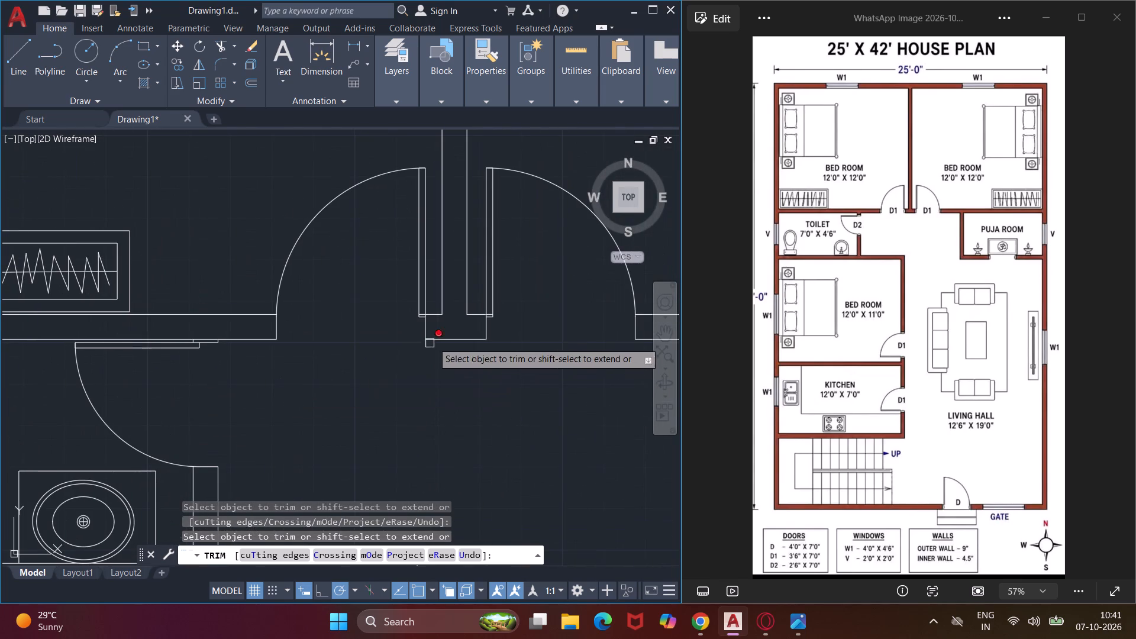
scroll(417, 315, up, 7)
click(485, 268)
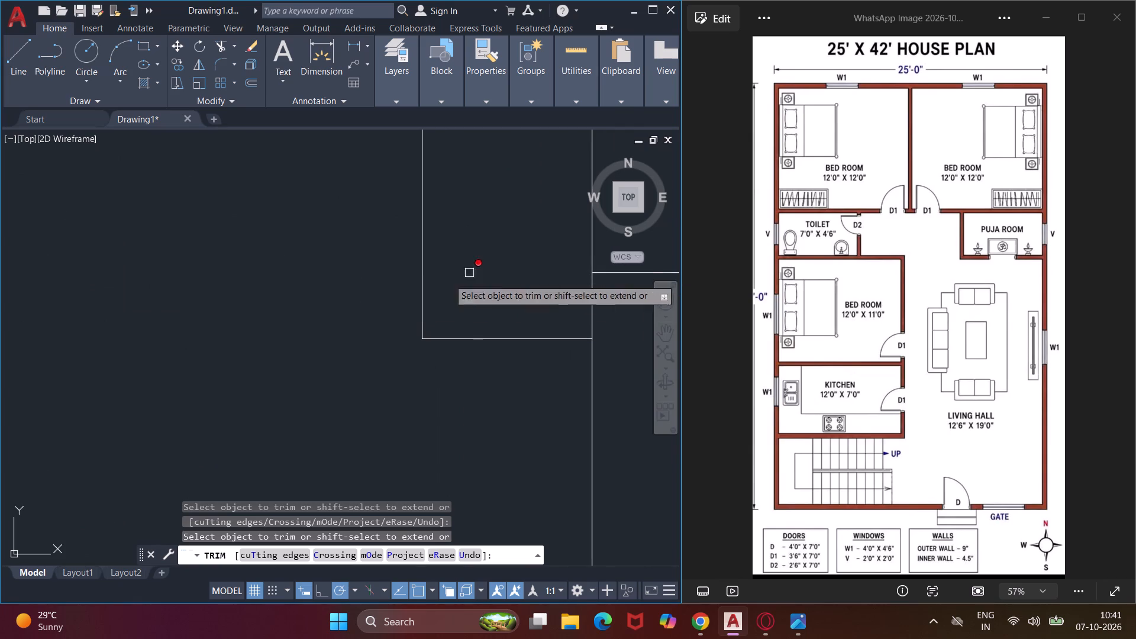
scroll(333, 311, down, 4)
middle_drag(338, 311, 90, 377)
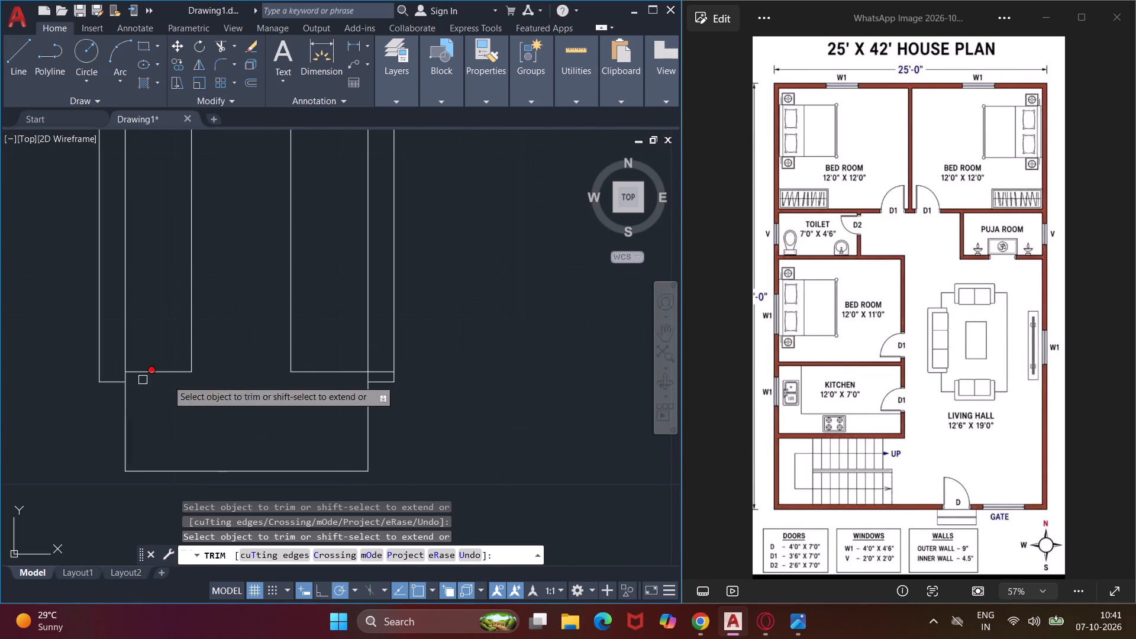
click(380, 373)
scroll(309, 334, down, 4)
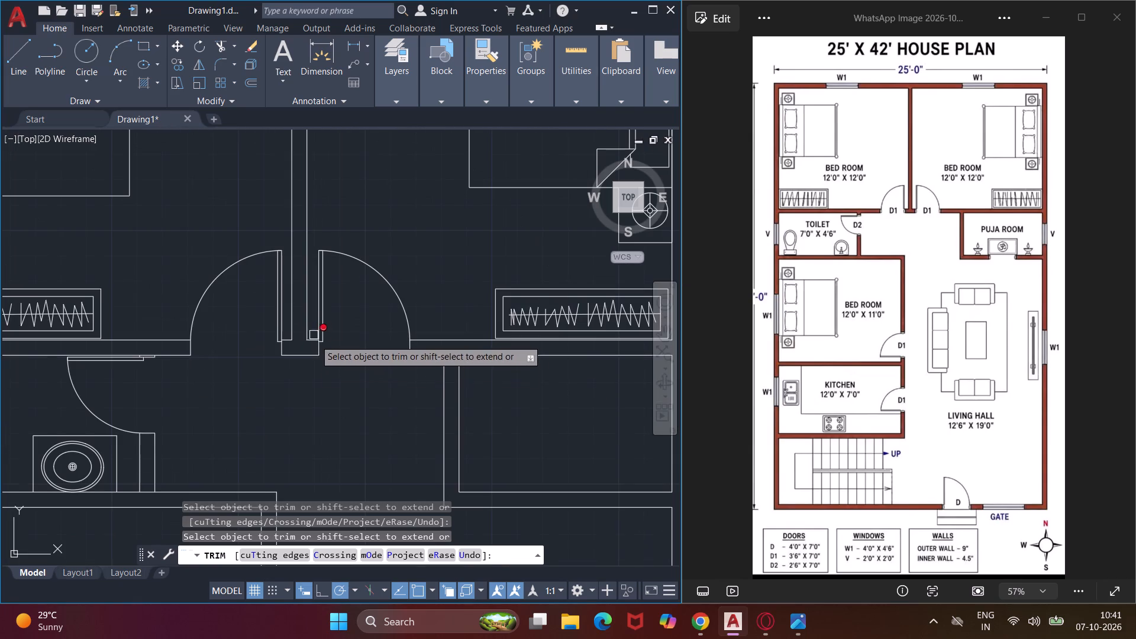
middle_drag(360, 410, 302, 327)
scroll(299, 319, down, 3)
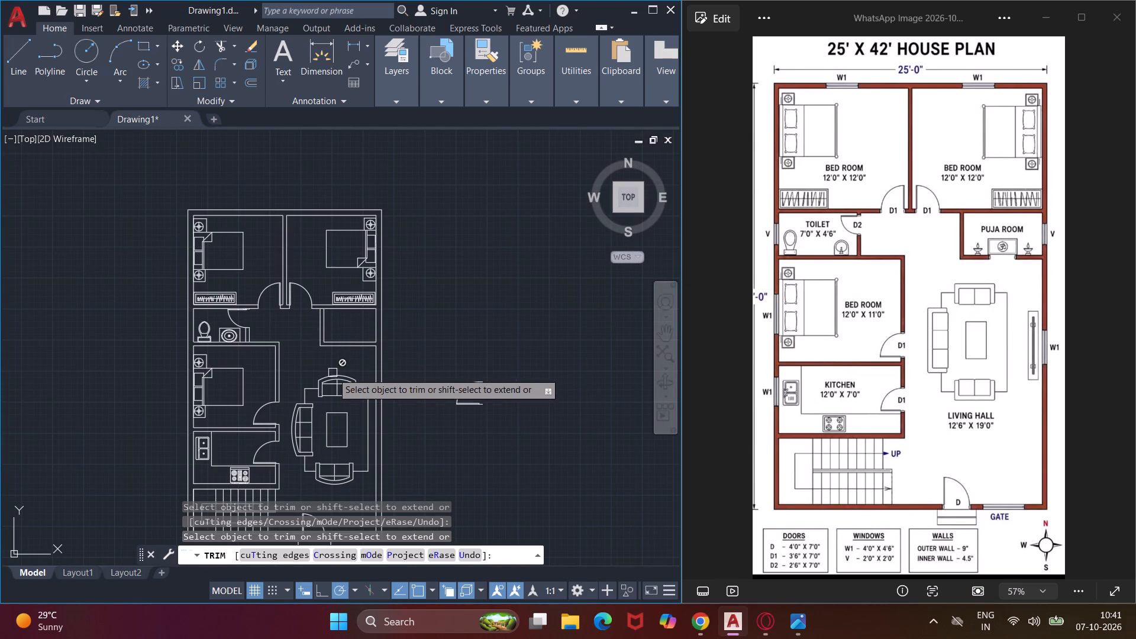
key(Escape)
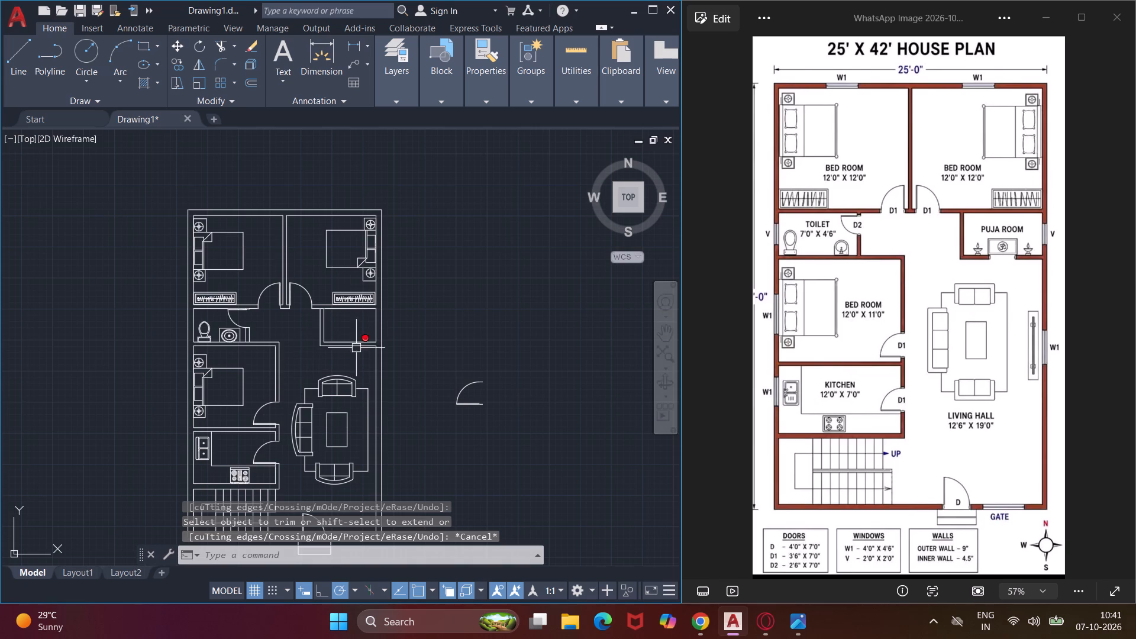
Draw a short vertical line across the puja room's bottom wall, roughly a third of the way from its left end.
scroll(334, 324, up, 2)
middle_drag(334, 324, 291, 334)
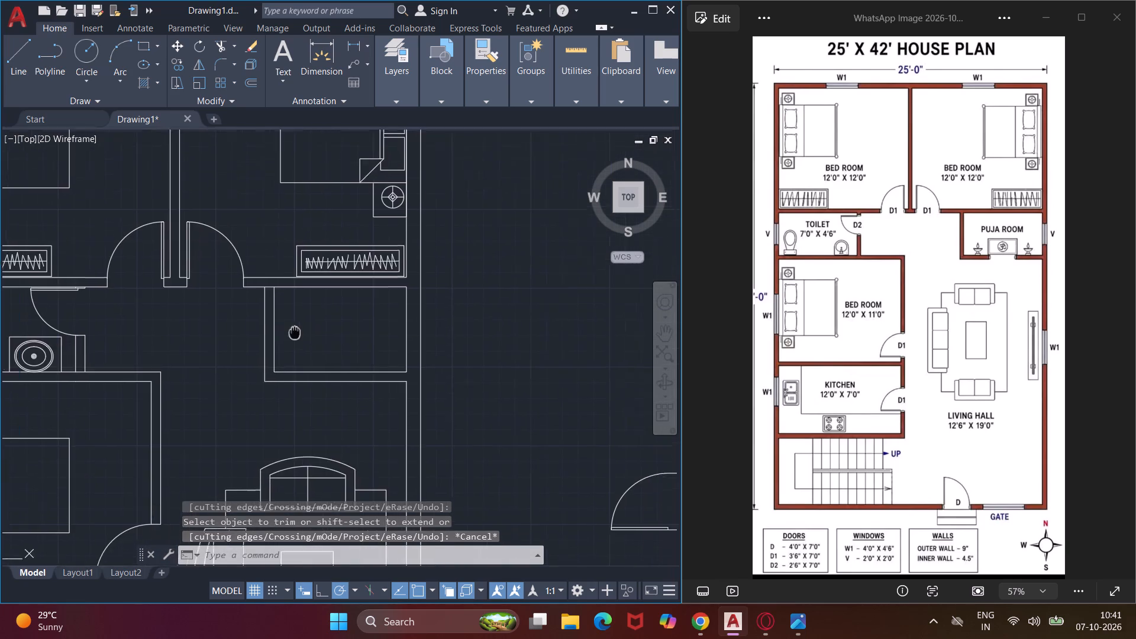
middle_drag(291, 334, 235, 348)
scroll(260, 404, up, 2)
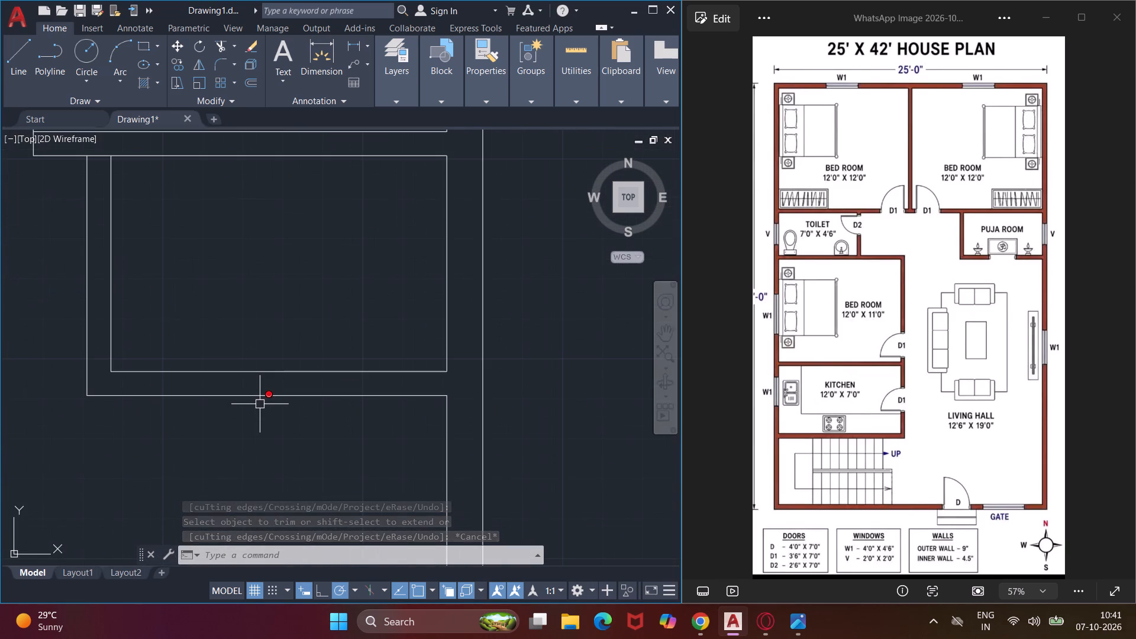
text(l)
key(space)
scroll(260, 404, up, 2)
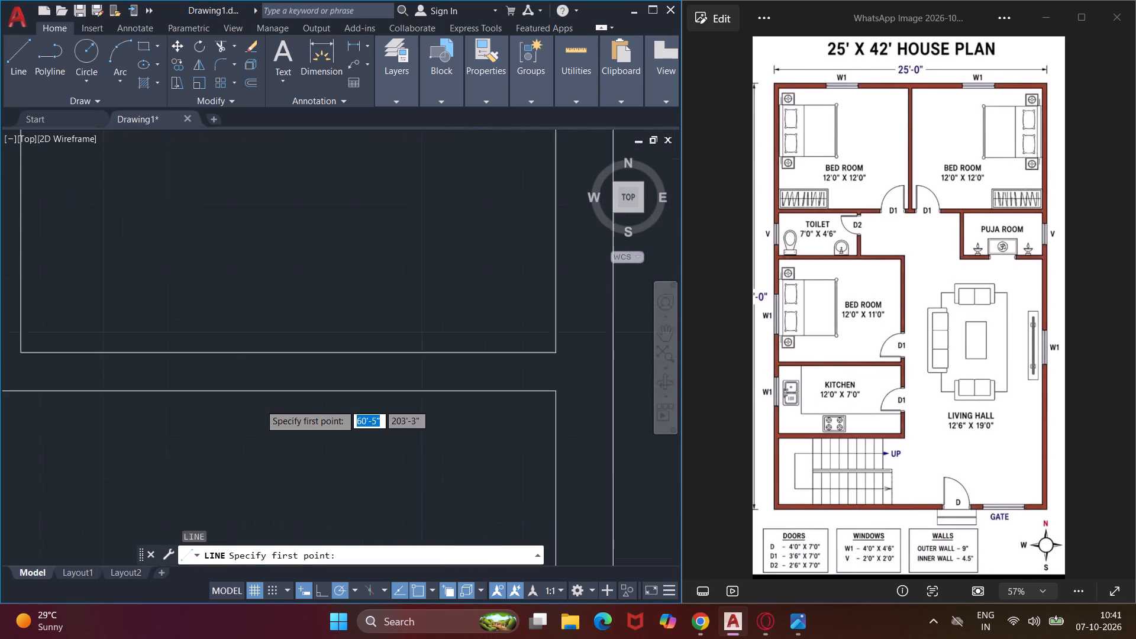
scroll(229, 369, down, 3)
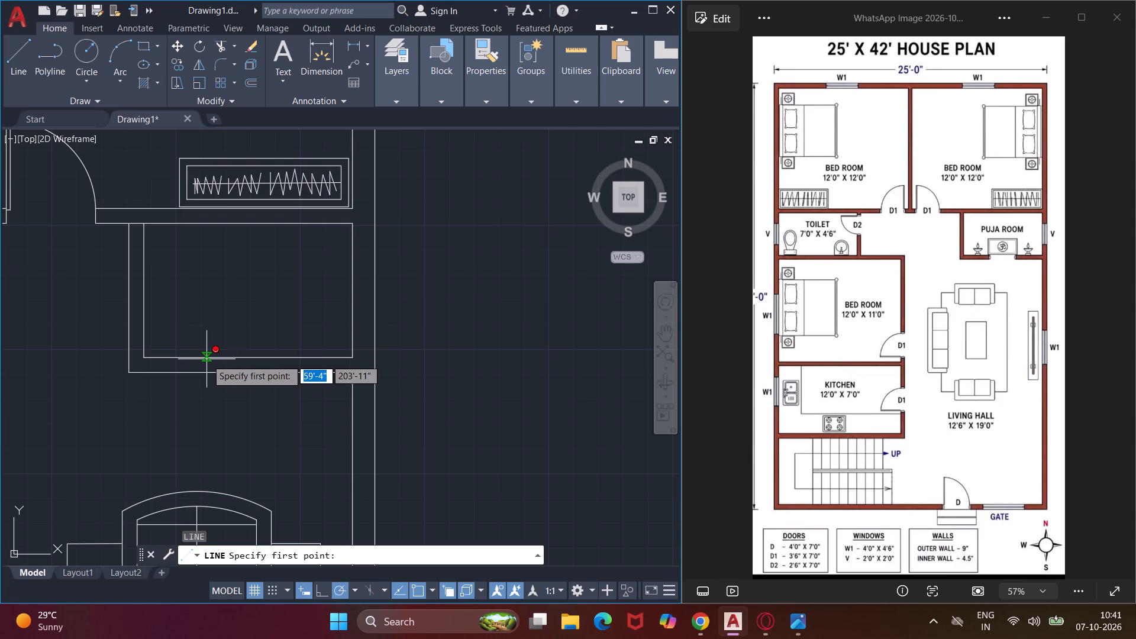
click(206, 359)
click(209, 376)
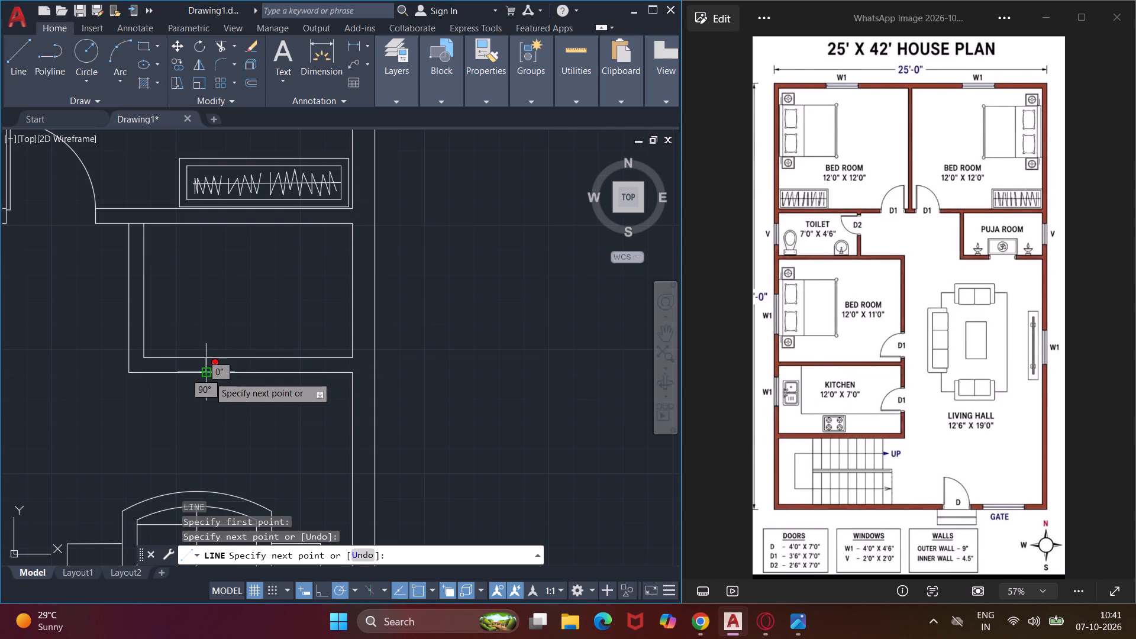
key(Escape)
Offset the short line across the puja room's bottom wall 3' to the right.
scroll(211, 365, up, 3)
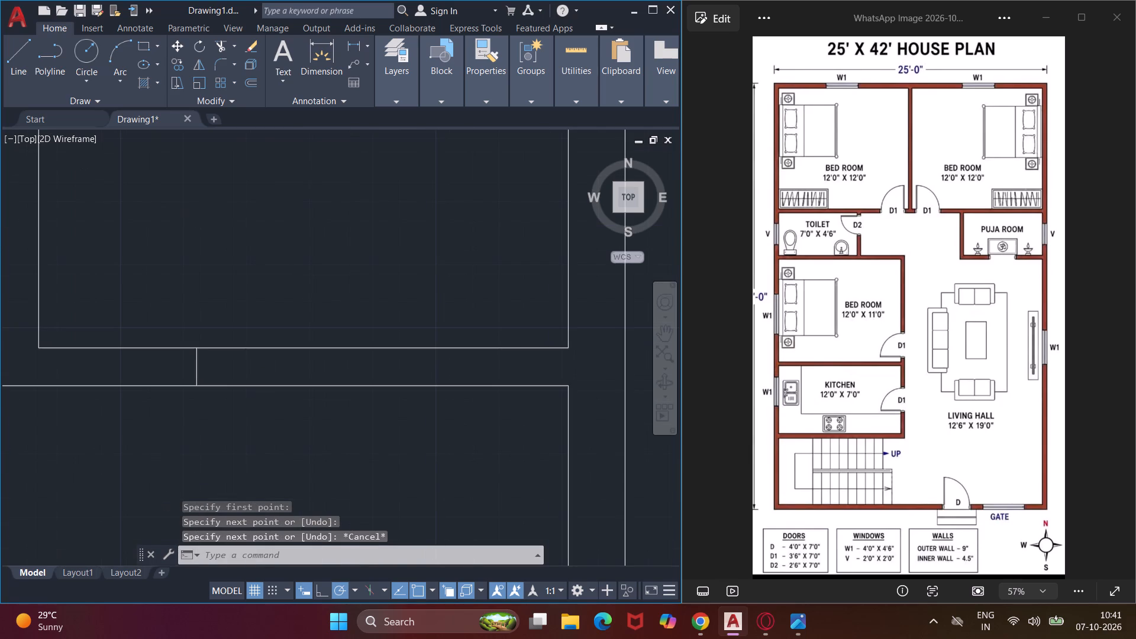
text(o)
key(space)
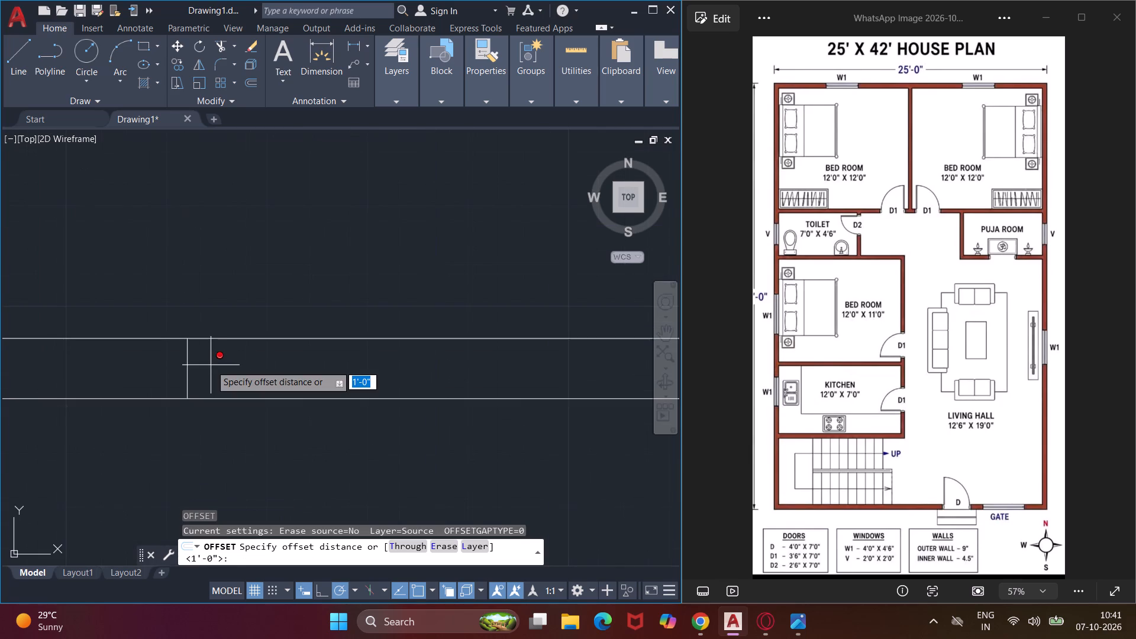
key(3)
key(apostrophe)
key(Return)
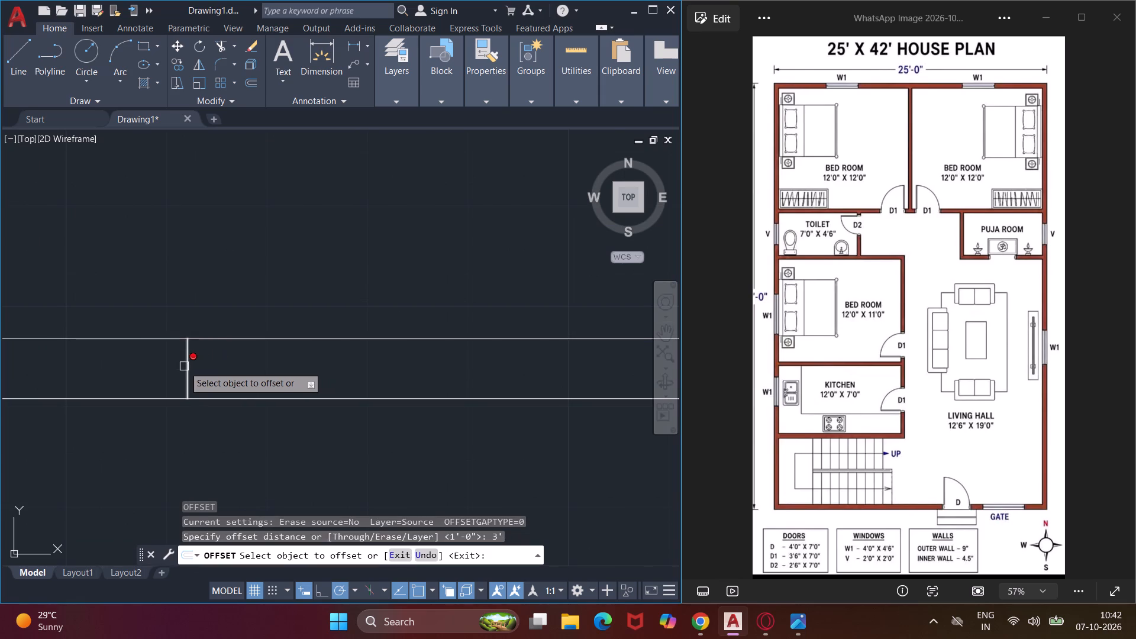
click(184, 367)
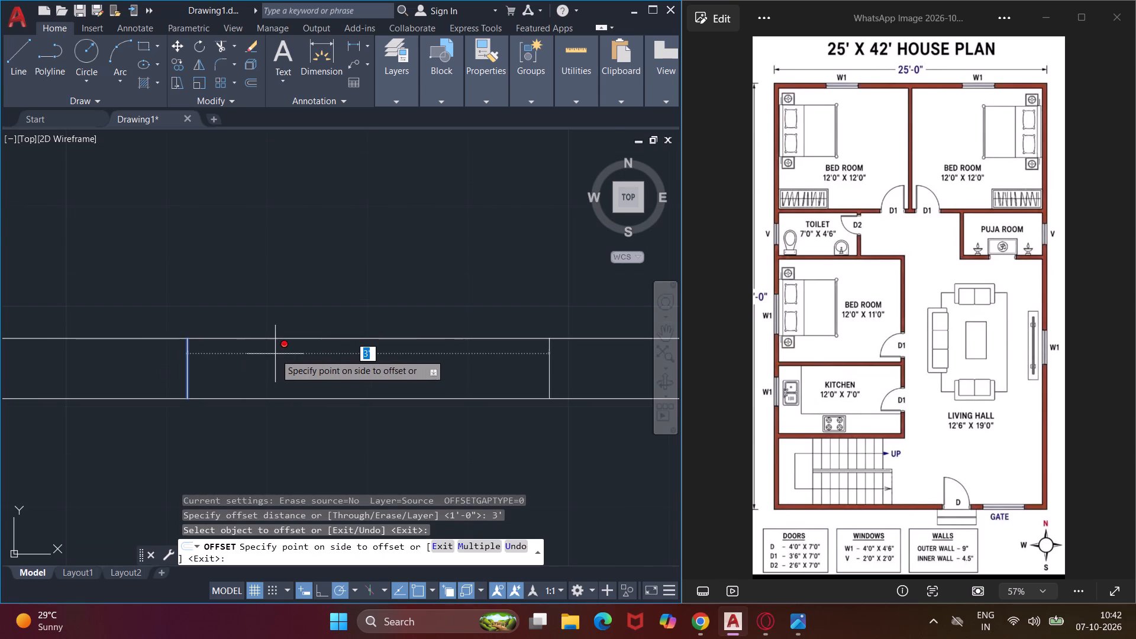
click(276, 354)
scroll(276, 354, down, 1)
middle_drag(276, 354, 270, 414)
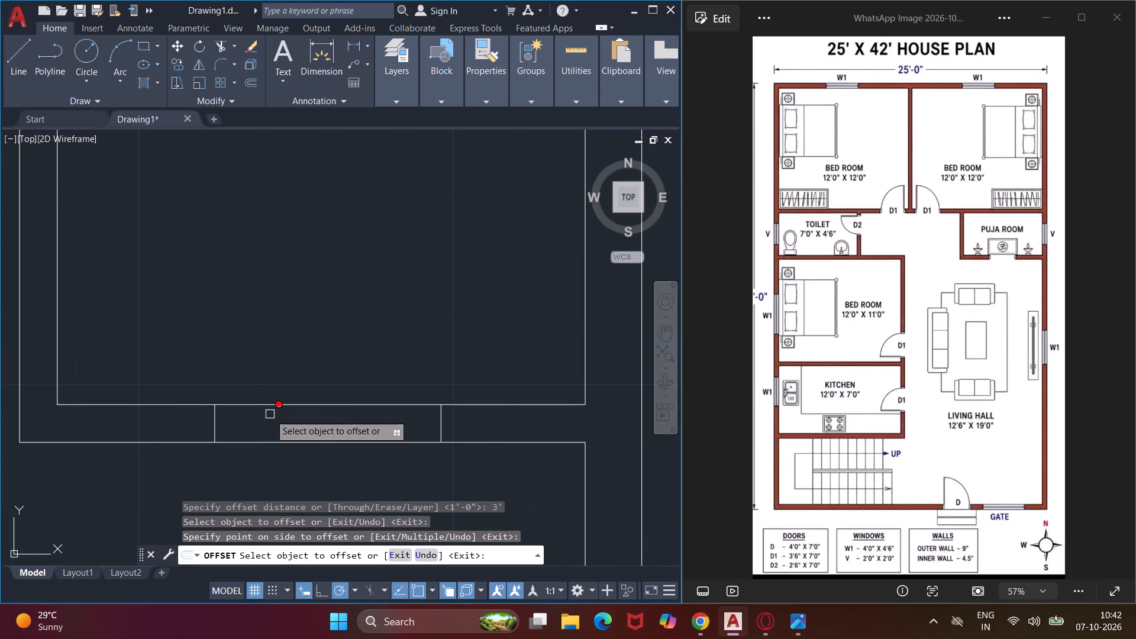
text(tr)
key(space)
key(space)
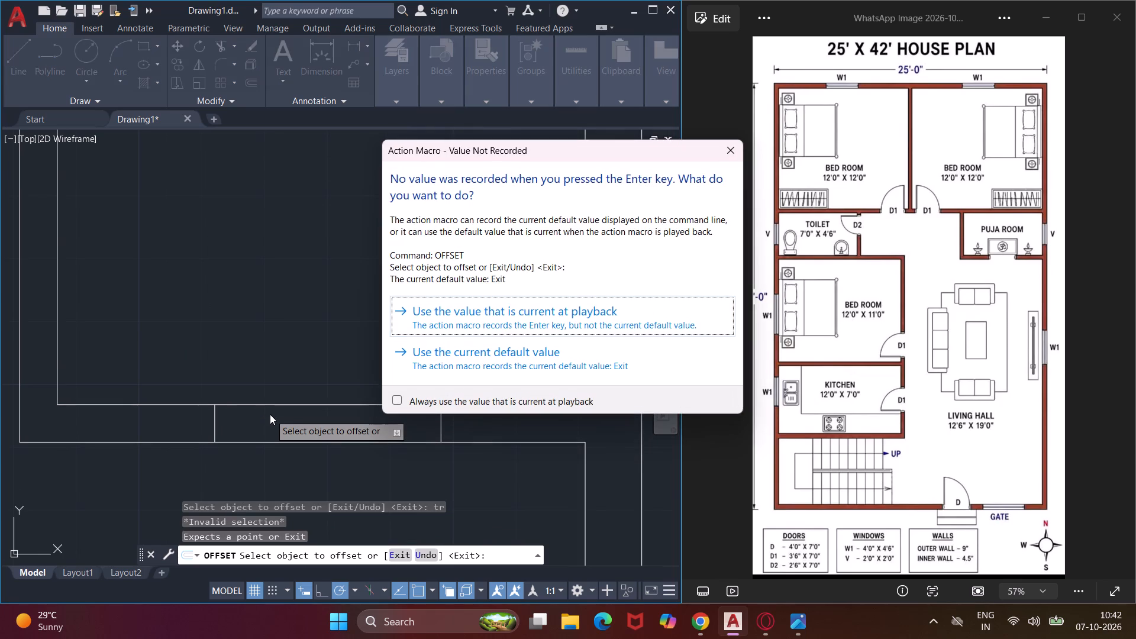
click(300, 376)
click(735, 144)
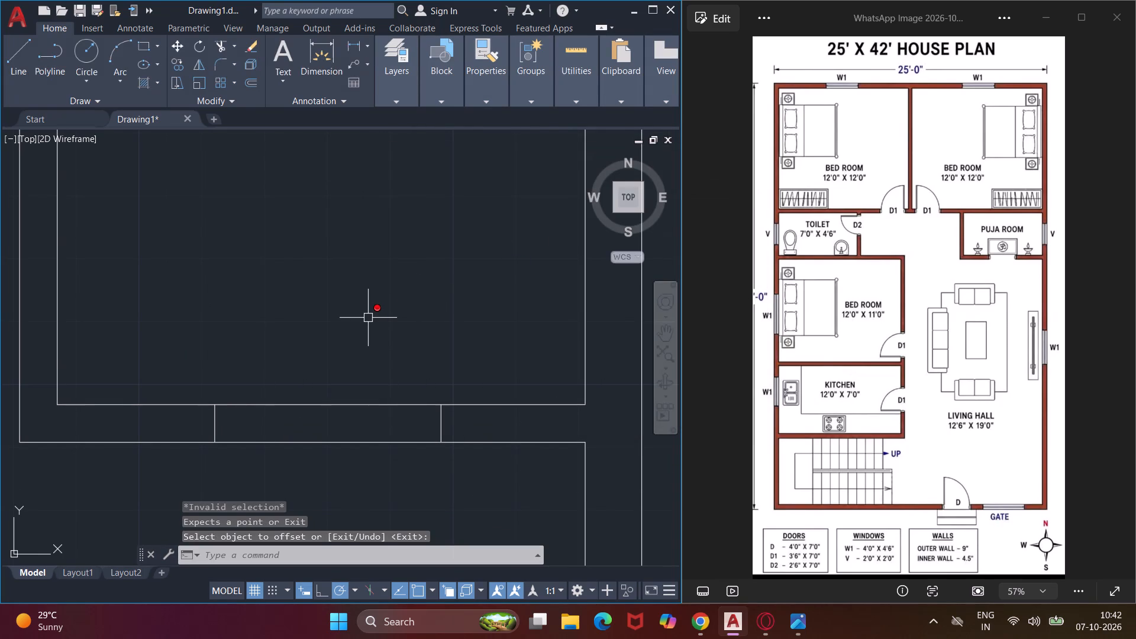
Trim both lines of the puja room's bottom wall between the two short vertical lines to open the entrance.
text(tr)
key(space)
key(space)
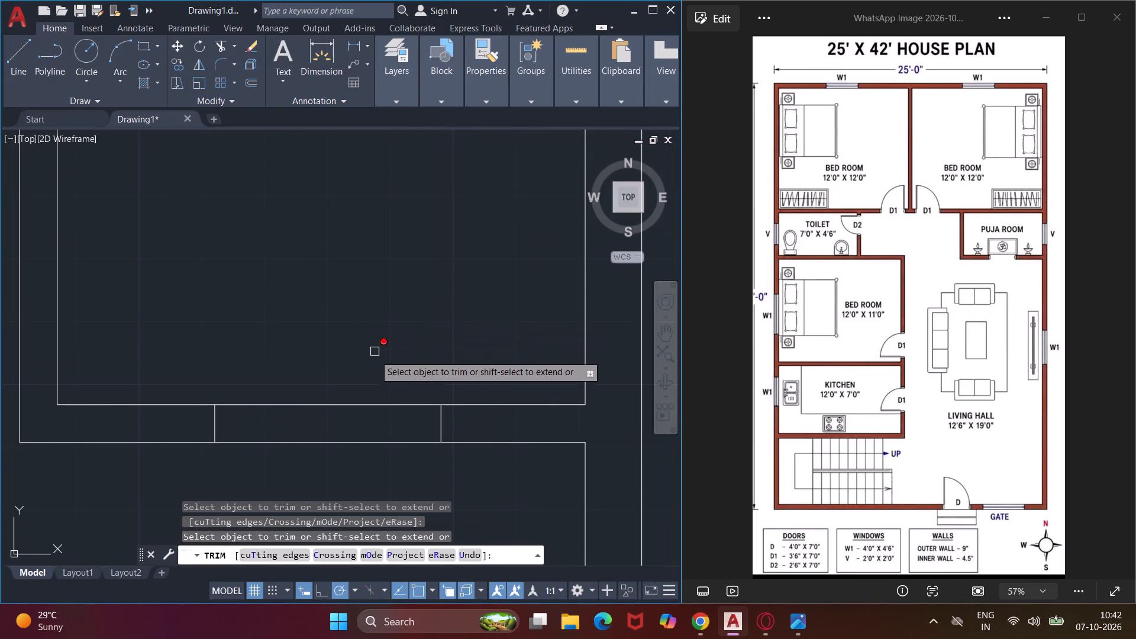
click(361, 407)
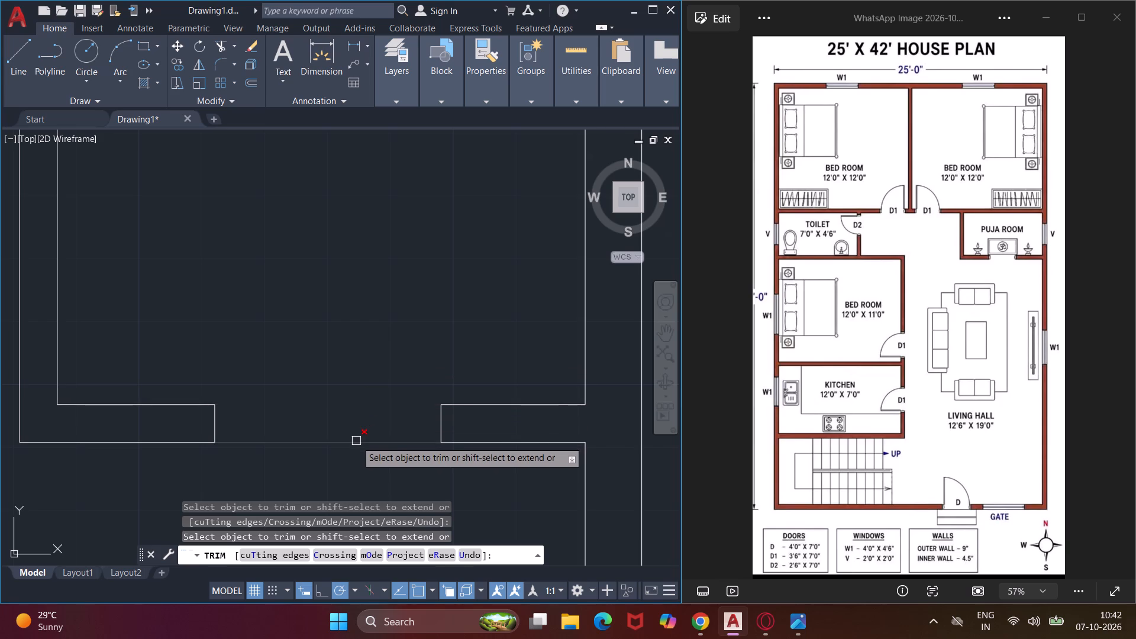
click(356, 442)
key(Escape)
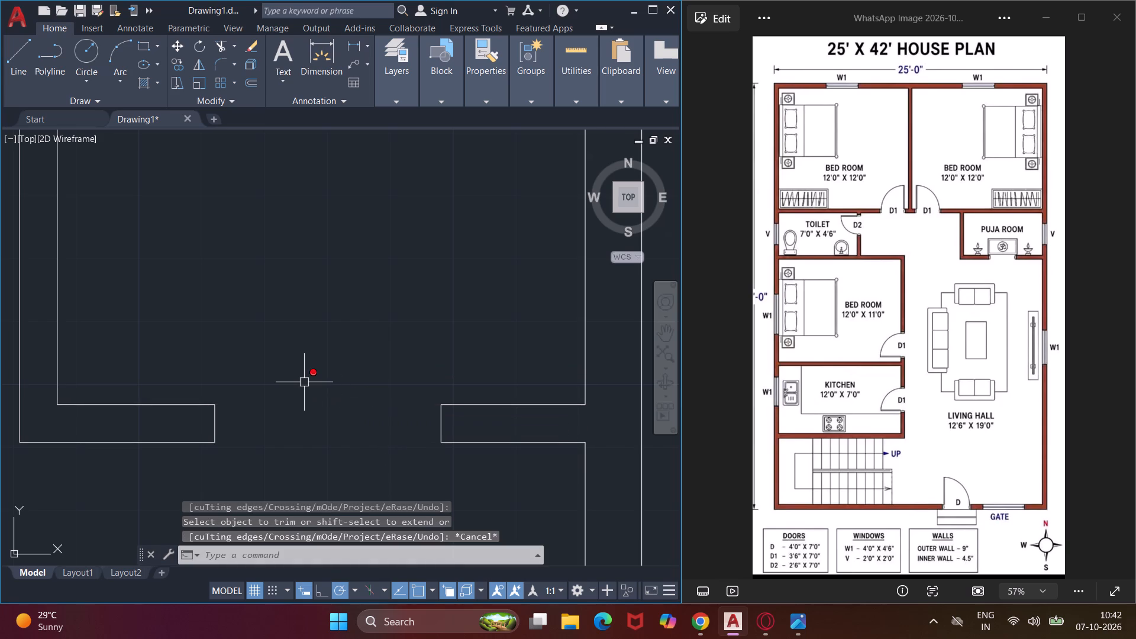
Draw a closed four-line platform outline across the puja room's entrance opening, about 3' wide and 1'-8" deep into the room.
text(l)
key(space)
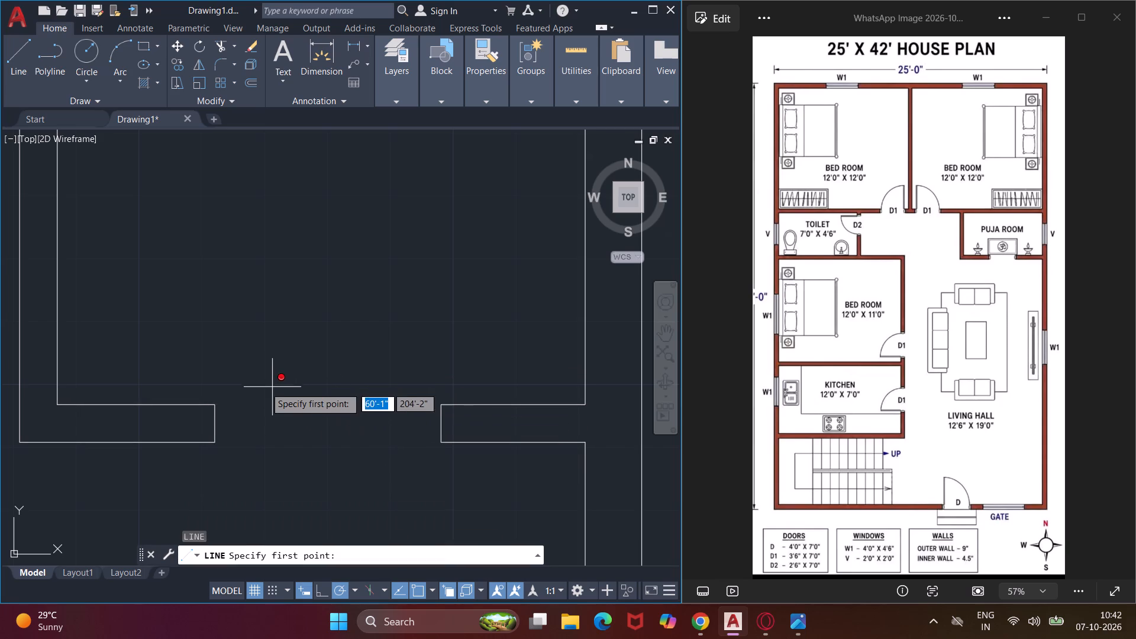
click(217, 402)
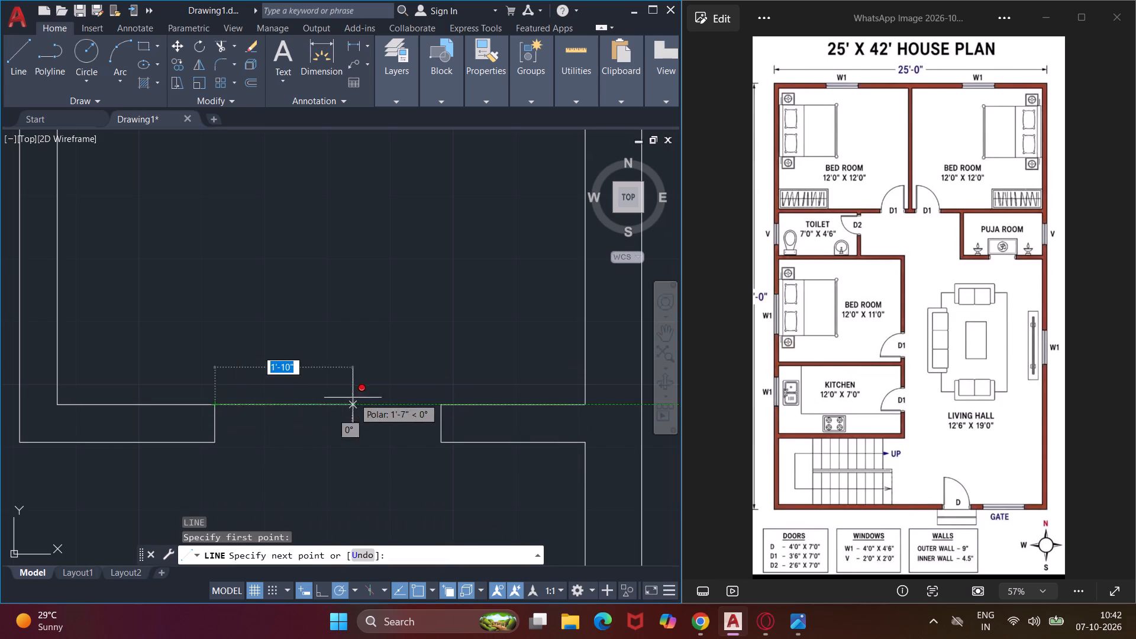
click(439, 406)
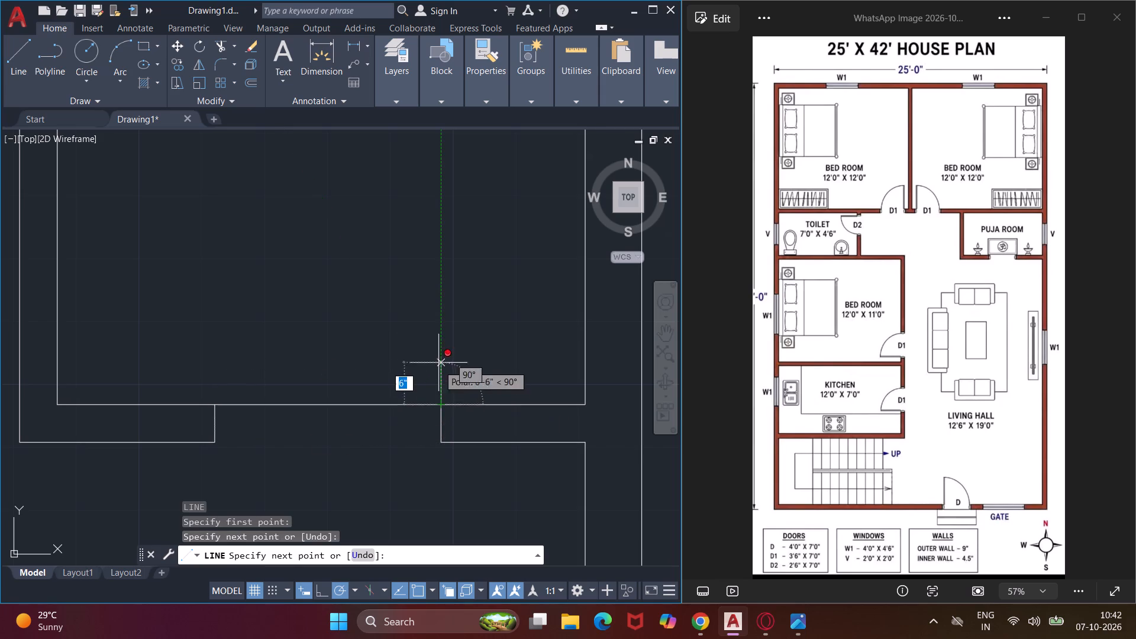
click(438, 279)
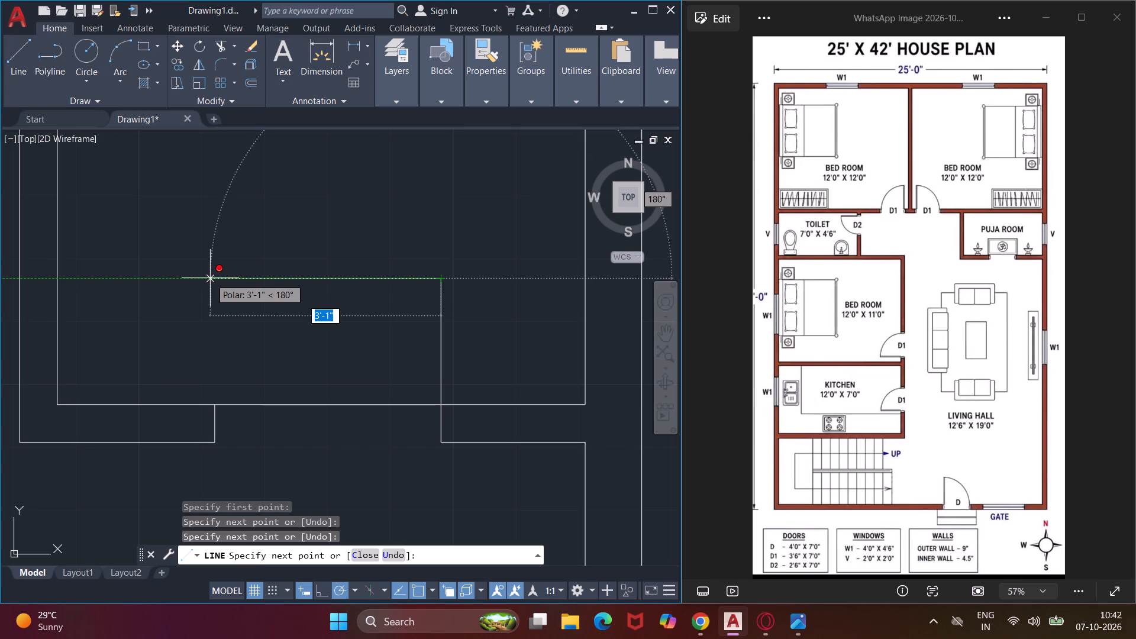
click(210, 278)
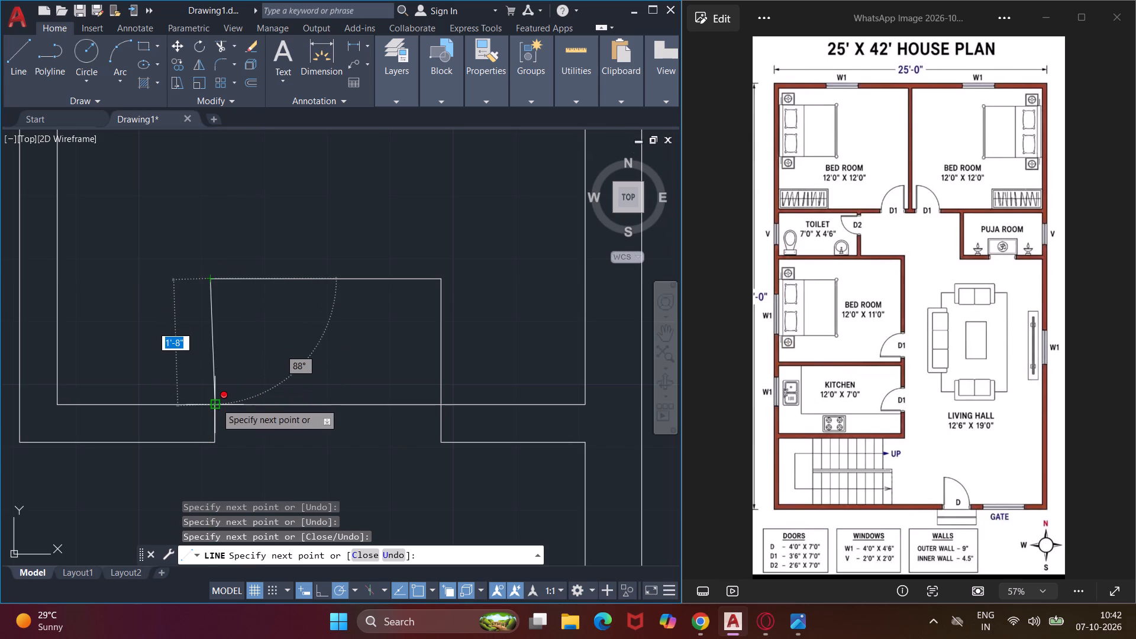
click(216, 404)
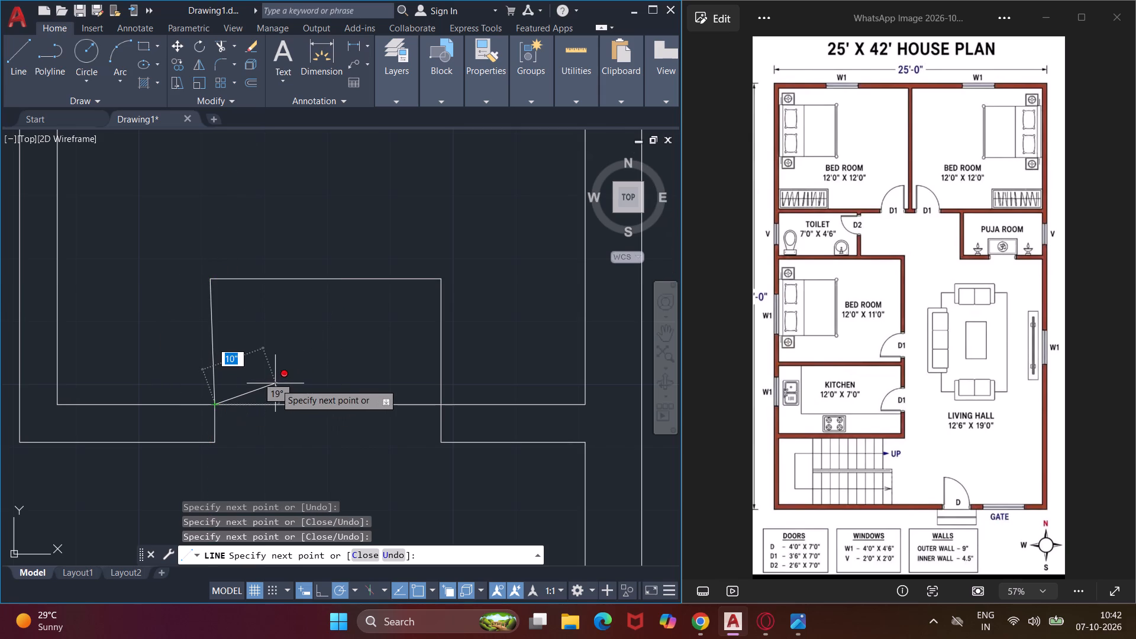
key(Escape)
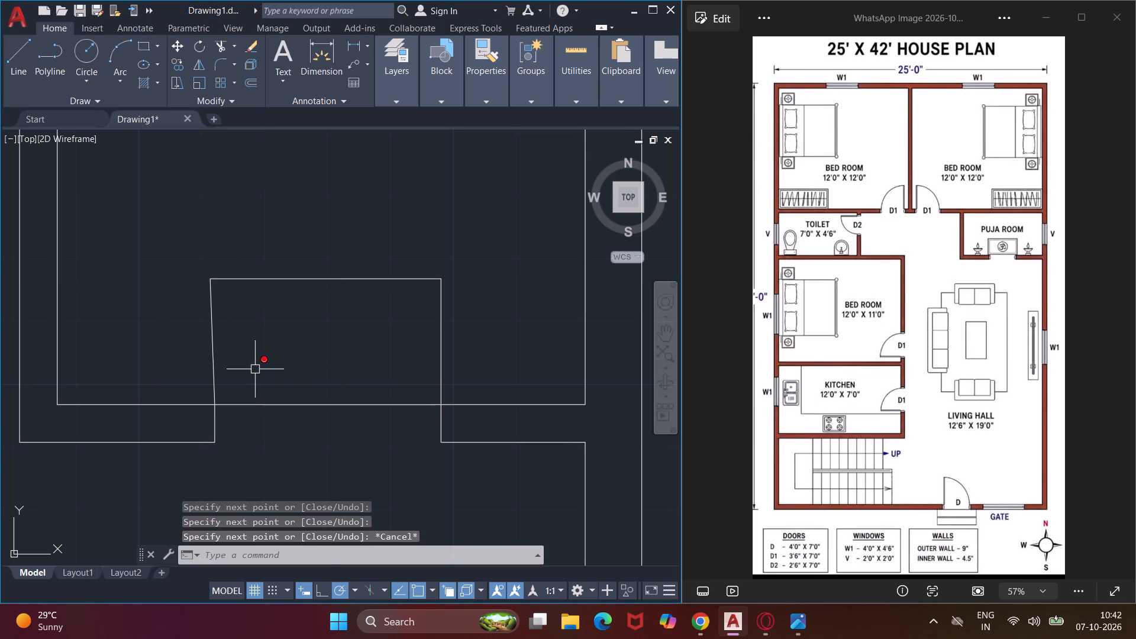
Replace the slanted left side of the puja platform outline with a vertical line from the opening's left corner up to the top line.
click(214, 317)
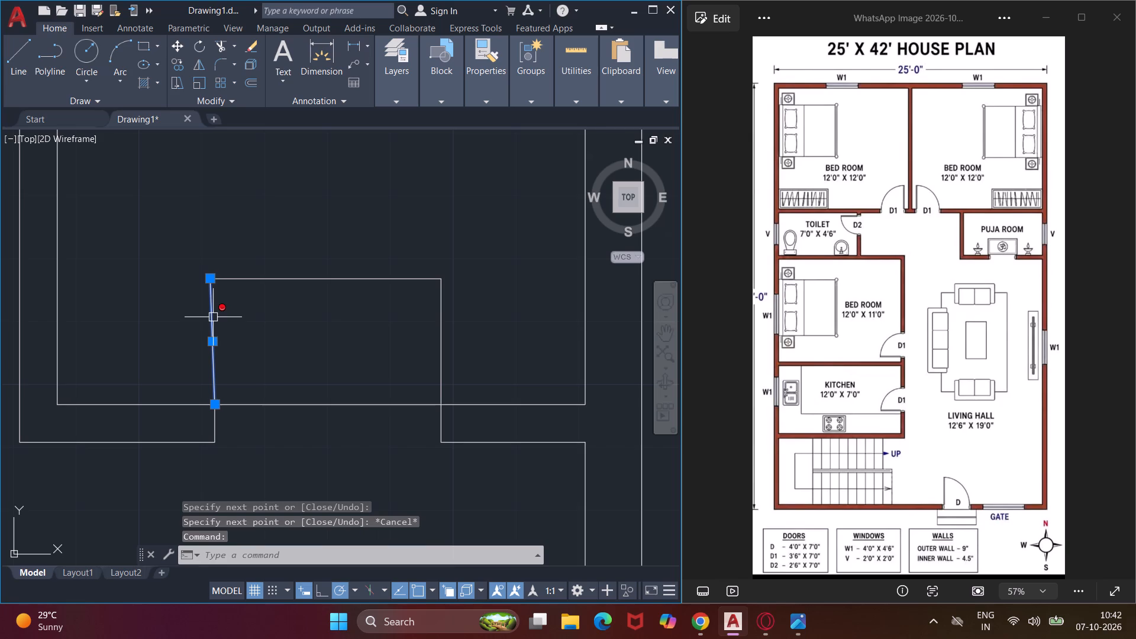
key(Delete)
text(l)
key(space)
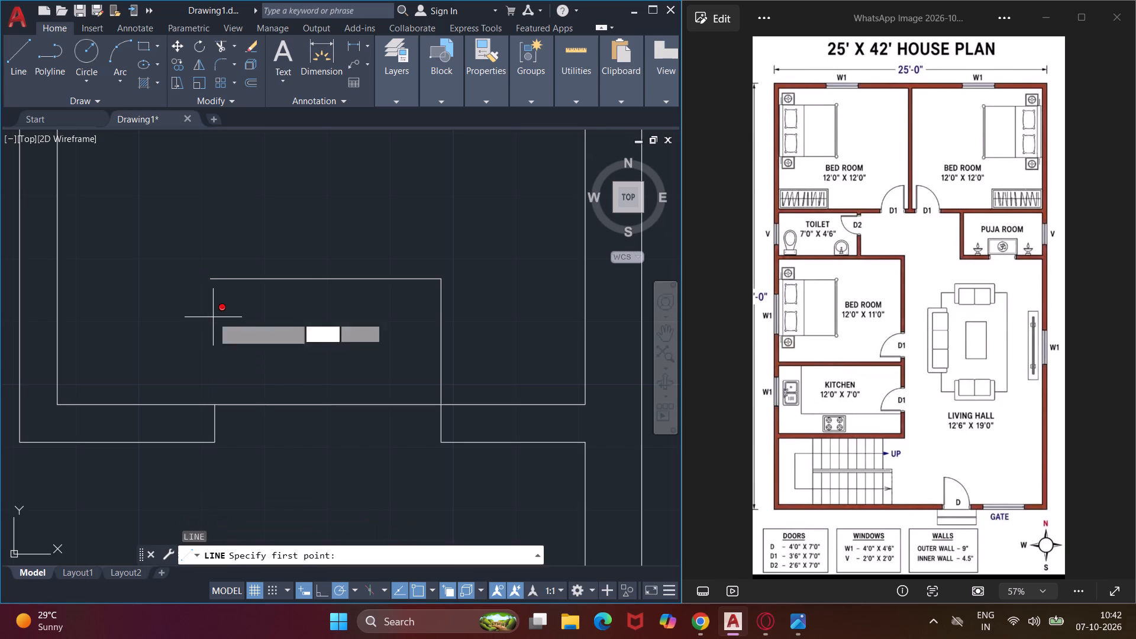
click(214, 409)
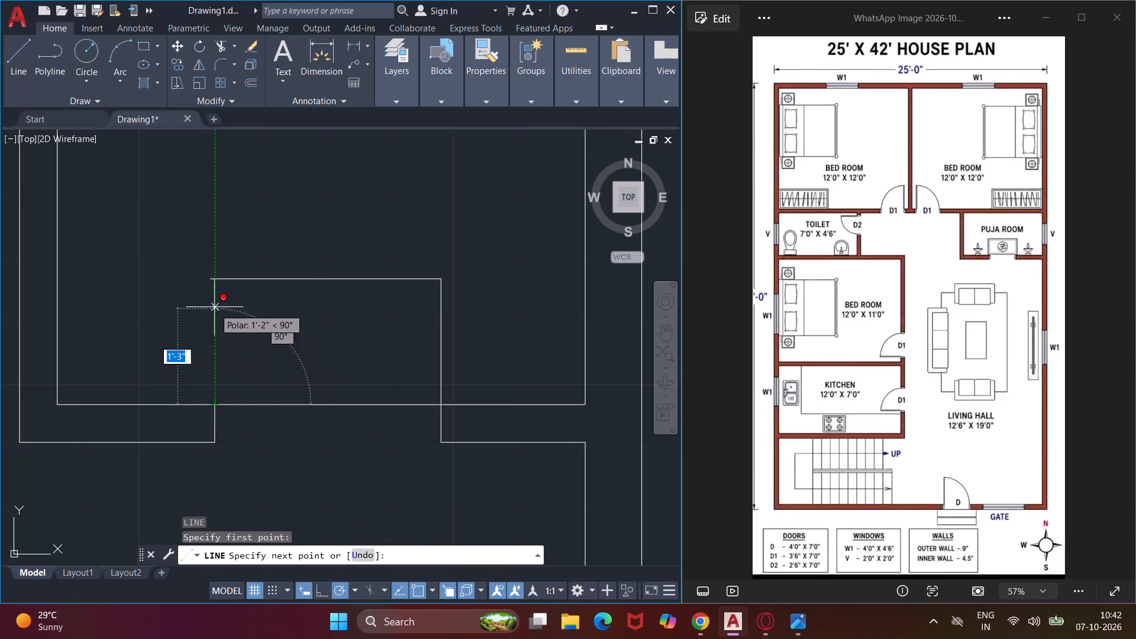
scroll(214, 283, up, 4)
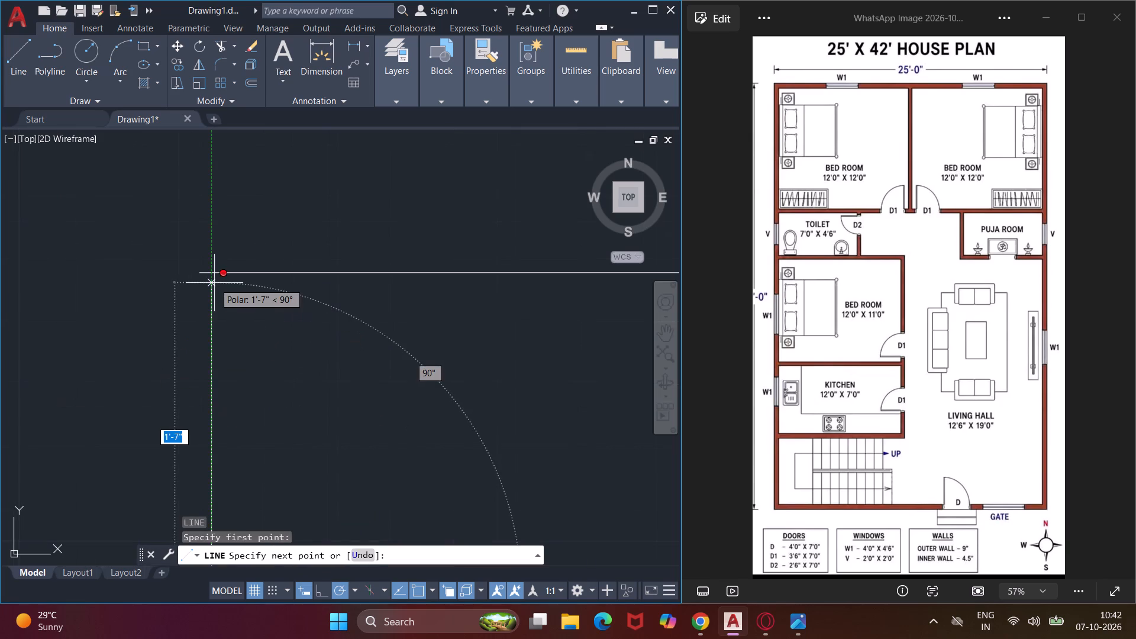
click(211, 276)
key(Escape)
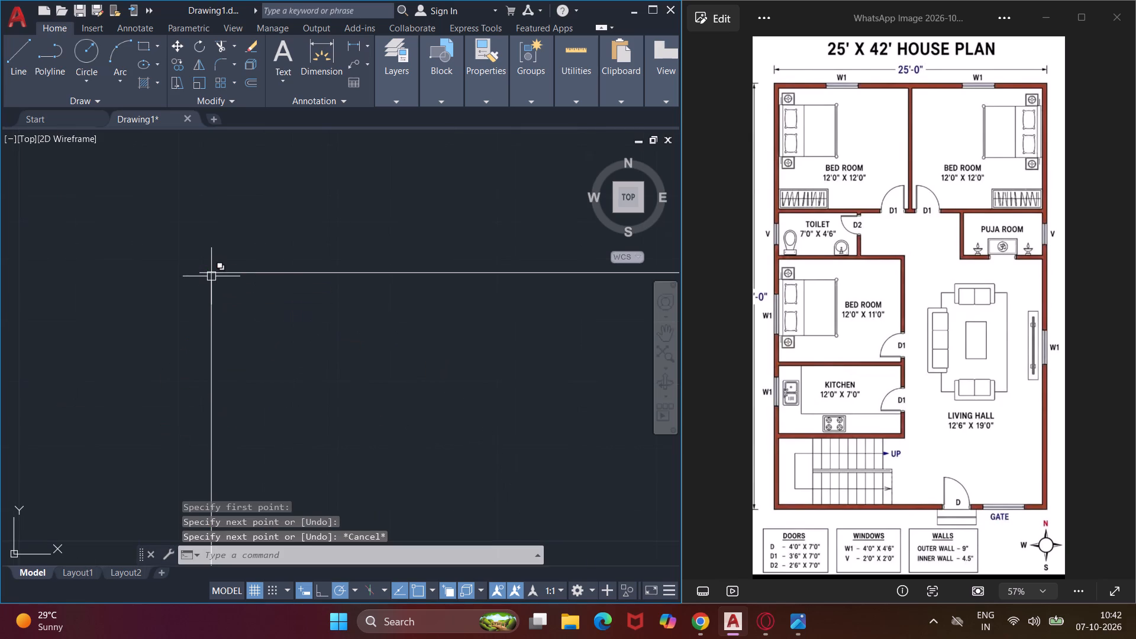
Trim the short overhang of the platform's top line beyond its new left side.
key(t)
key(r)
key(space)
key(space)
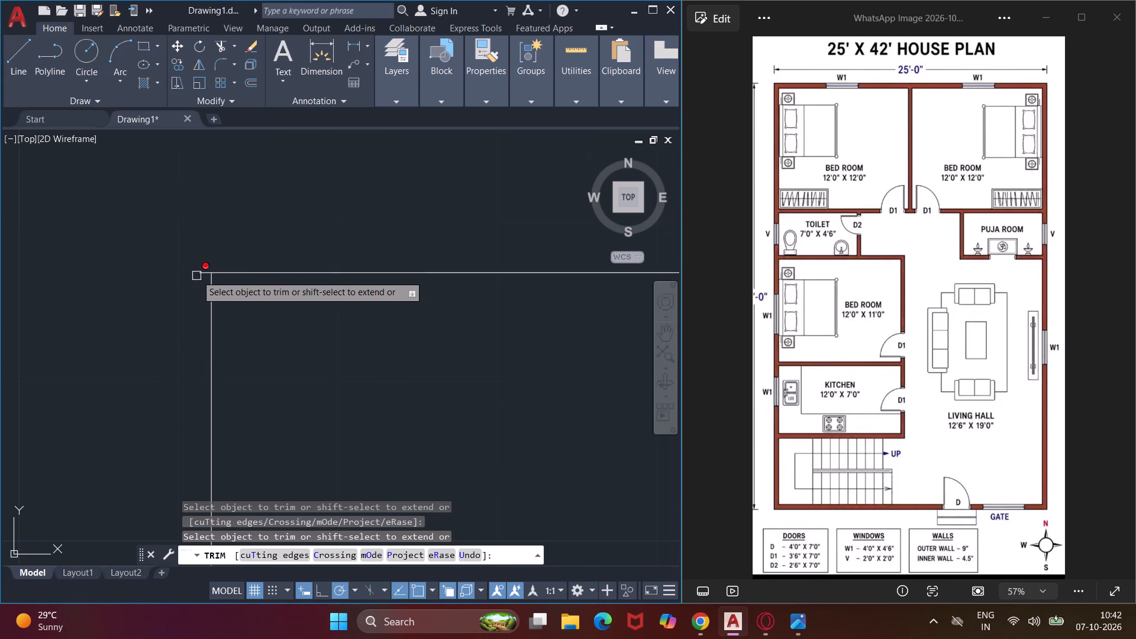
click(196, 274)
key(Escape)
scroll(209, 256, down, 2)
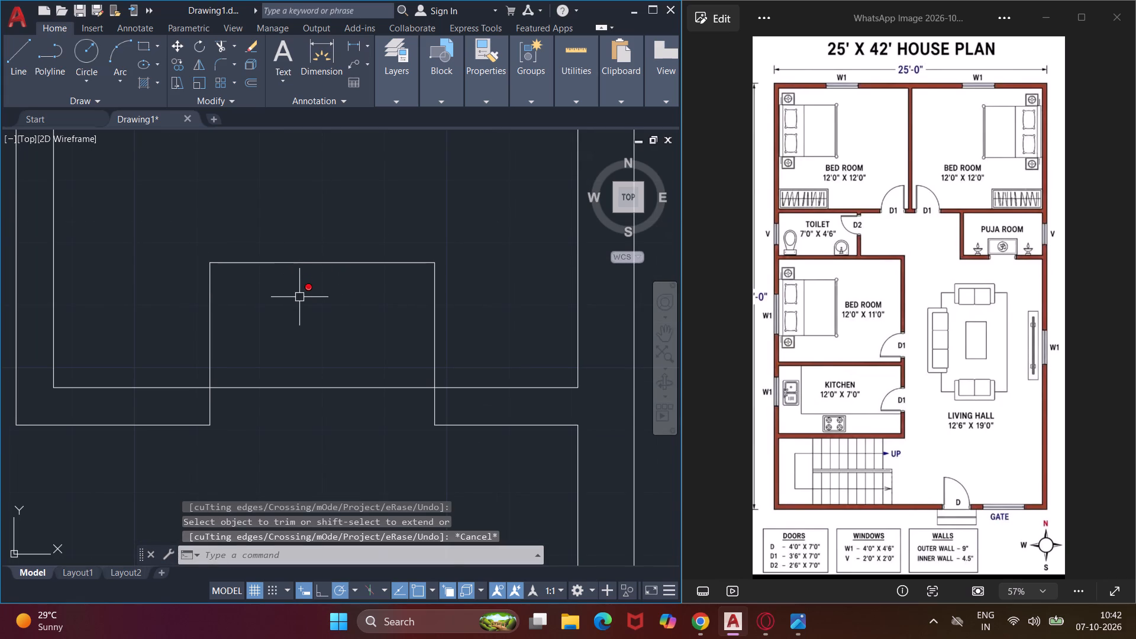
Offset all four sides of the puja platform outline 1" inward.
text(o)
key(space)
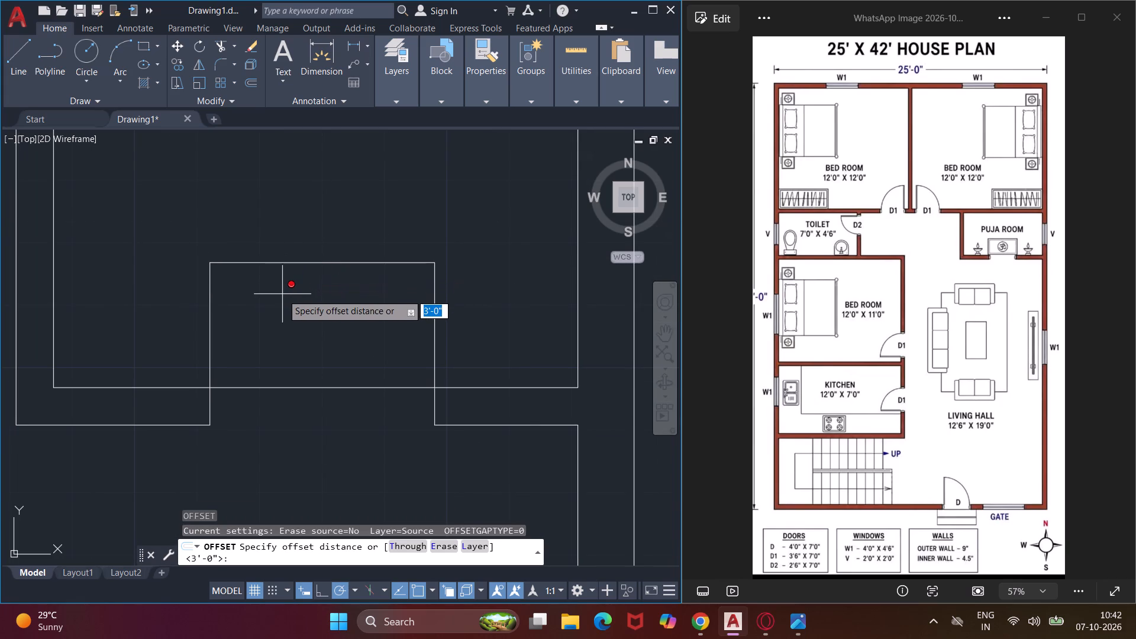
text(1")
key(Return)
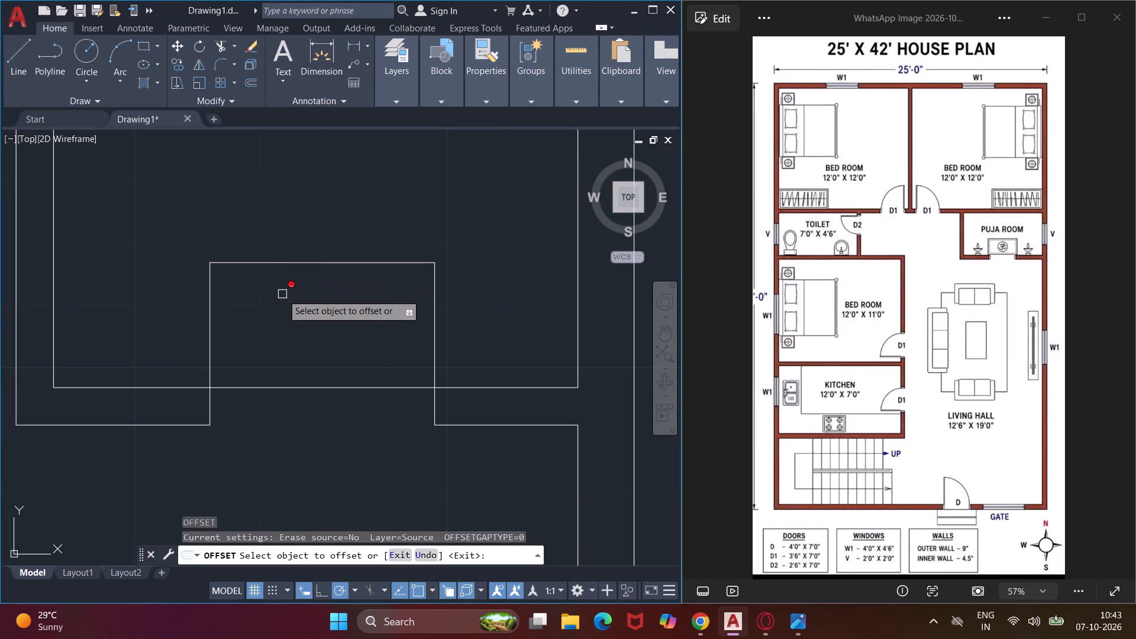
click(207, 312)
click(249, 303)
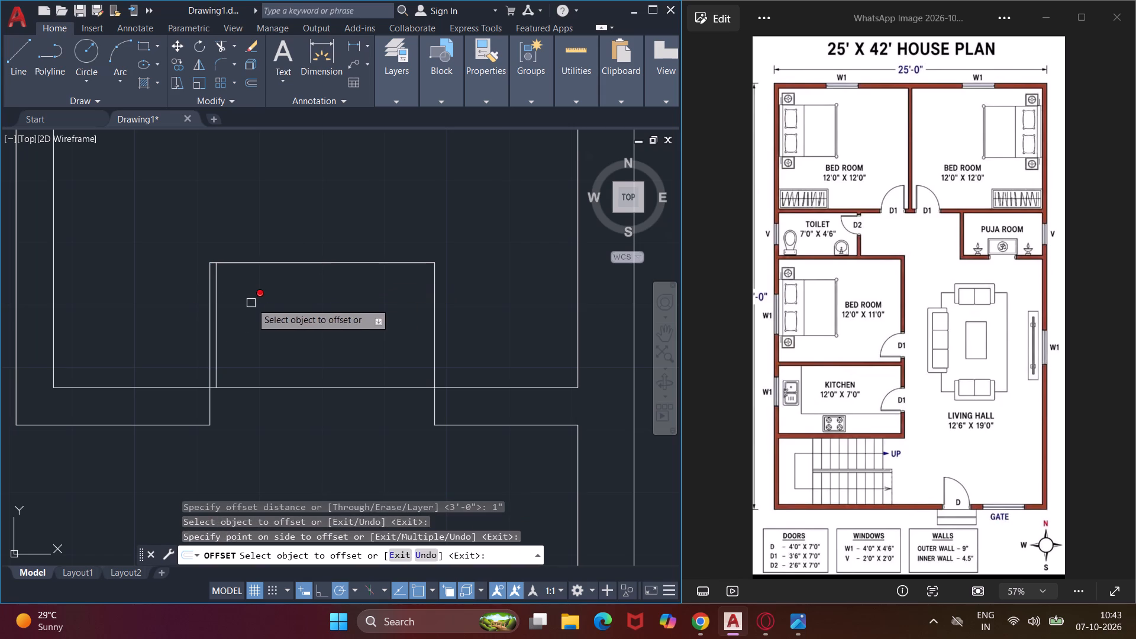
click(267, 263)
click(264, 282)
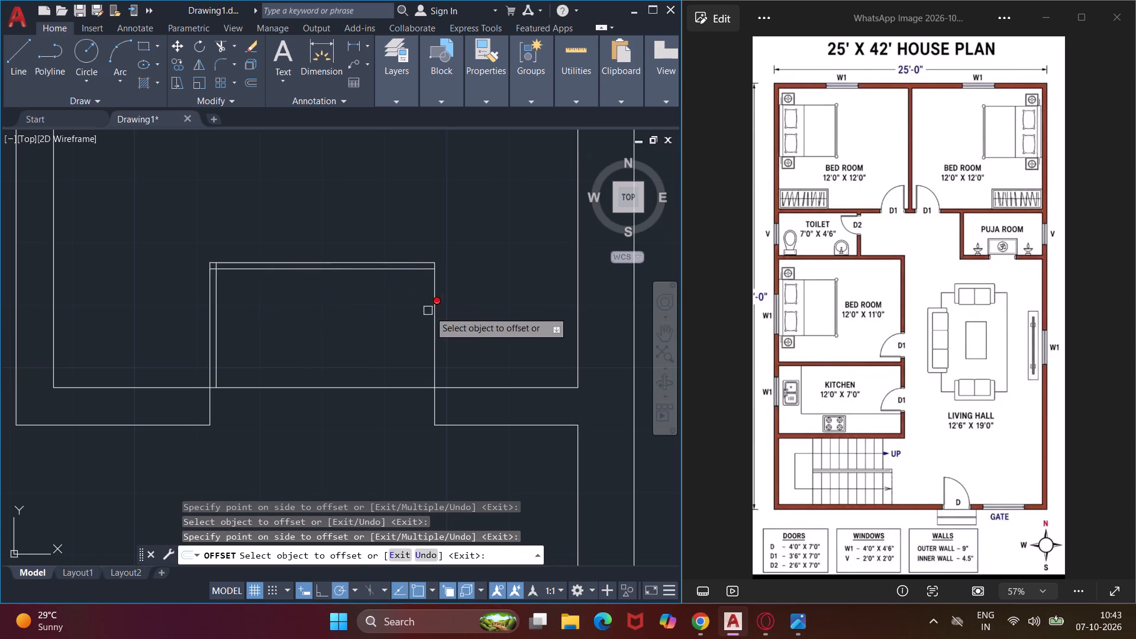
click(433, 315)
click(394, 329)
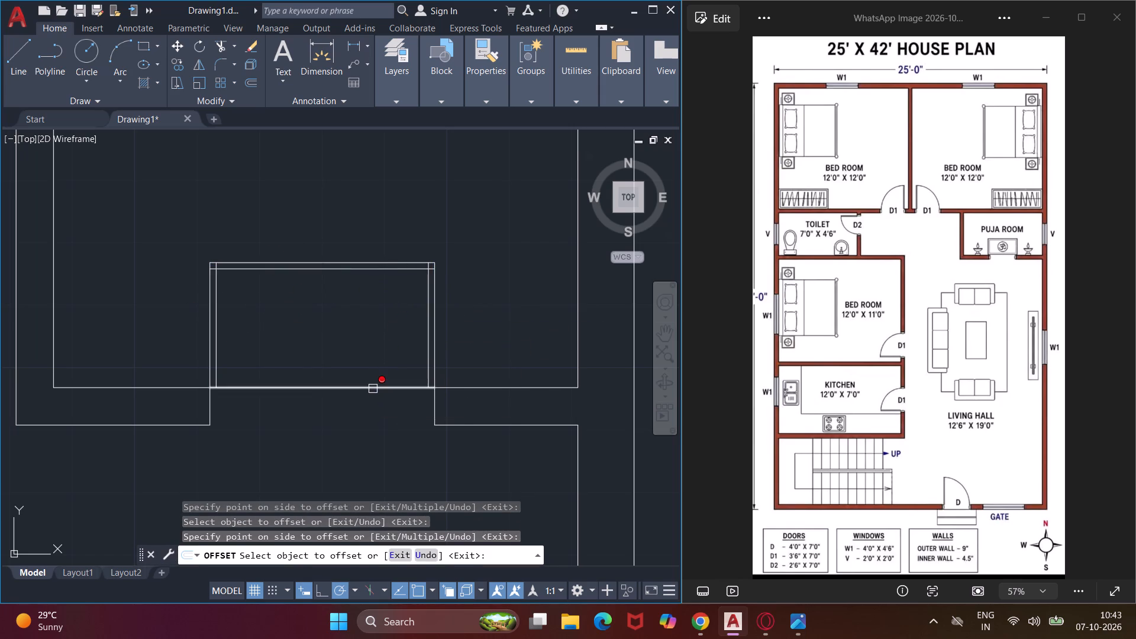
click(373, 389)
click(367, 346)
key(Escape)
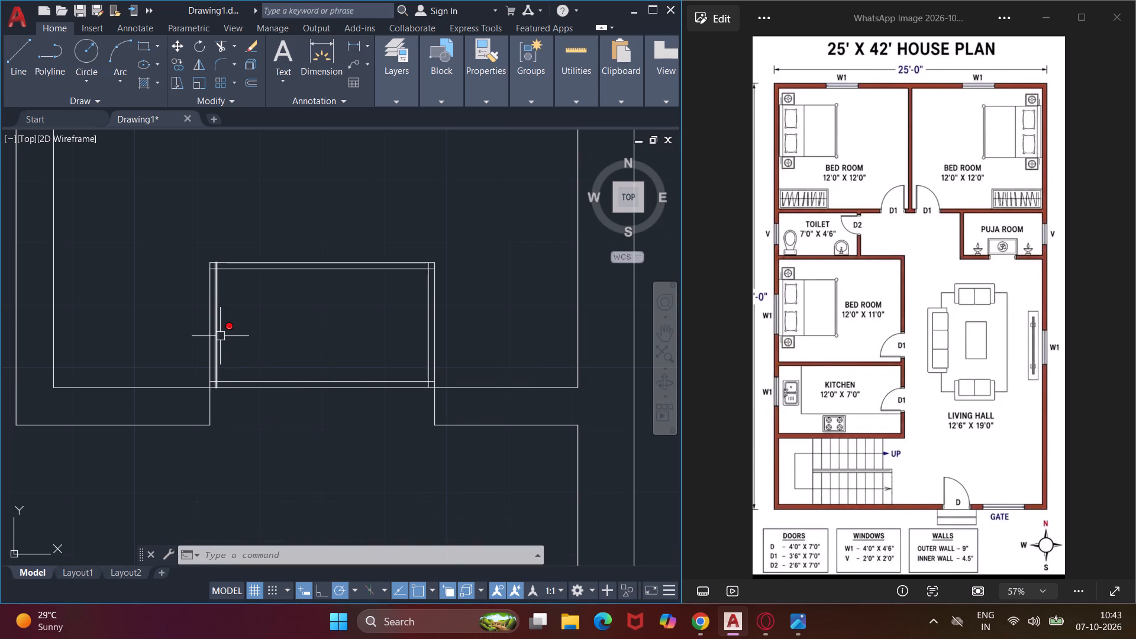
Trim the crossing ends of the inner offset lines at the platform's upper-left and lower-left corners.
scroll(214, 271, up, 3)
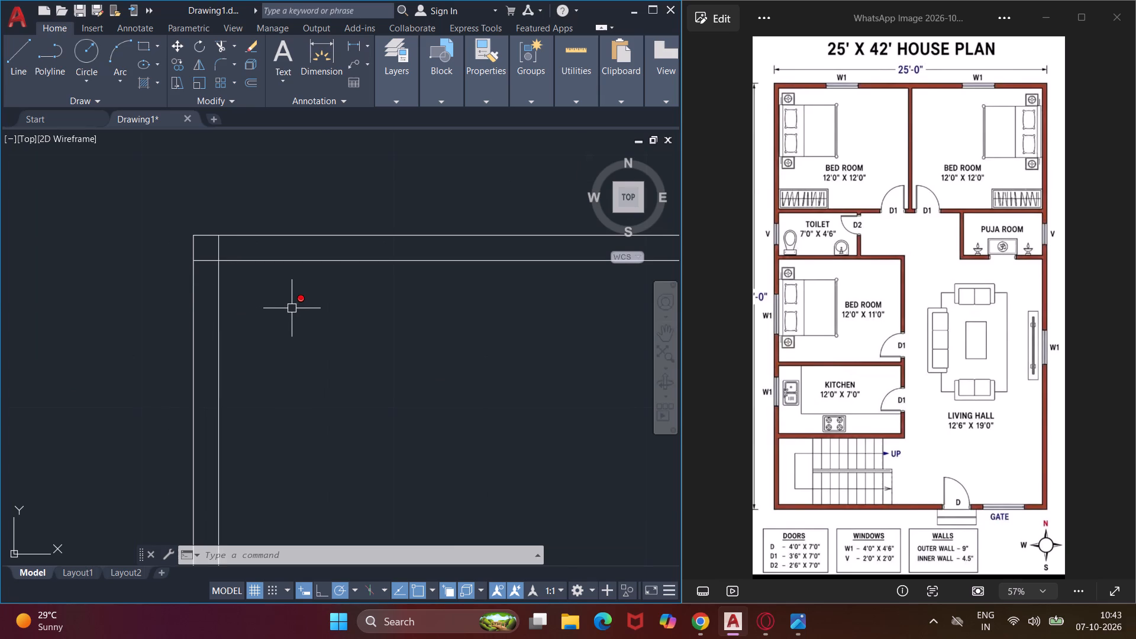
text(tr)
key(space)
key(space)
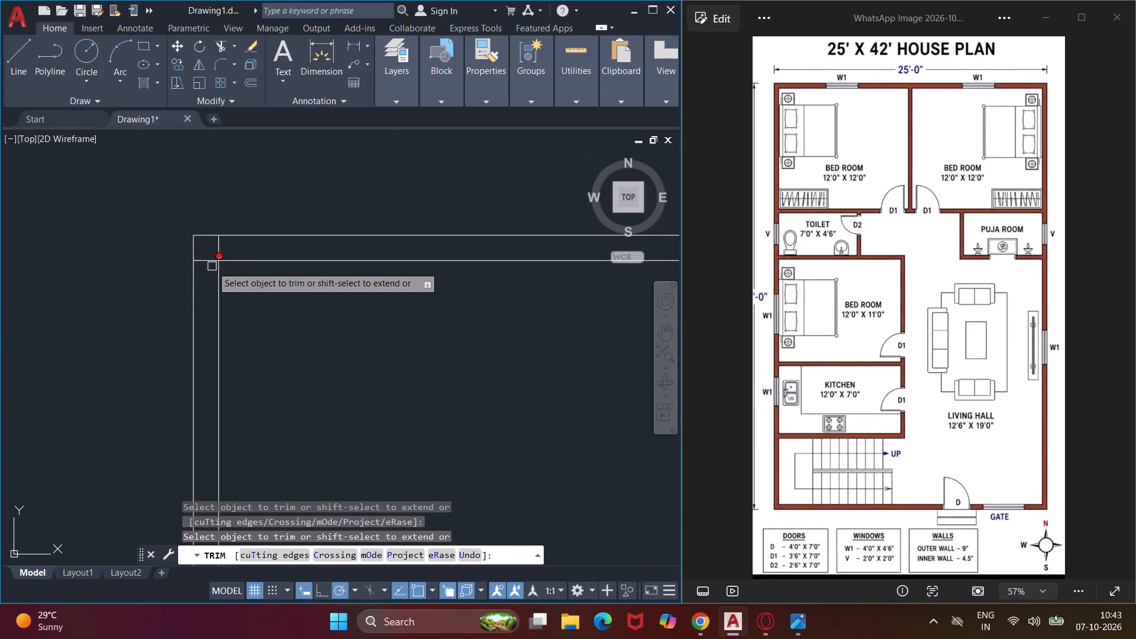
click(203, 260)
click(217, 247)
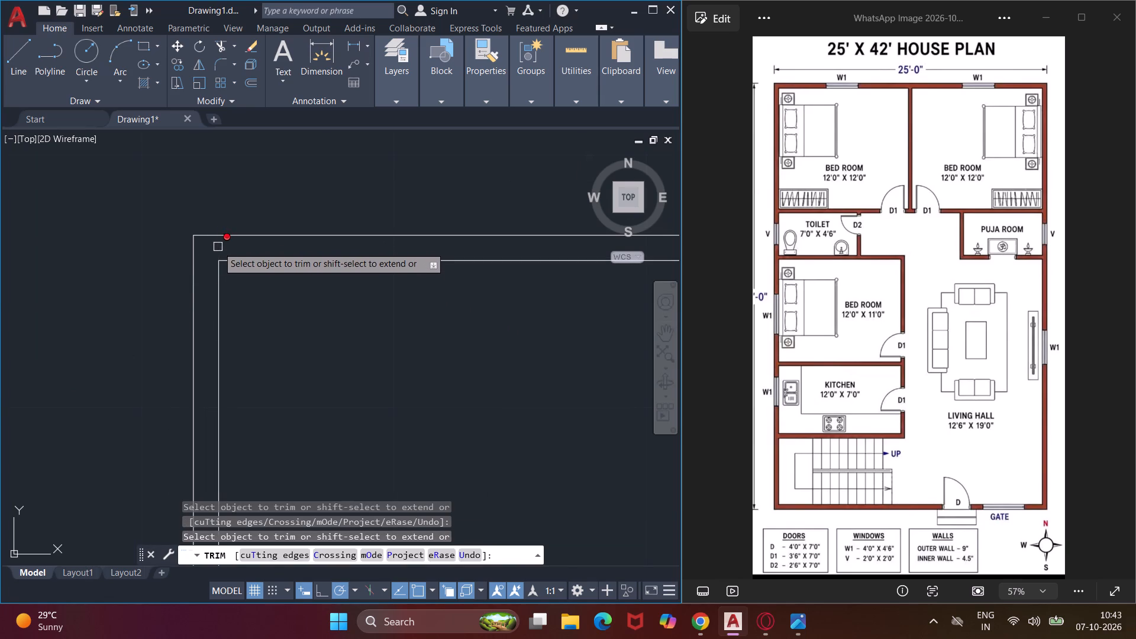
scroll(191, 262, down, 4)
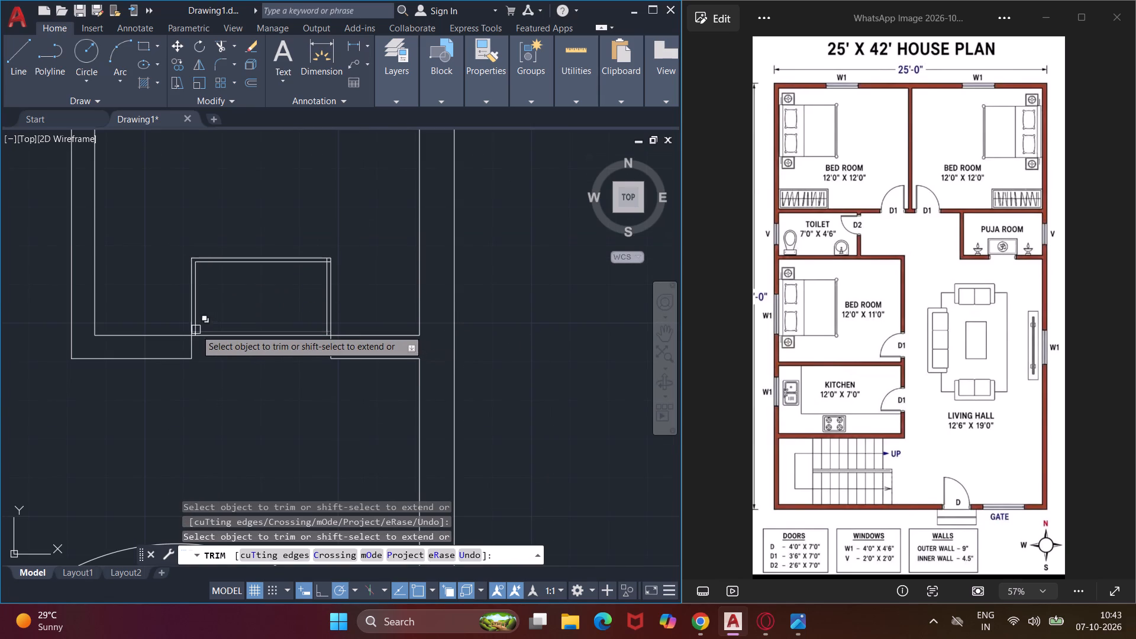
scroll(196, 330, up, 6)
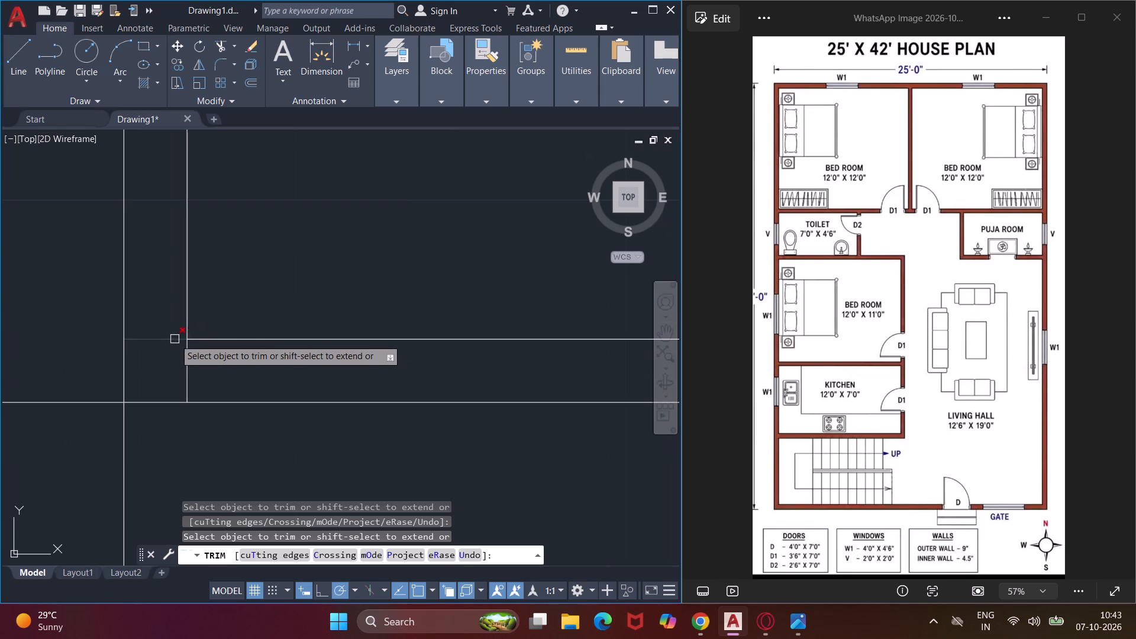
click(175, 339)
click(183, 354)
scroll(218, 279, down, 3)
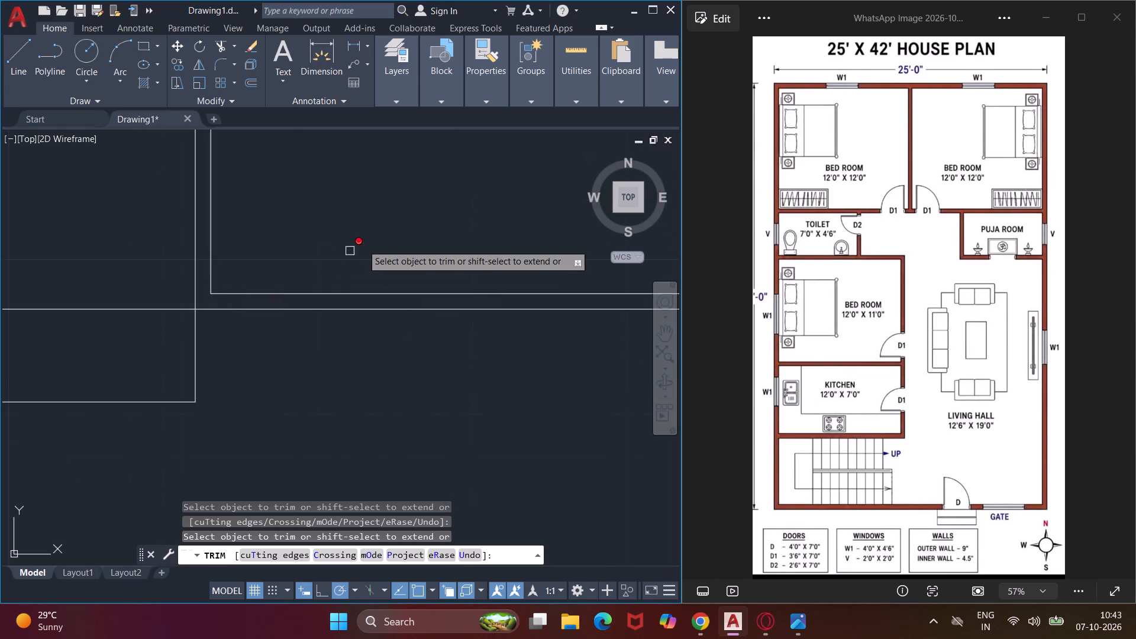
Trim the crossing ends of the inner offset lines at the platform's lower-right and upper-right corners.
middle_drag(372, 236, 151, 332)
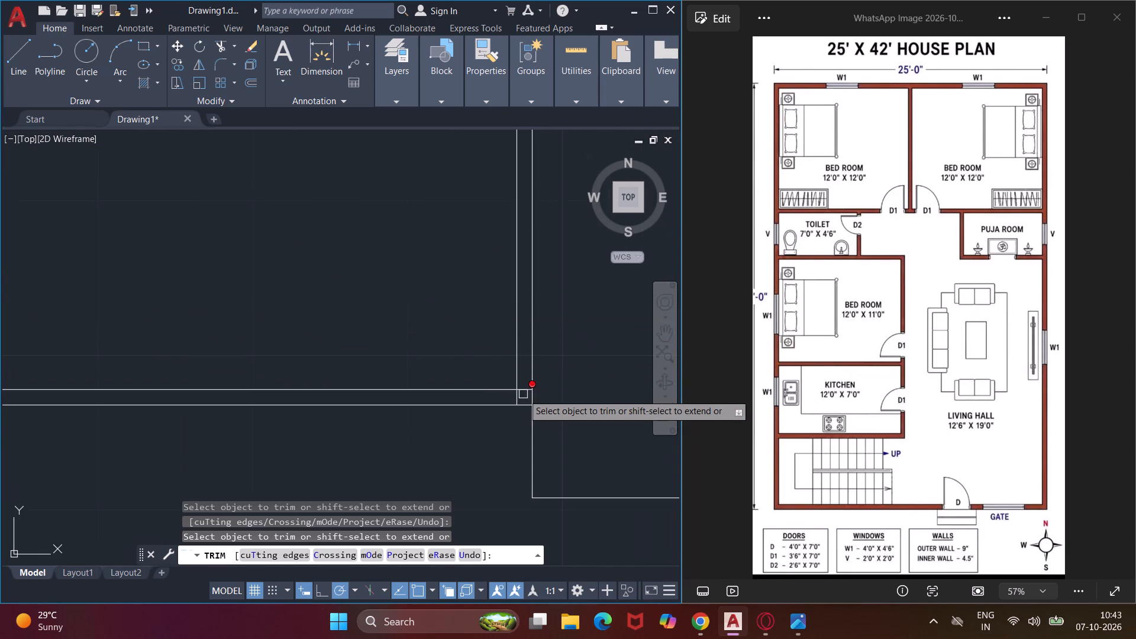
scroll(523, 392, up, 1)
click(524, 391)
click(512, 399)
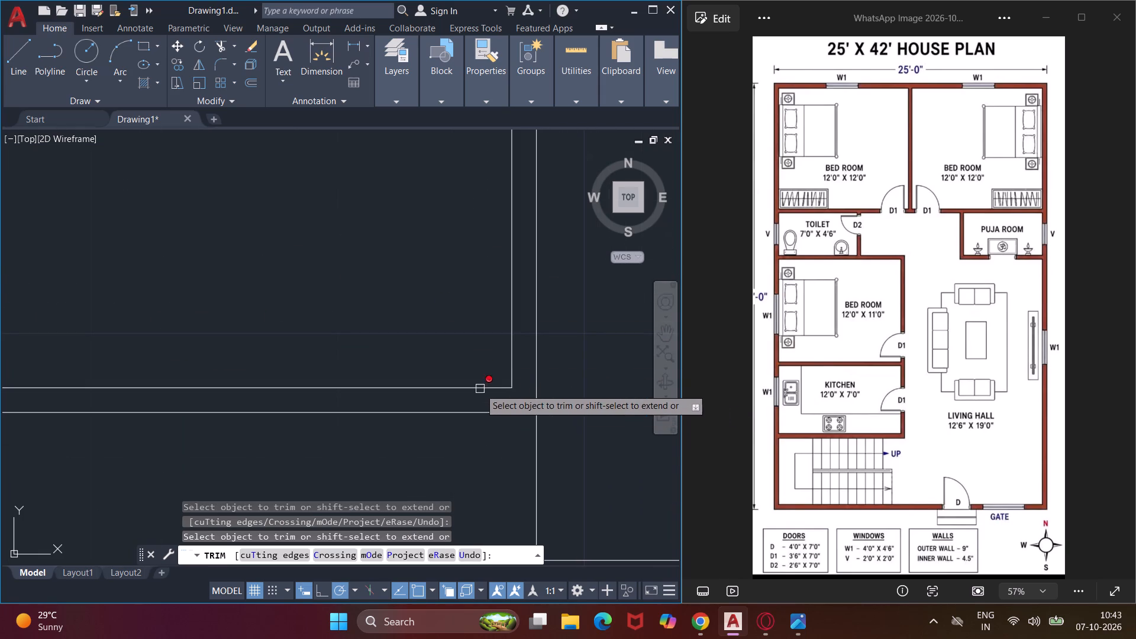
middle_drag(447, 285, 431, 484)
scroll(412, 374, down, 1)
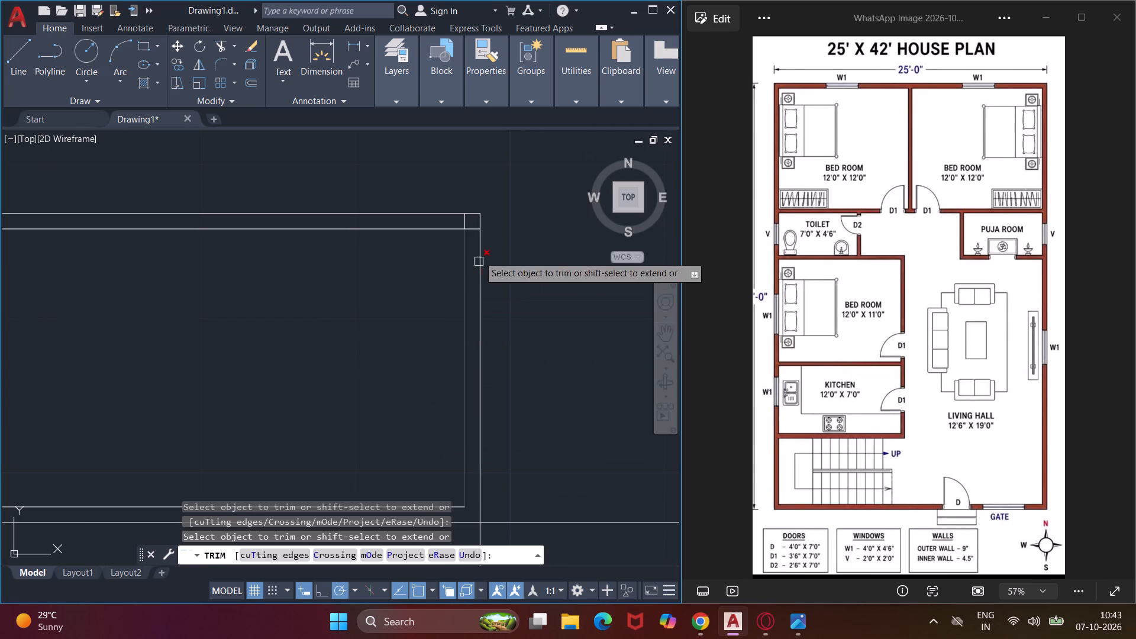
scroll(476, 202, up, 2)
click(446, 243)
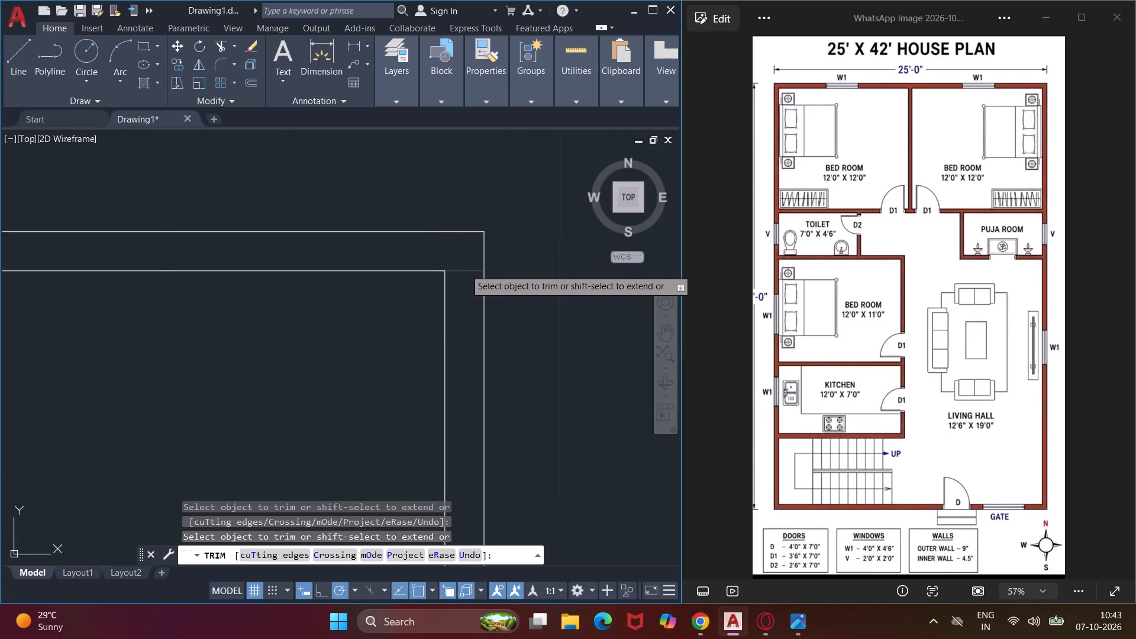
click(465, 269)
scroll(447, 204, down, 3)
key(Escape)
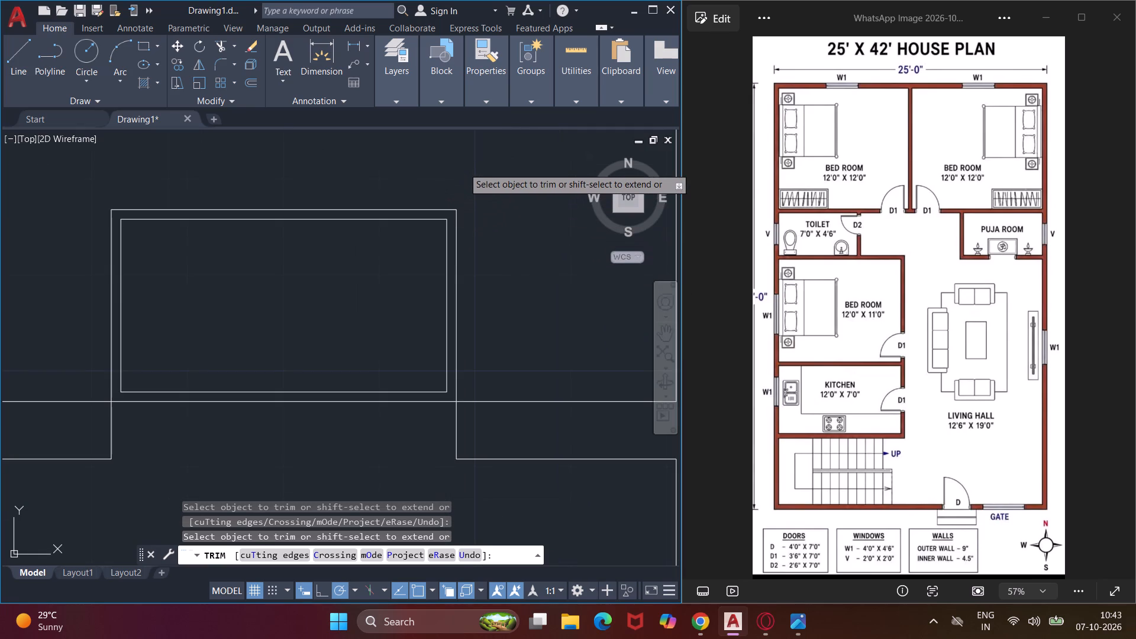
Delete the spare door symbol lying outside the floor plan, beyond its right wall.
scroll(480, 225, down, 4)
middle_drag(433, 327, 359, 358)
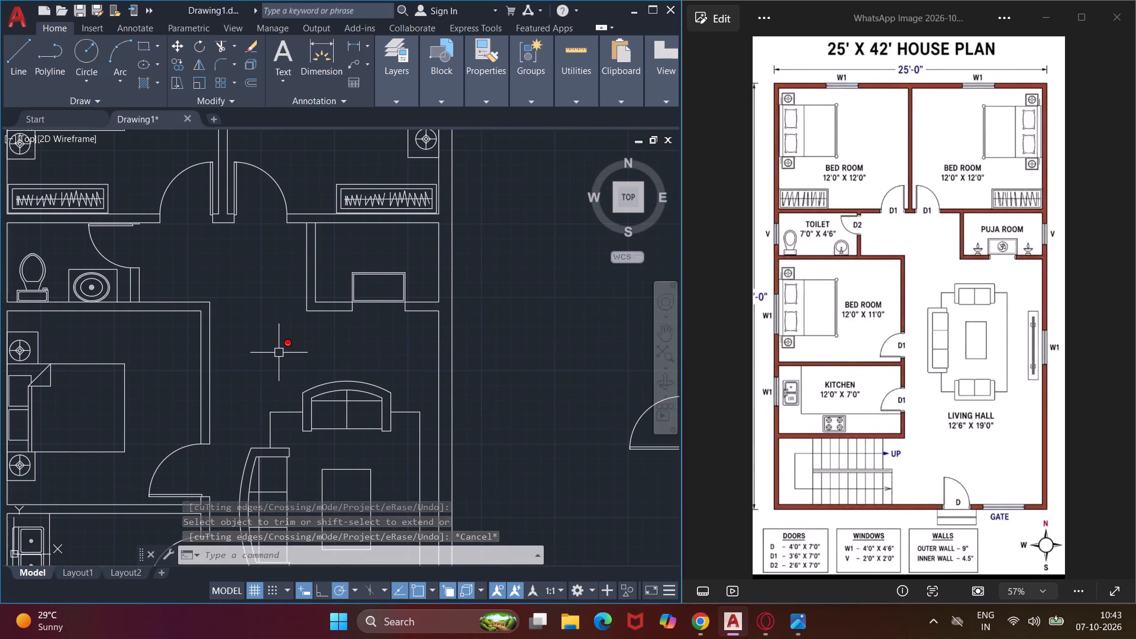
middle_drag(277, 353, 444, 441)
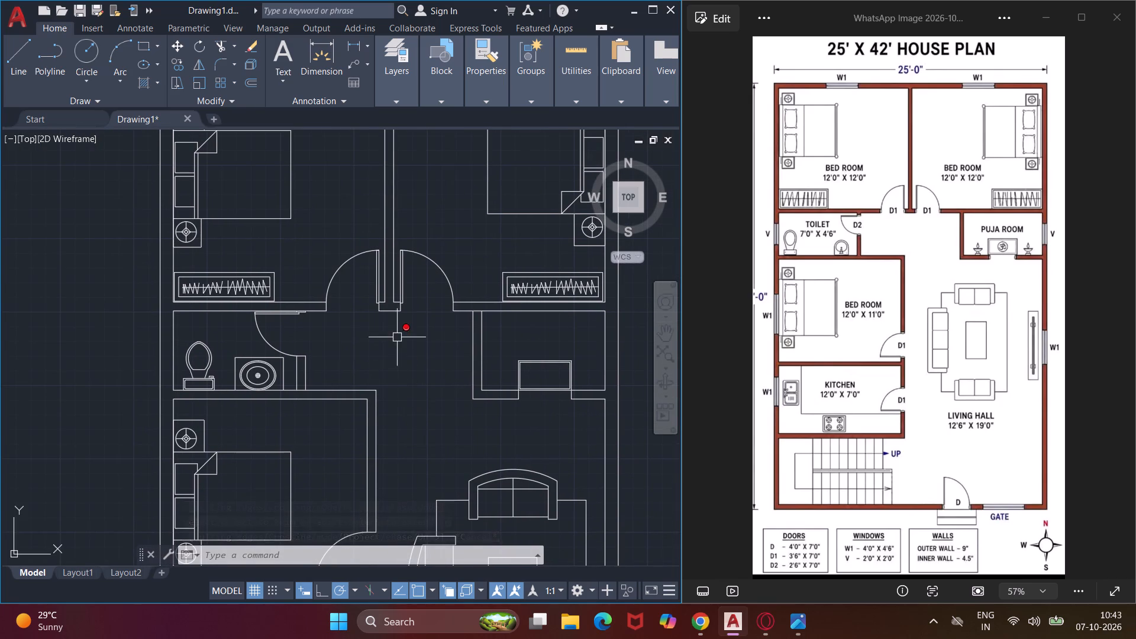
middle_drag(397, 337, 386, 424)
scroll(362, 397, down, 2)
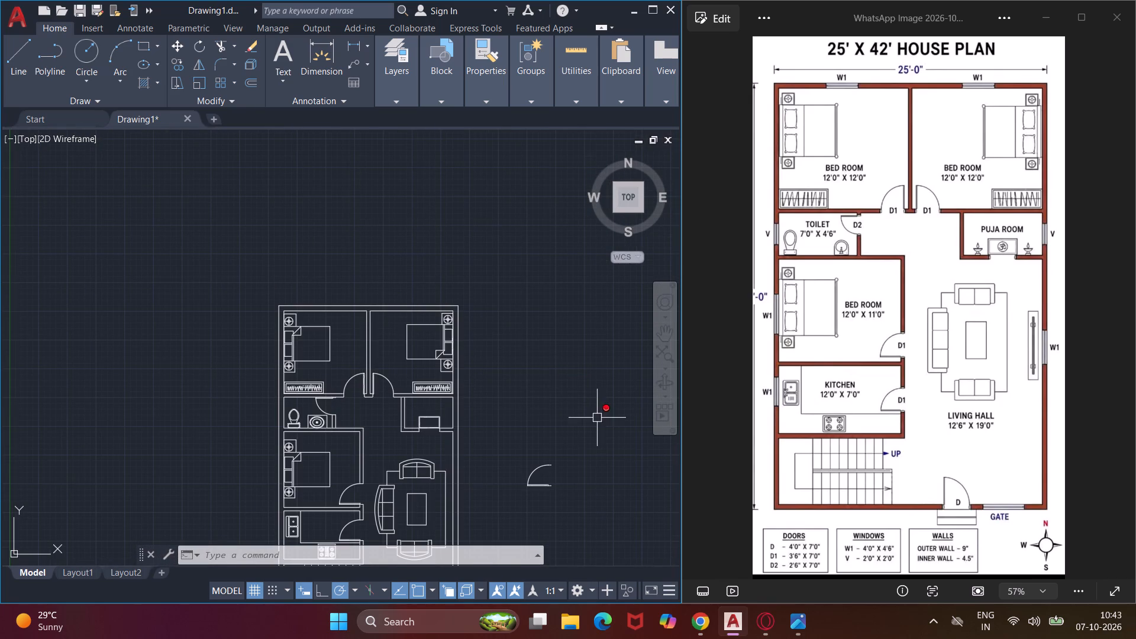
click(549, 464)
key(Delete)
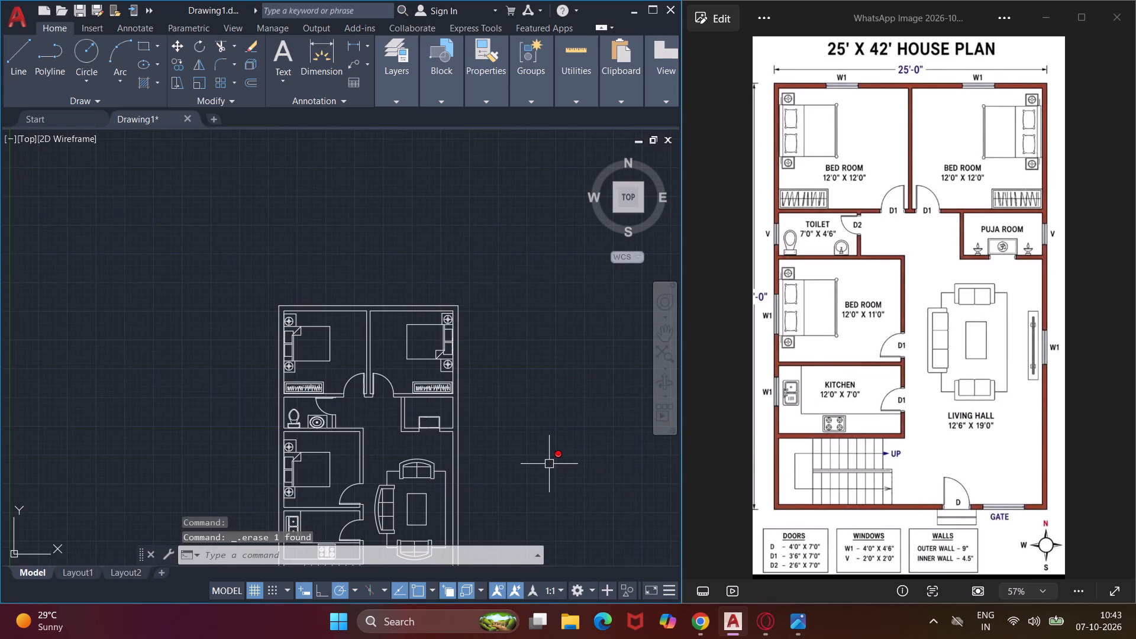
Draw a 4' by 9" rectangle in the empty space above the floor plan as the window outline.
text(rec)
key(space)
click(321, 187)
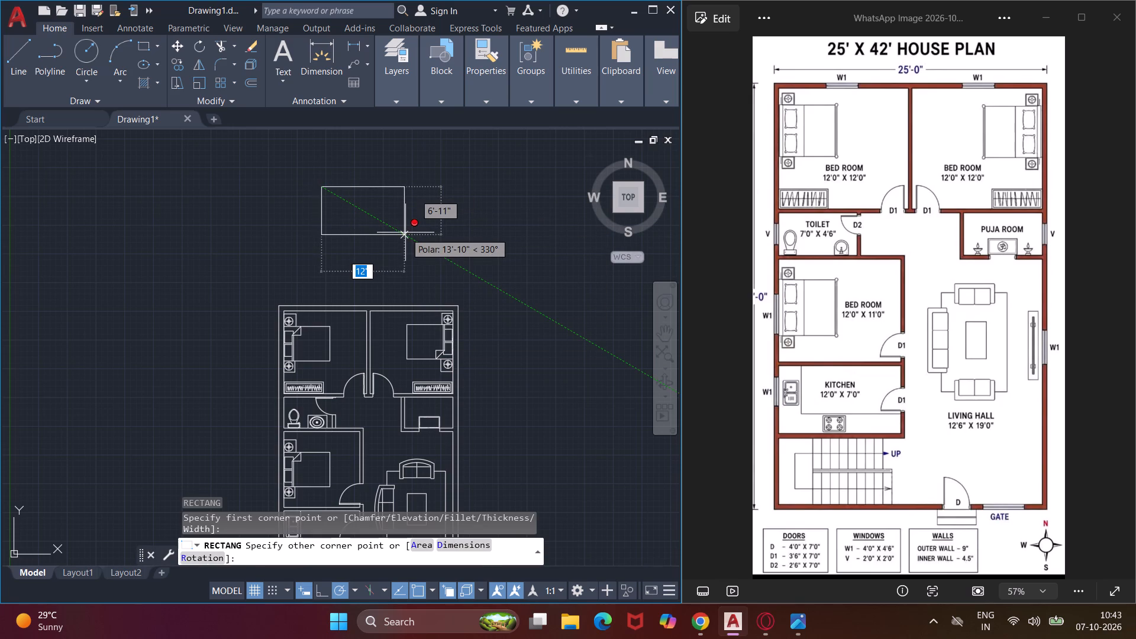
key(shift+at)
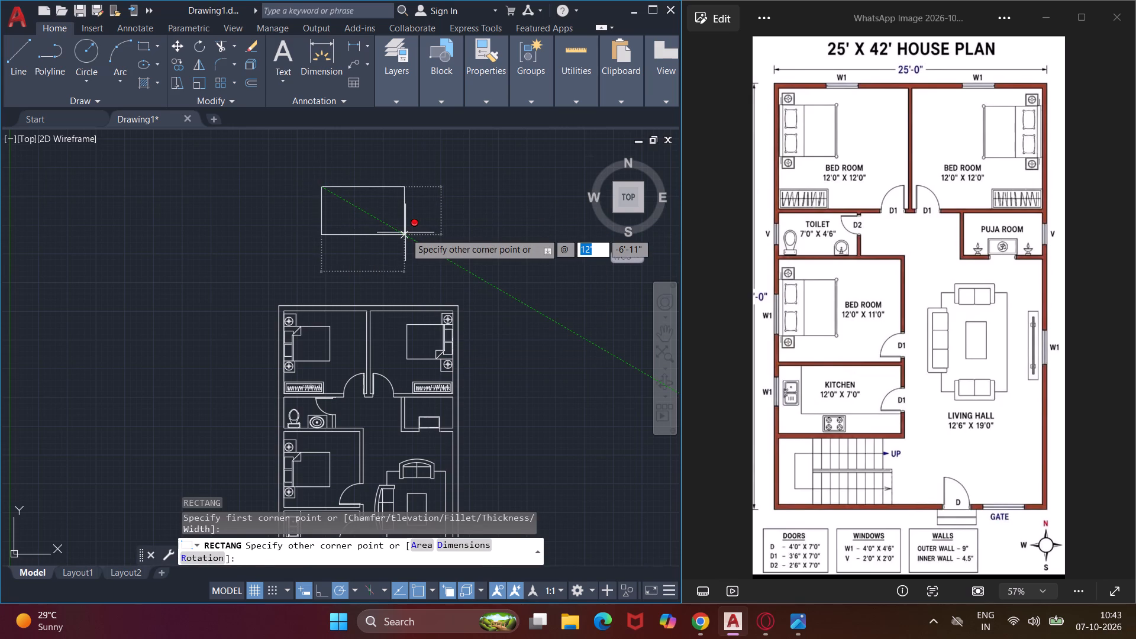
text(4',)
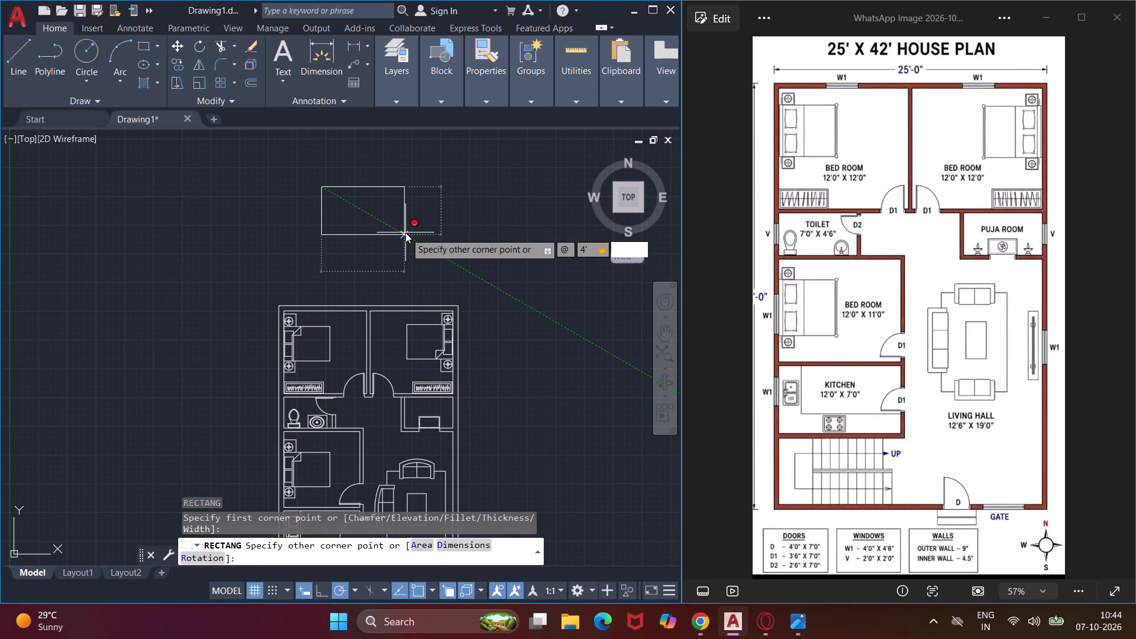
key(9)
key(shift+quotedbl)
key(Return)
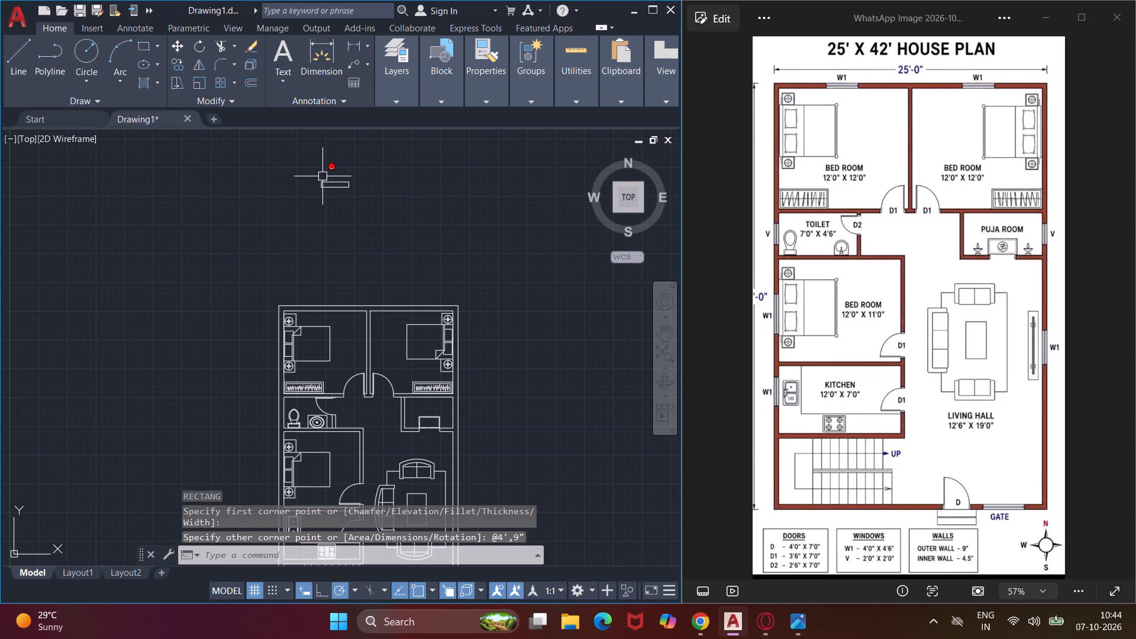
Draw a horizontal centre line across the window rectangle between the midpoints of its short sides.
middle_drag(322, 176, 335, 309)
scroll(335, 332, up, 4)
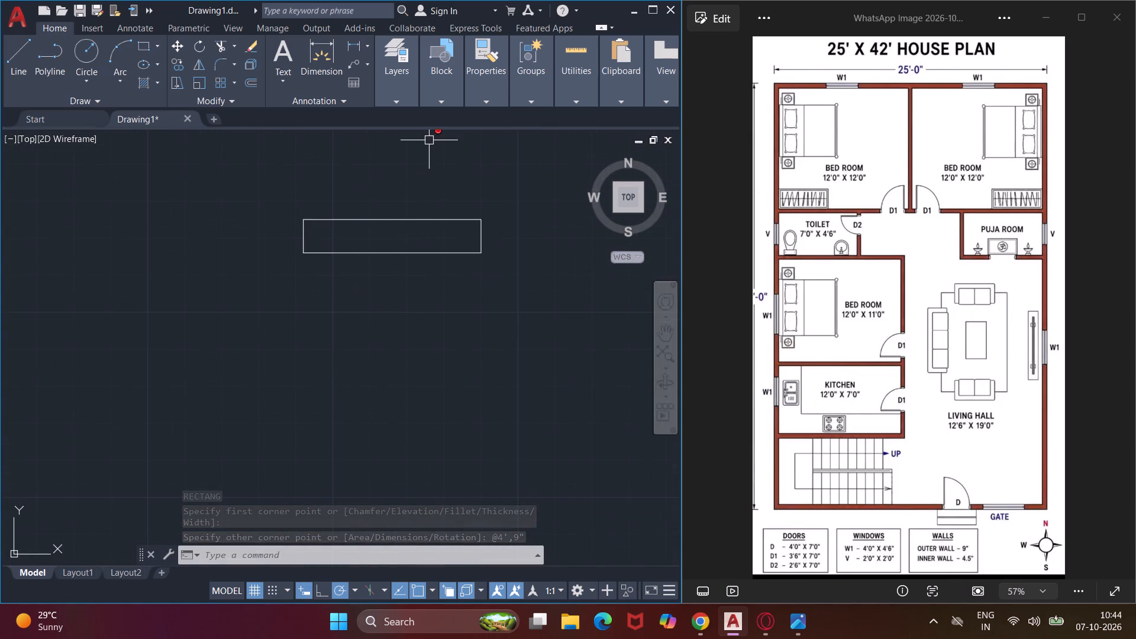
middle_drag(429, 140, 398, 293)
text(l)
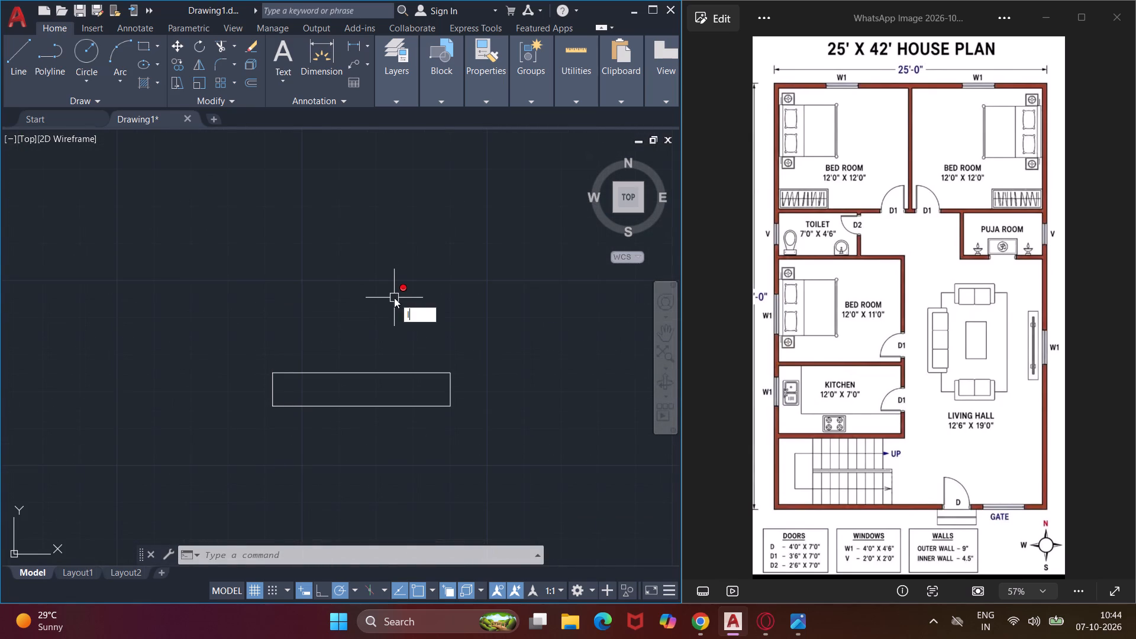
key(space)
click(275, 388)
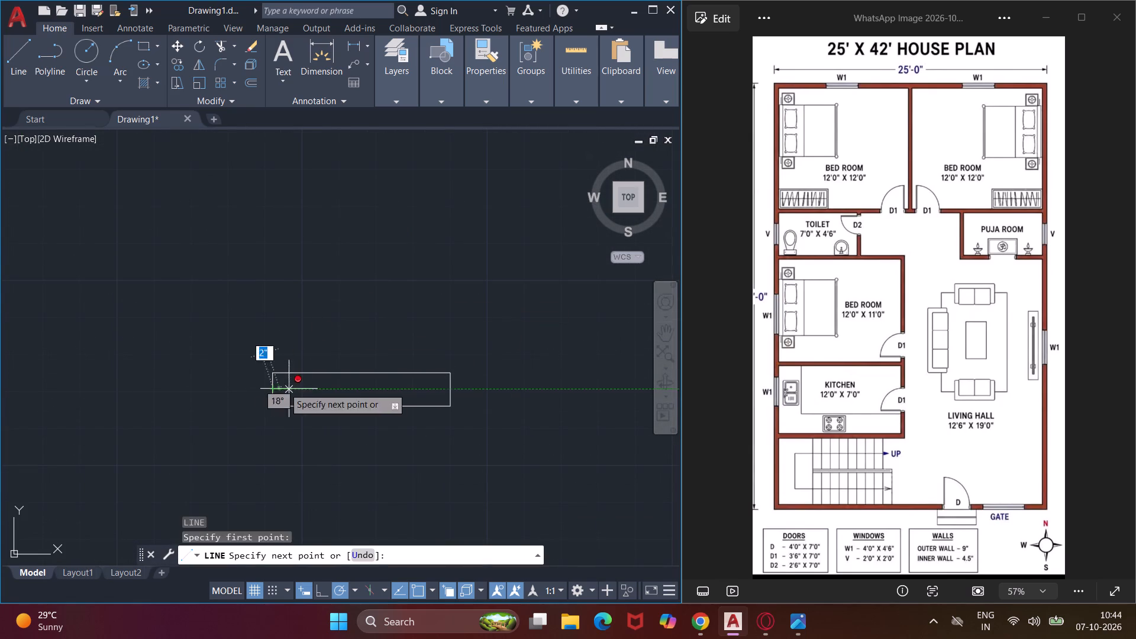
click(448, 389)
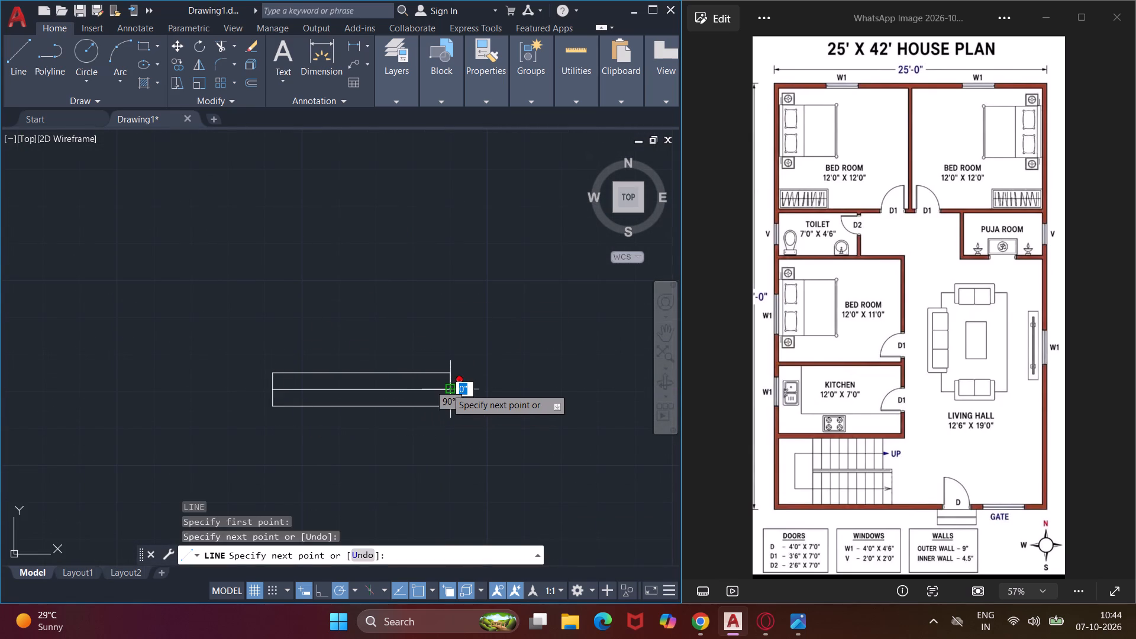
key(Escape)
key(space)
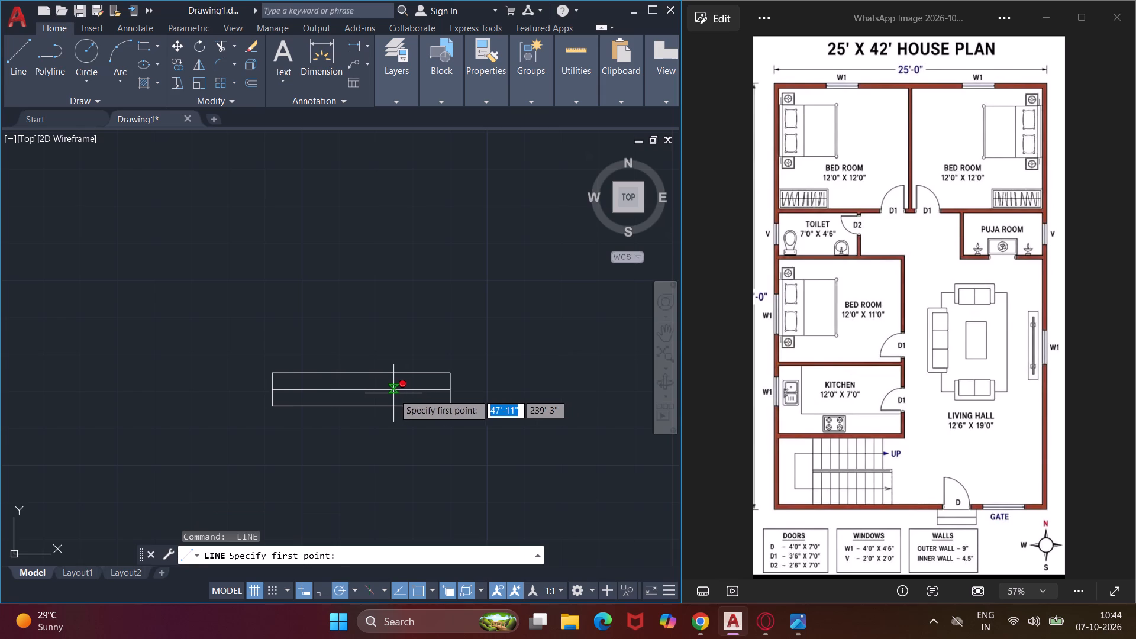
key(Escape)
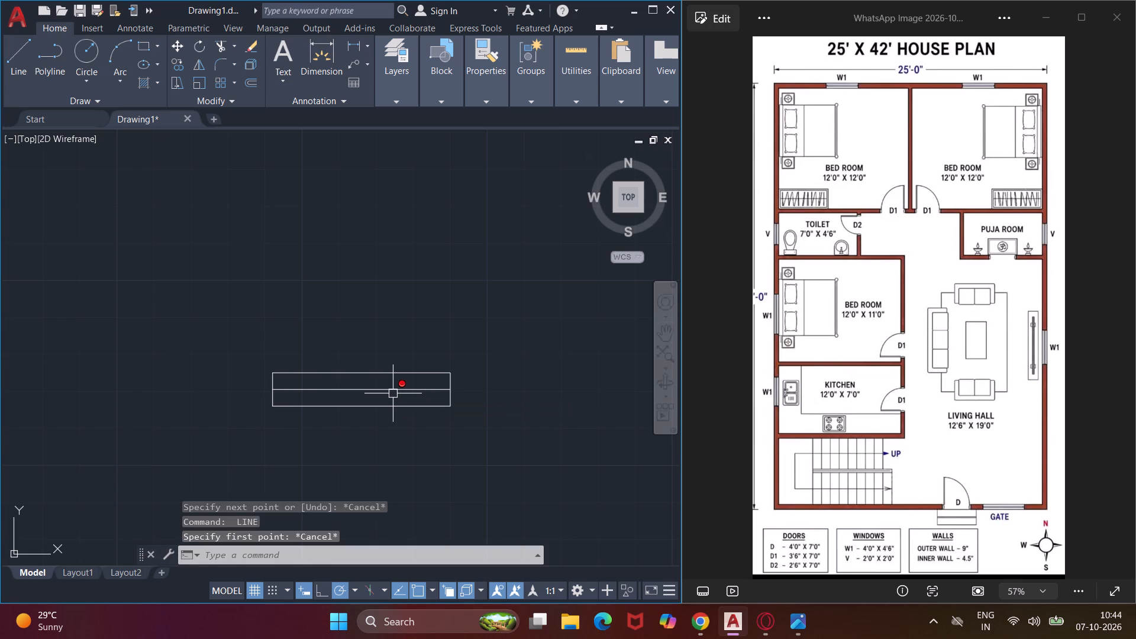
Offset the window rectangle's centre line 1" to both sides, above and below.
text(o)
key(space)
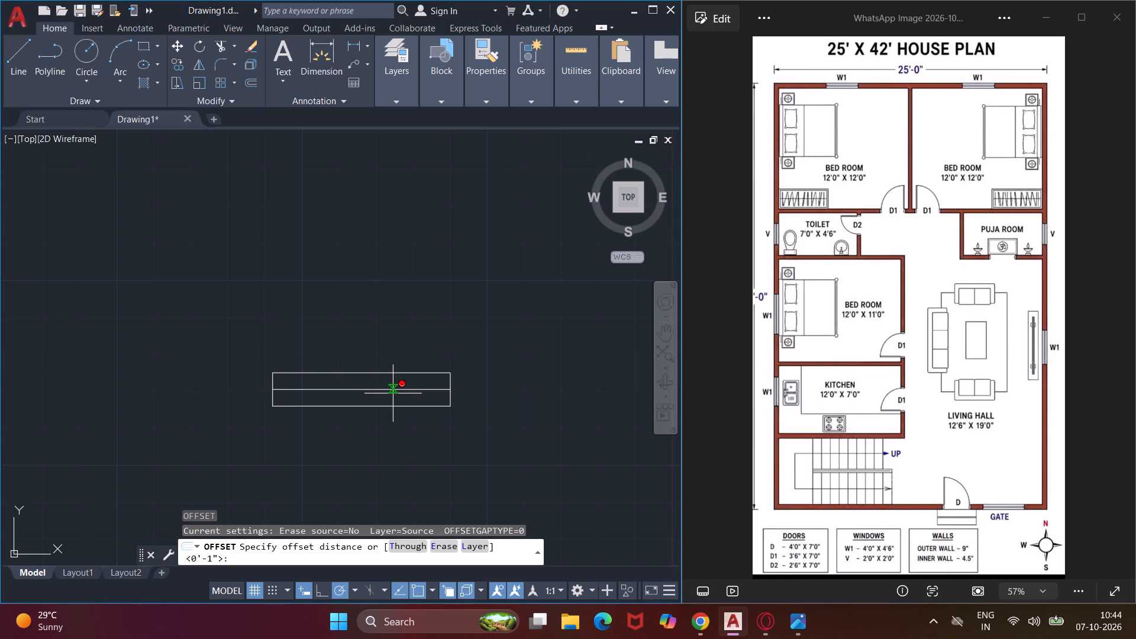
key(2)
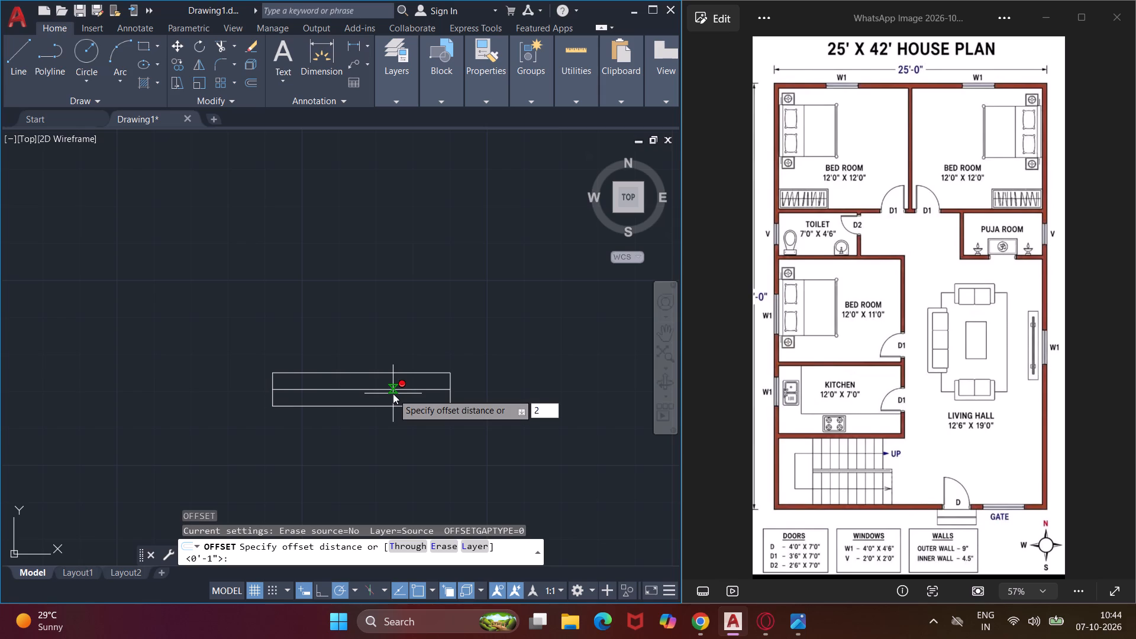
key(BackSpace)
text(1")
key(Return)
scroll(393, 393, up, 3)
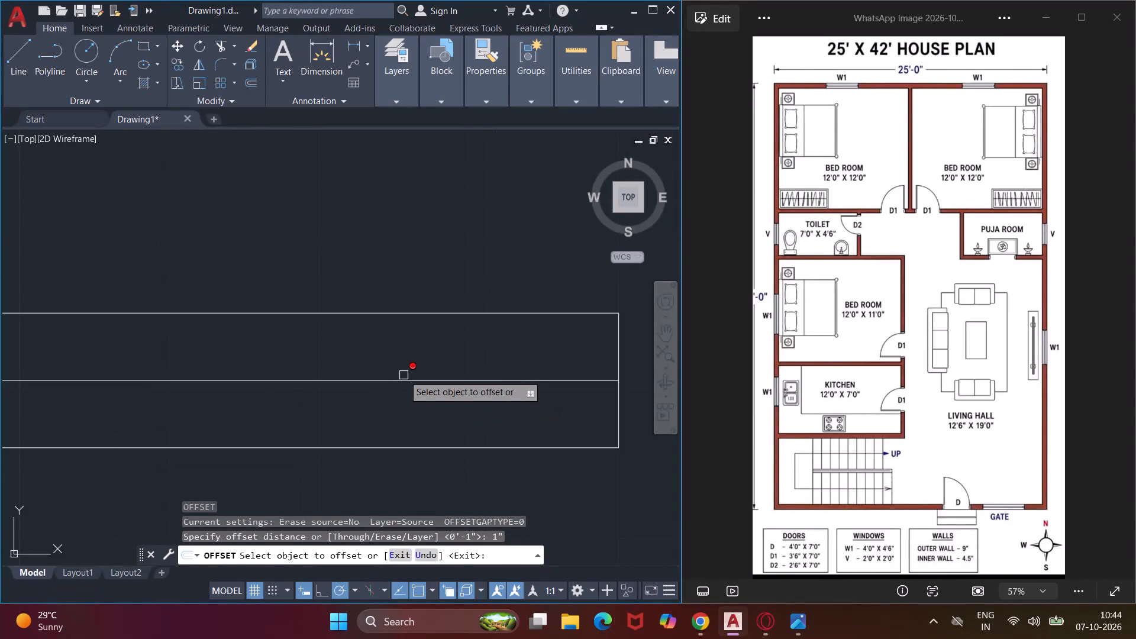
click(406, 378)
click(415, 356)
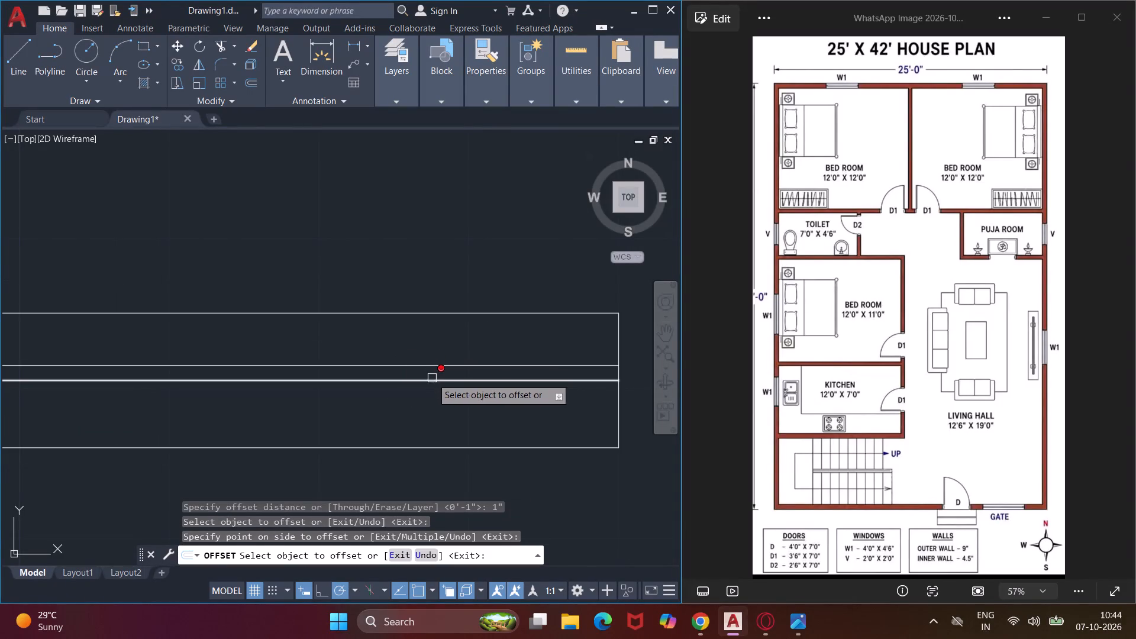
click(434, 381)
click(435, 404)
key(Escape)
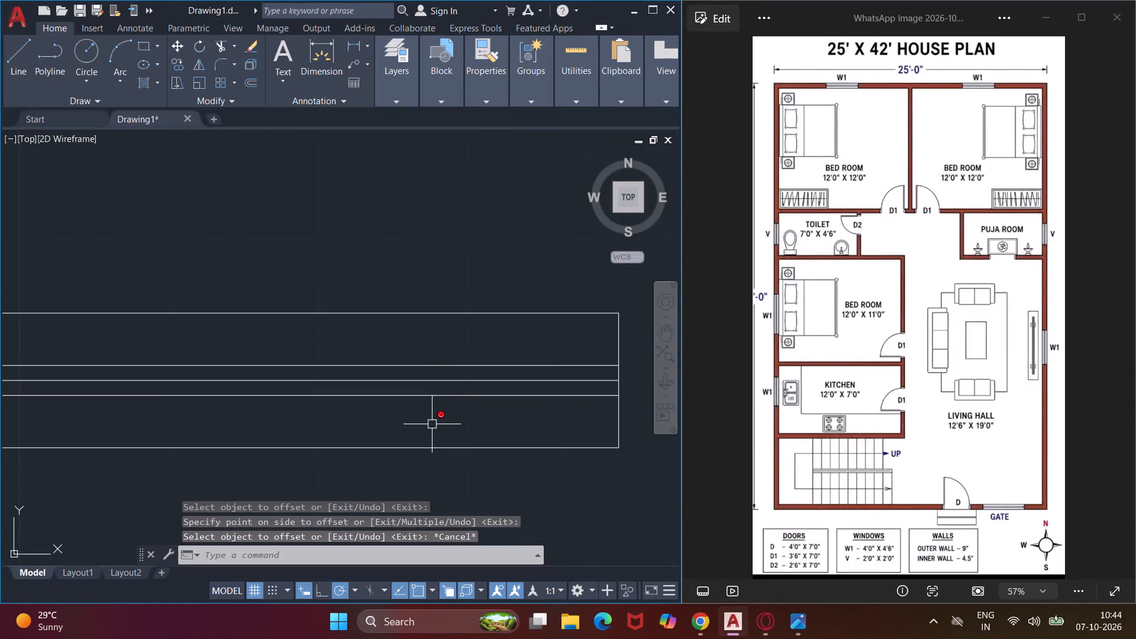
Delete the original centre line of the window rectangle.
click(432, 380)
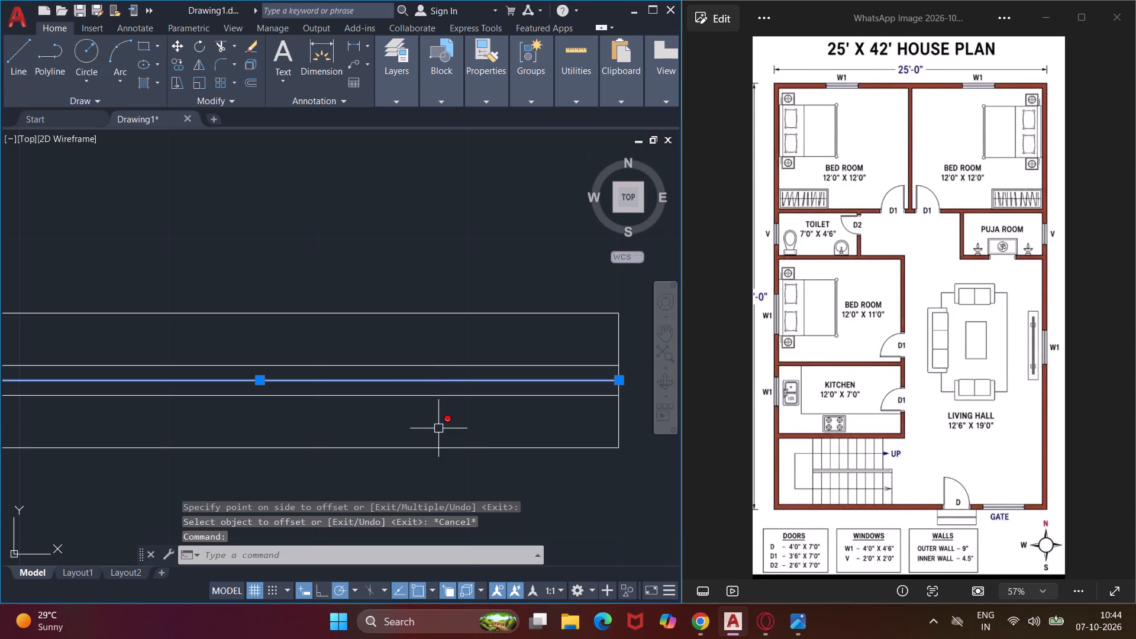
key(Delete)
Polar array the whole window symbol as 4 items around a centre point just beyond its right end.
scroll(438, 430, down, 2)
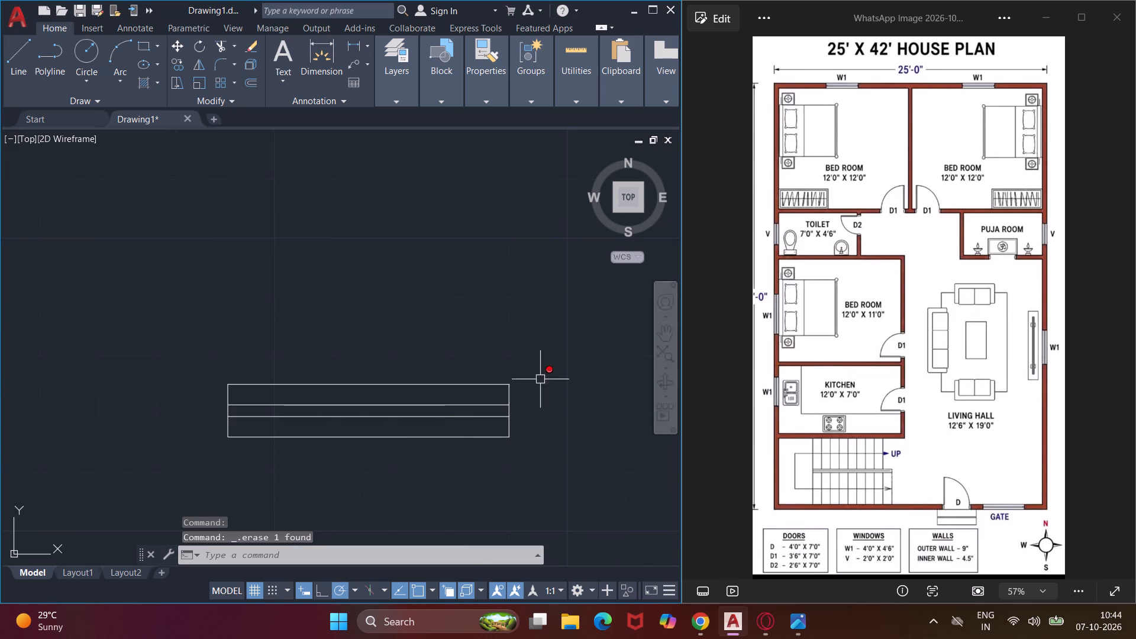
click(556, 361)
click(216, 485)
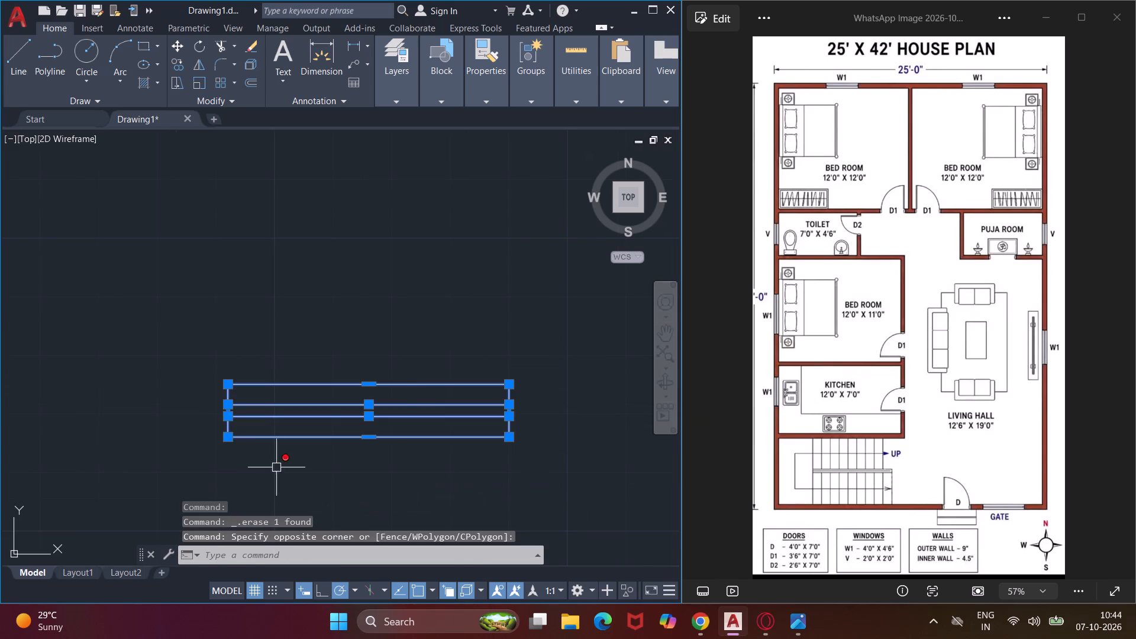
middle_drag(500, 279, 376, 246)
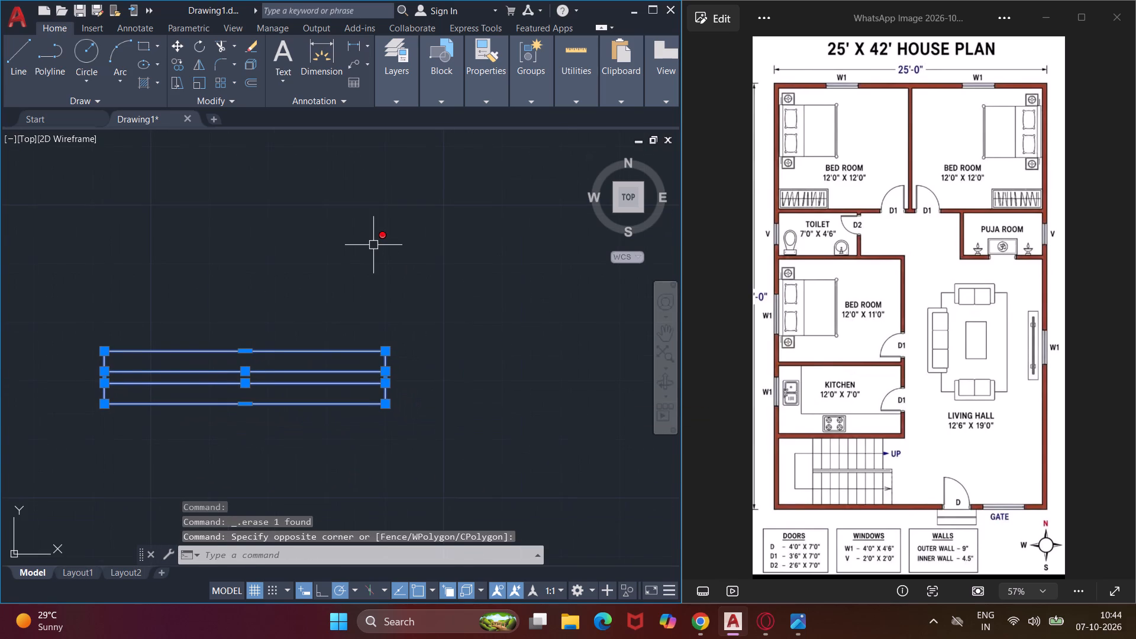
text(ar)
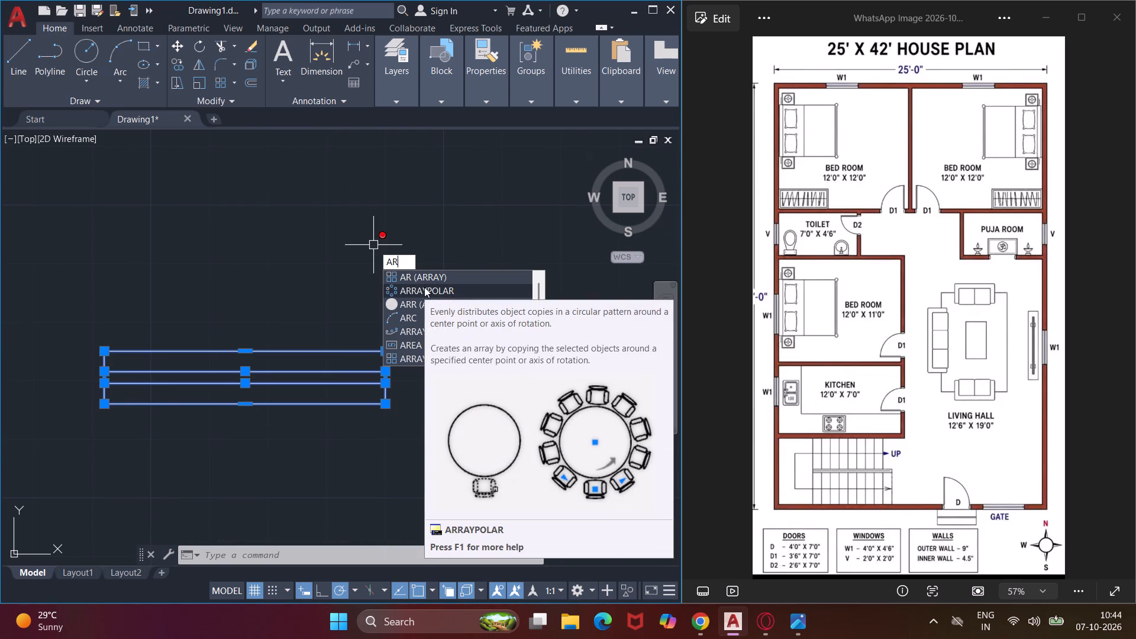
click(424, 287)
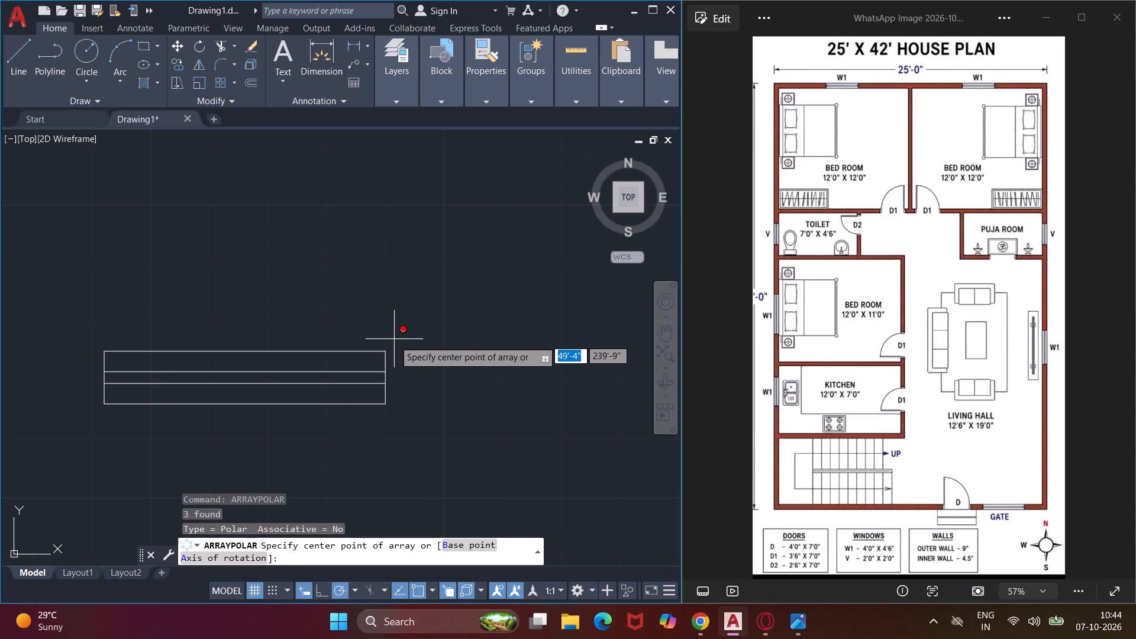
click(476, 387)
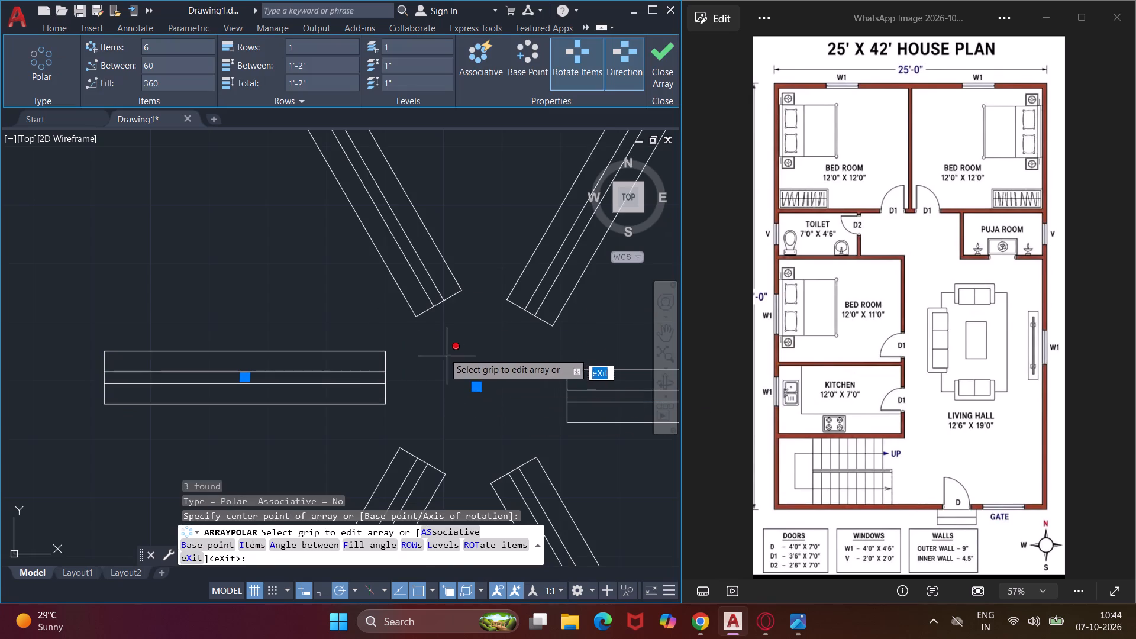
click(186, 50)
key(BackSpace)
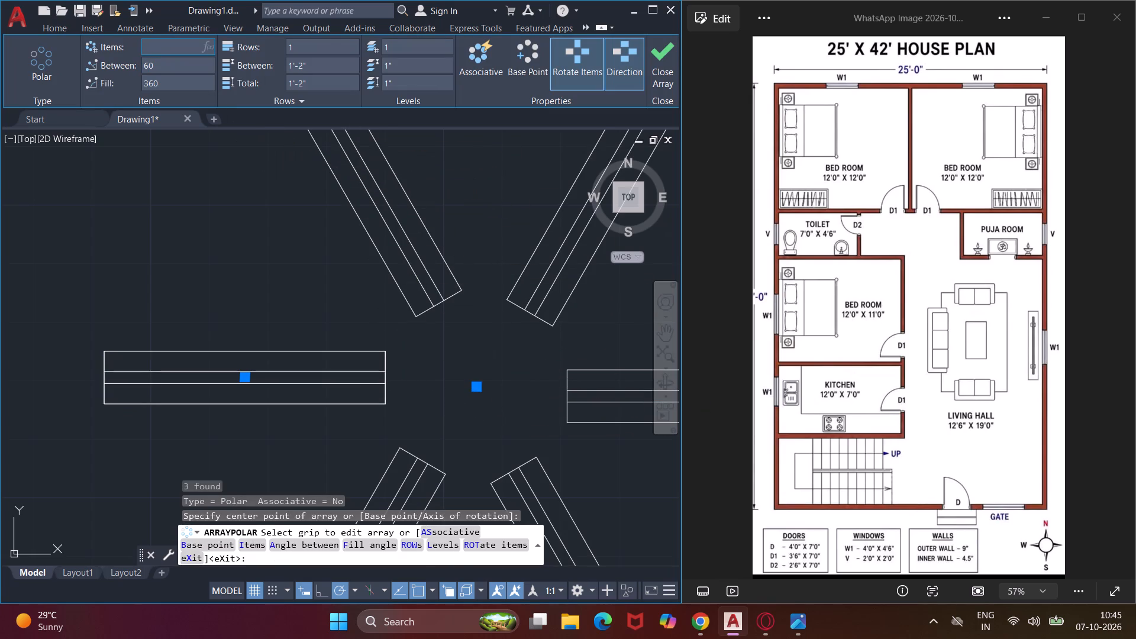
key(4)
key(Return)
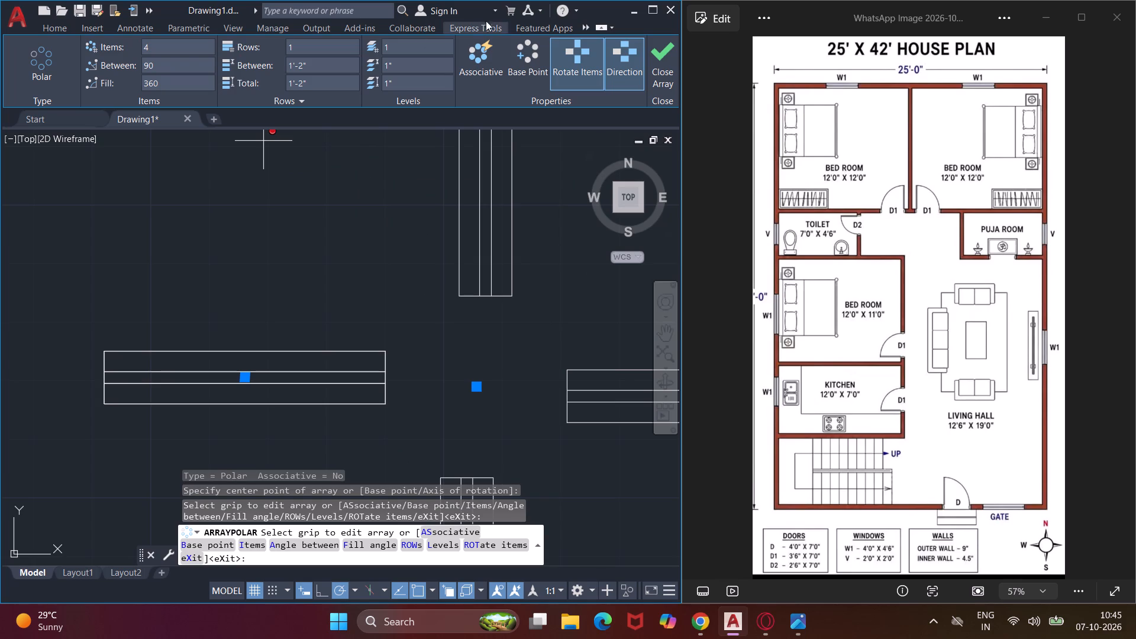
click(653, 57)
Copy the left horizontal window symbol from its lower-left corner into the top outer wall above the upper-left bedroom.
scroll(370, 248, down, 2)
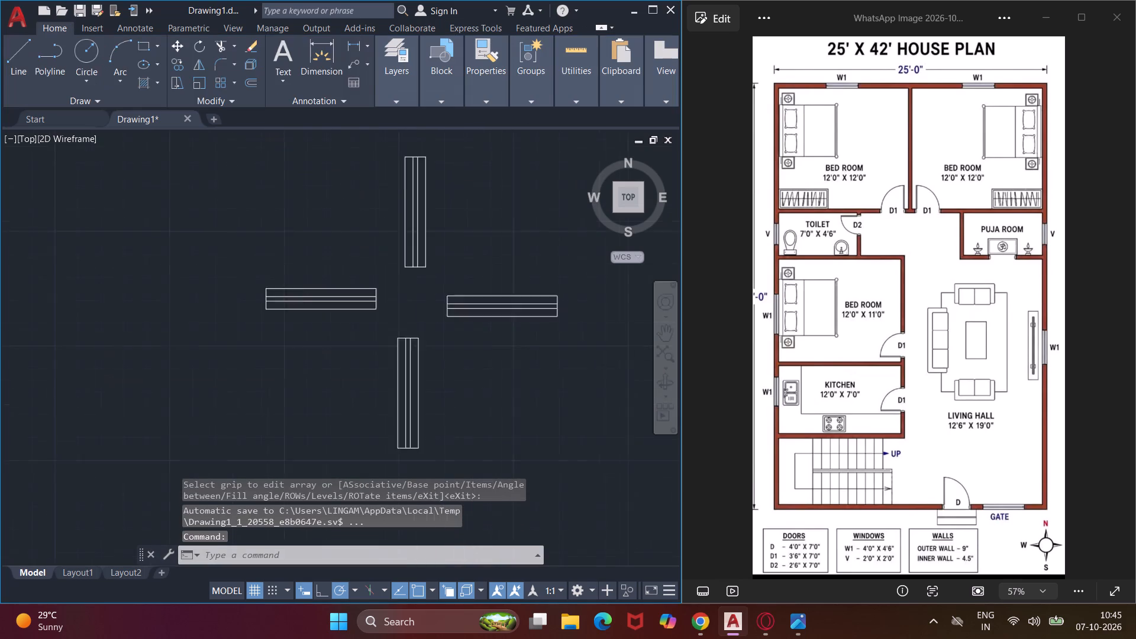
scroll(370, 248, down, 1)
middle_drag(376, 255, 262, 228)
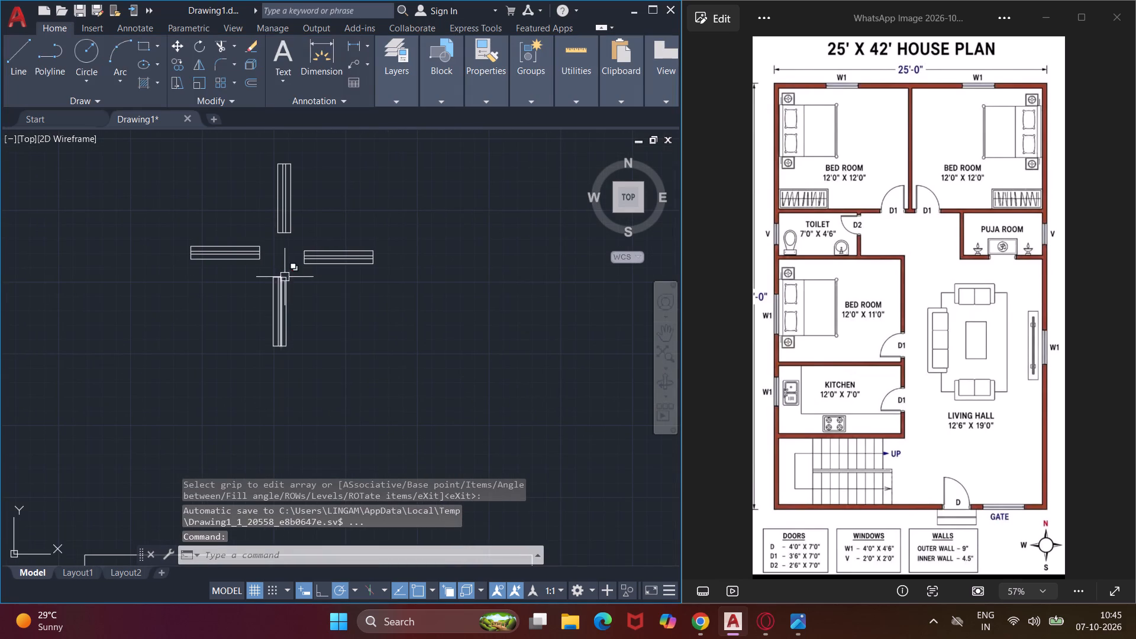
click(266, 238)
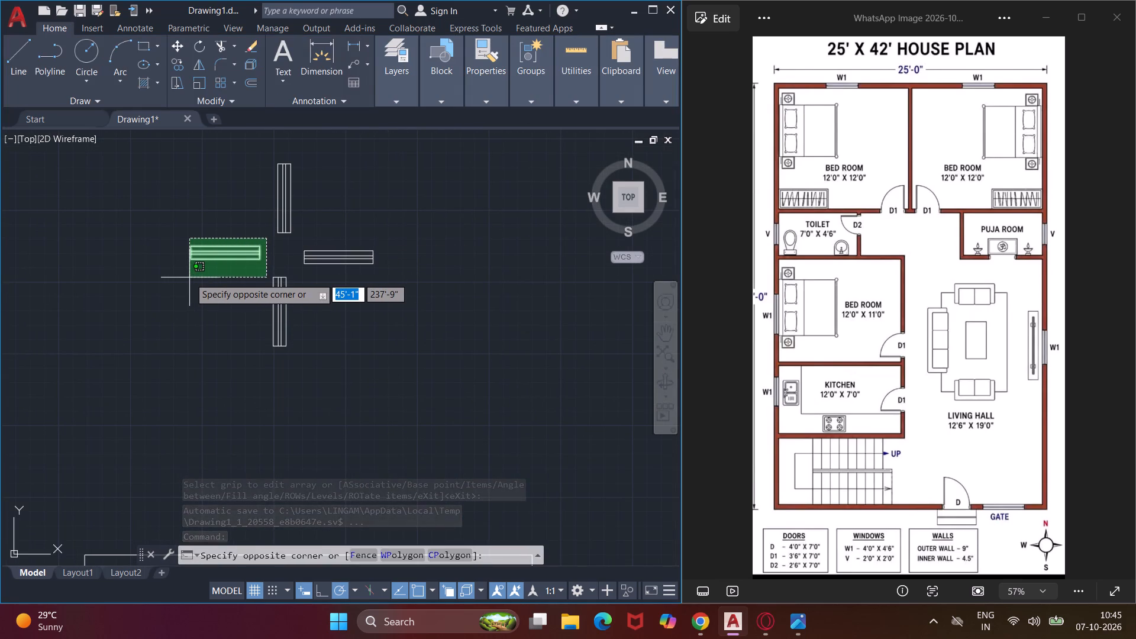
click(186, 277)
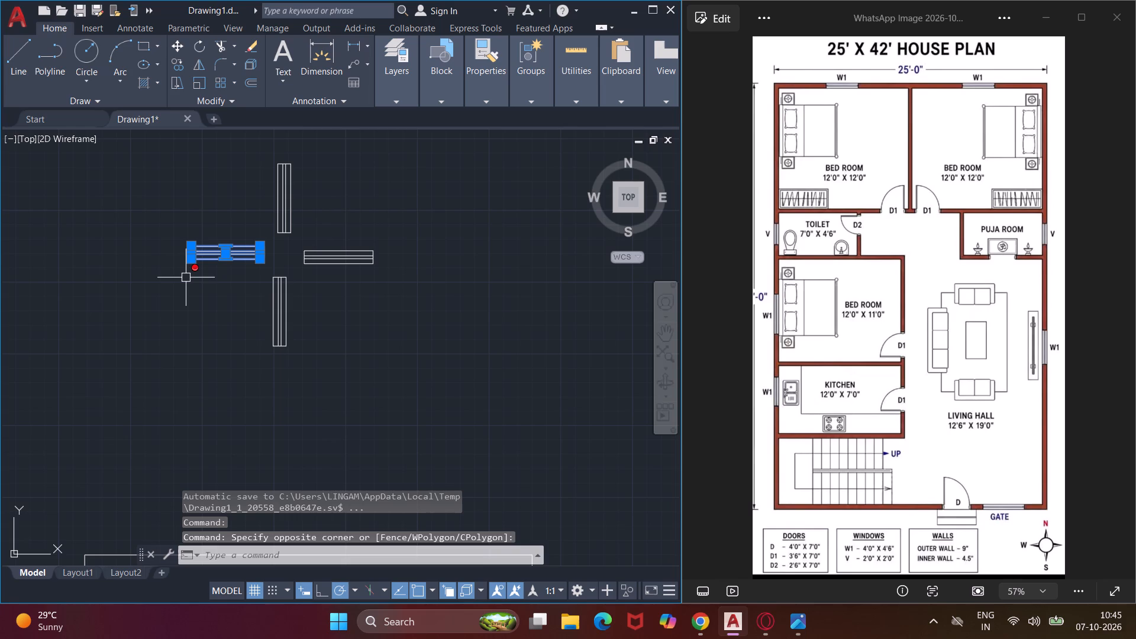
text(co)
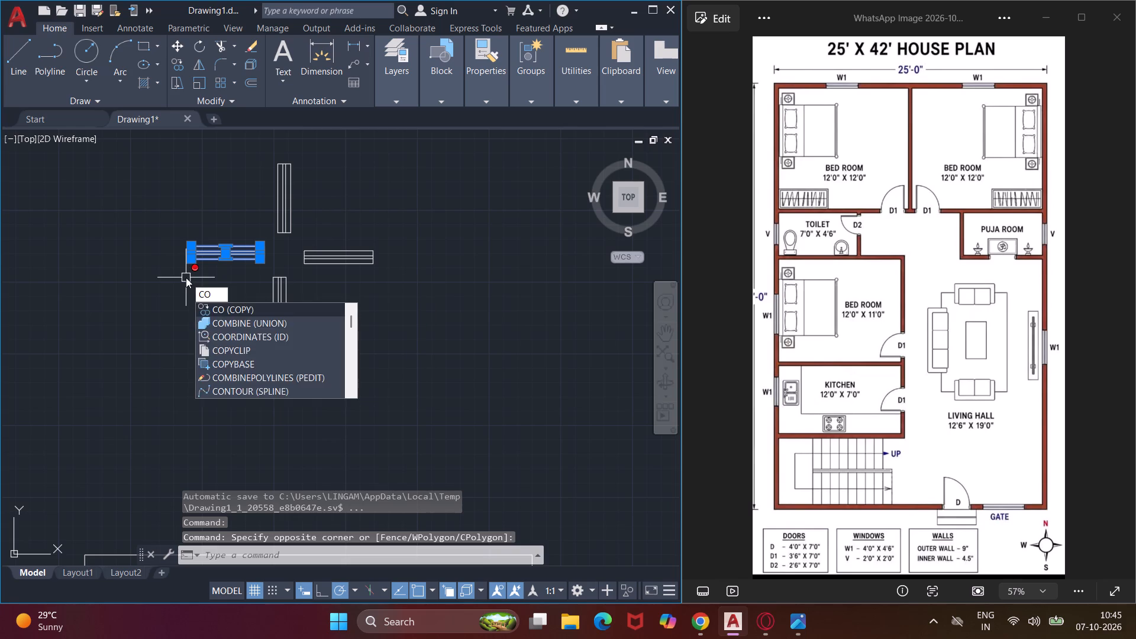
key(space)
scroll(186, 272, up, 3)
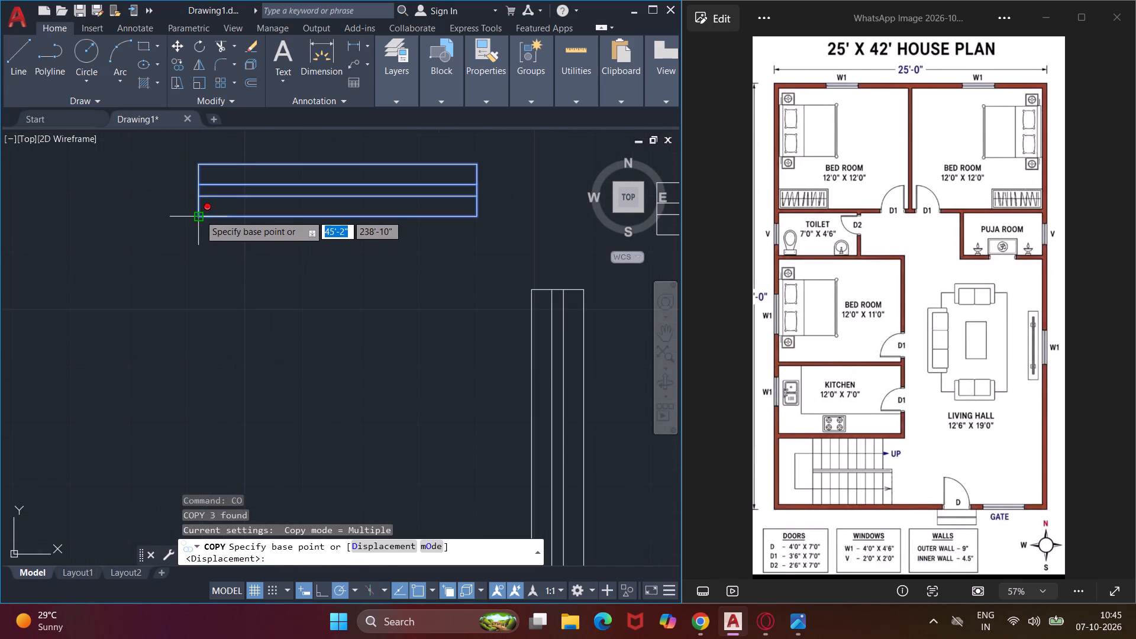
click(199, 215)
scroll(199, 215, down, 5)
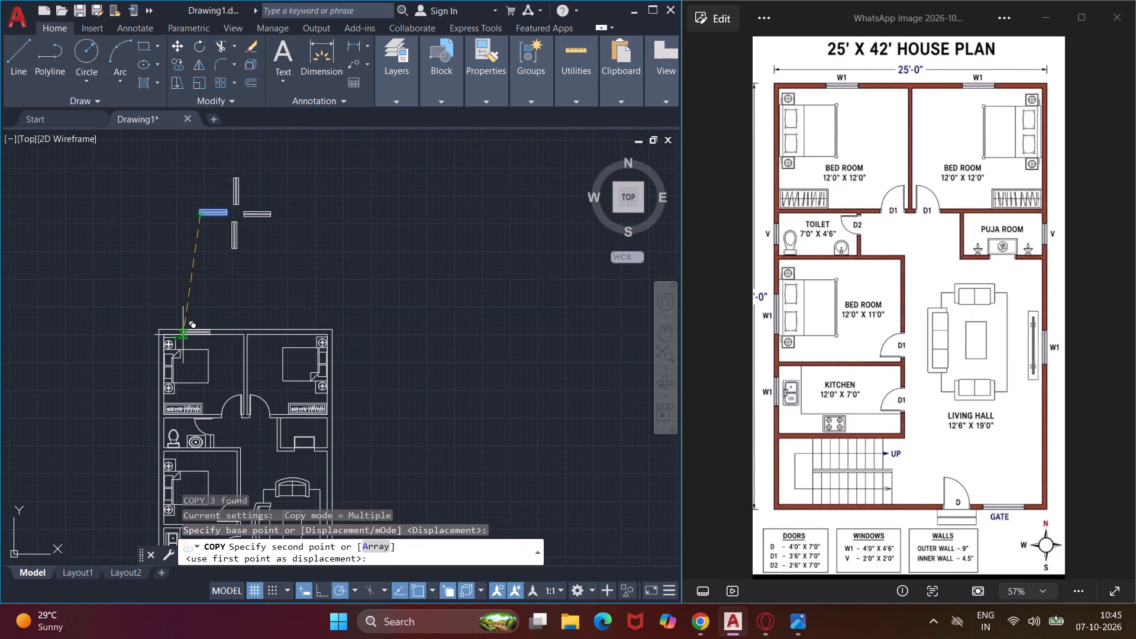
scroll(183, 335, up, 3)
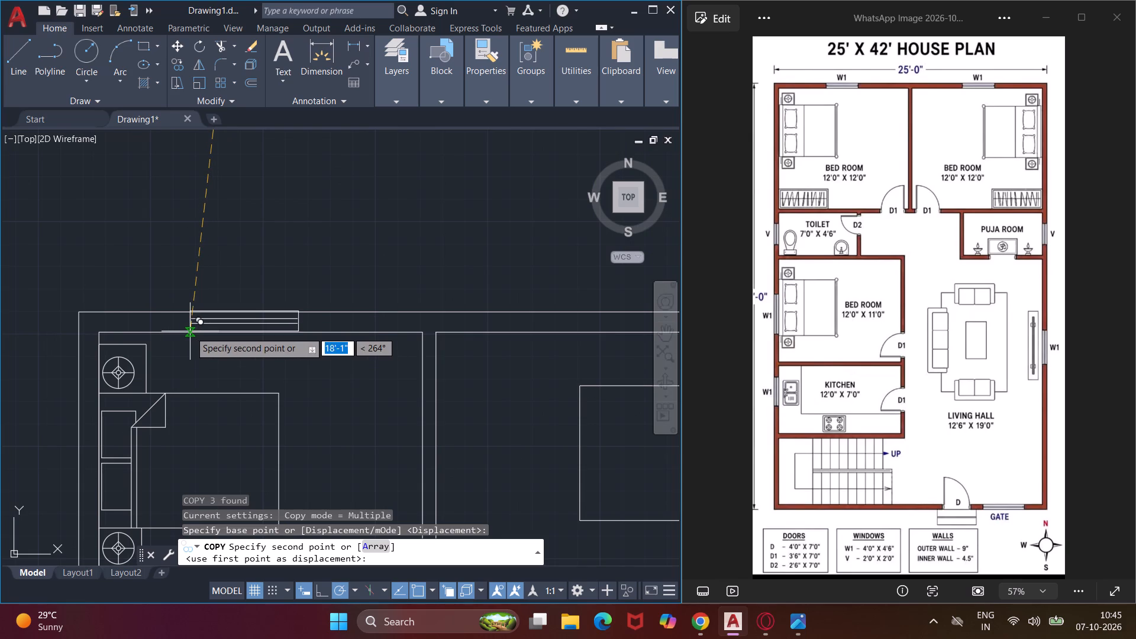
scroll(190, 331, up, 2)
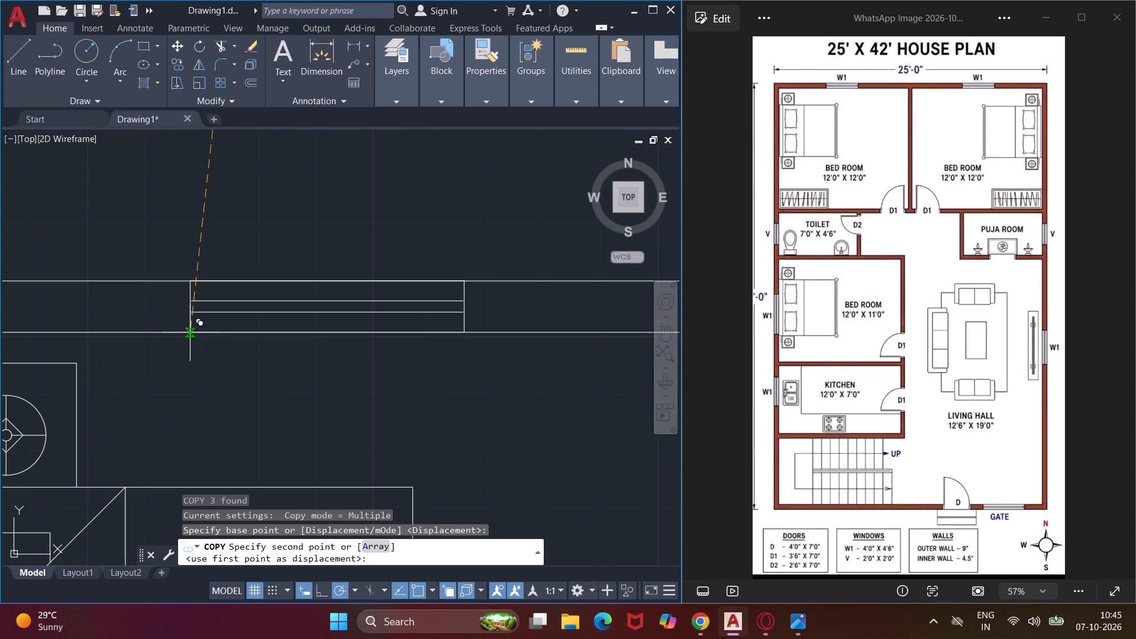
click(190, 333)
Place another copy of the horizontal window symbol in the top outer wall above the upper-right bedroom.
scroll(178, 325, down, 3)
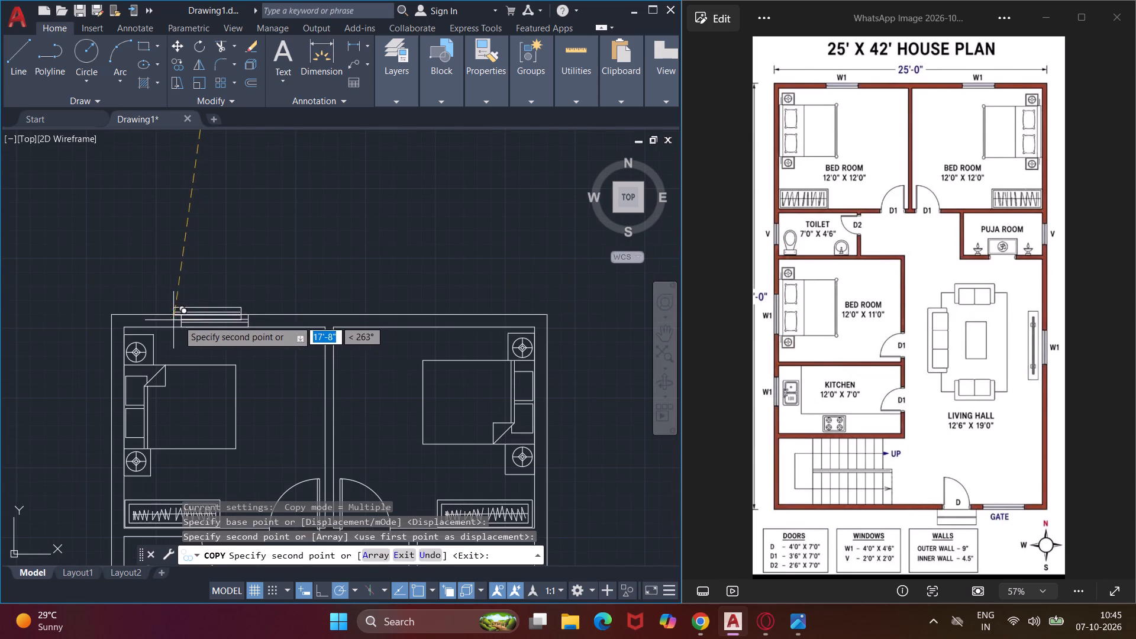
scroll(403, 329, up, 1)
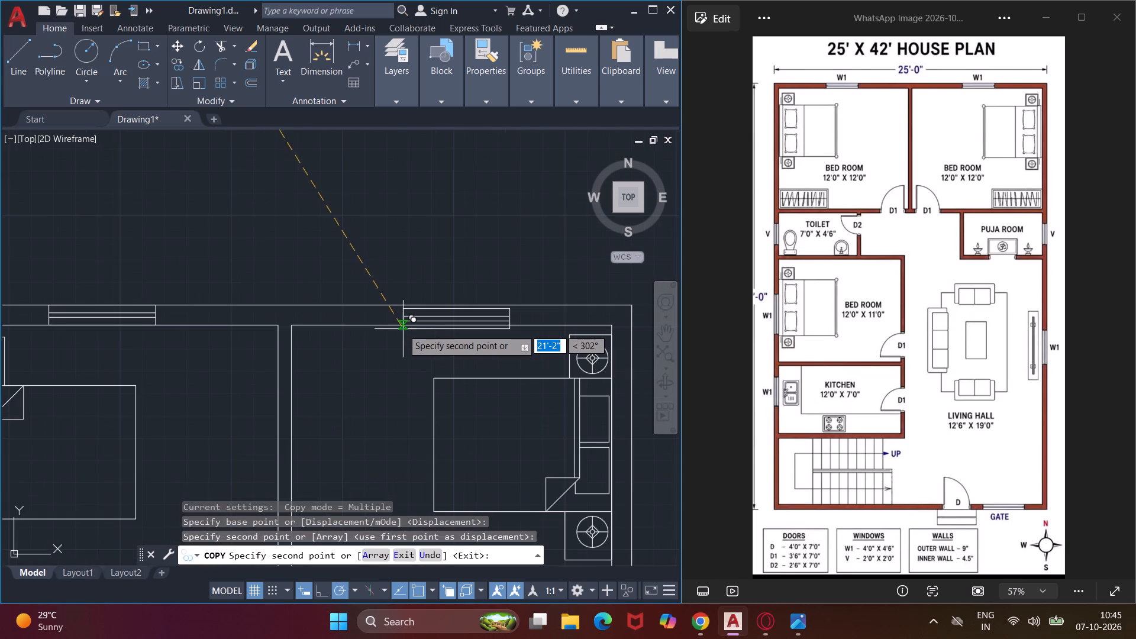
scroll(400, 328, up, 2)
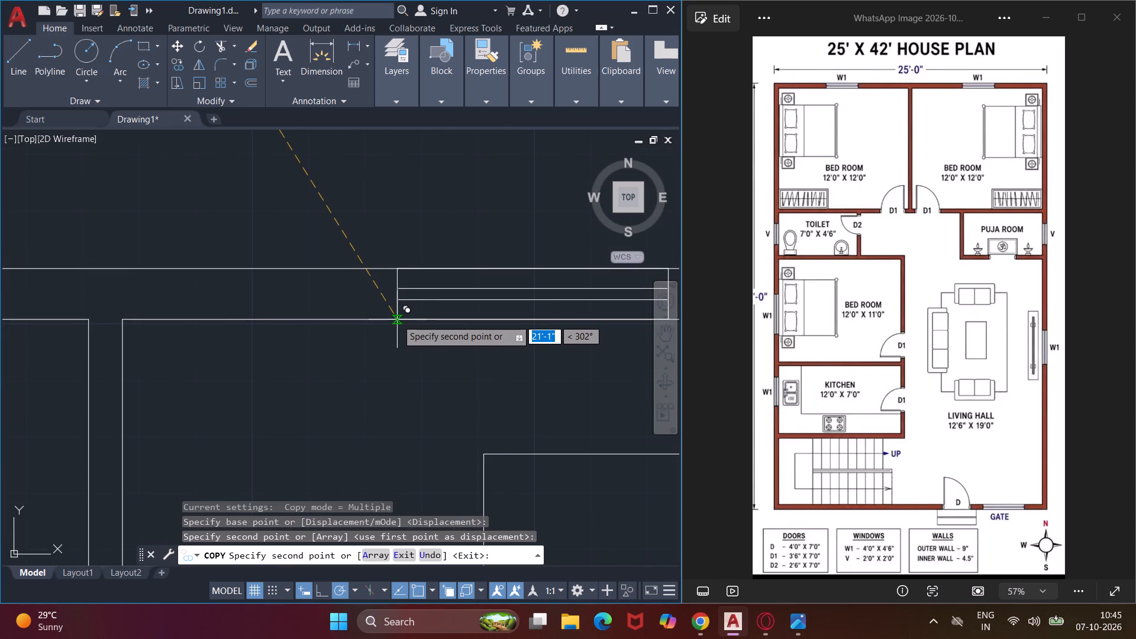
click(394, 318)
Place a copy of the horizontal window symbol in the bottom outer wall at the gate, east of the entrance door, and finish copying.
scroll(353, 312, down, 4)
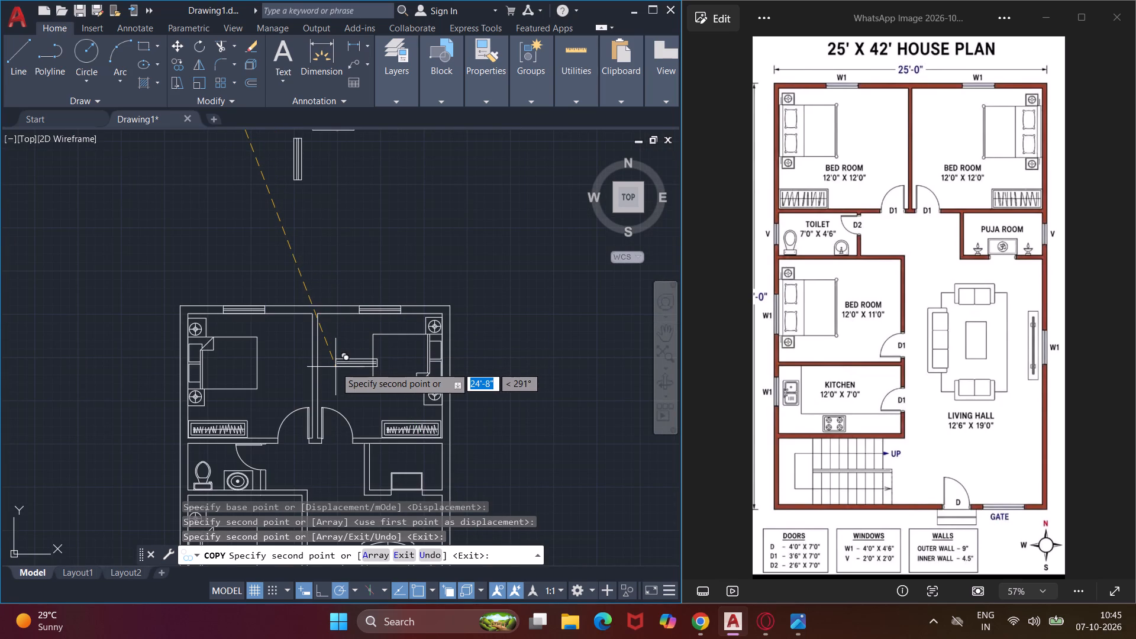
middle_drag(335, 367, 289, 193)
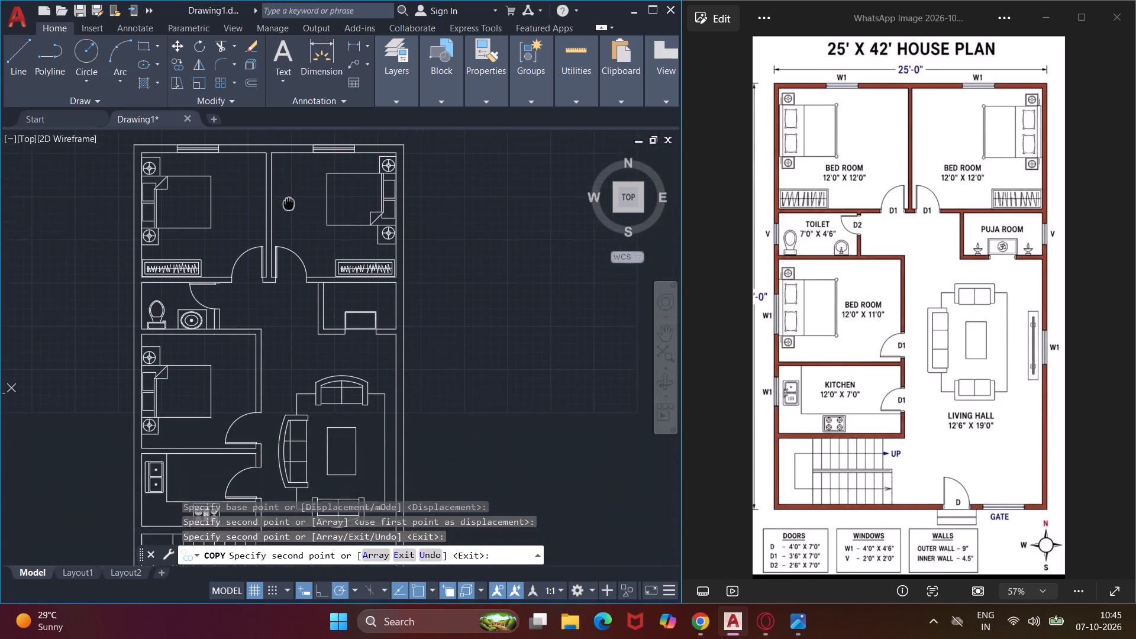
middle_drag(289, 193, 306, 99)
scroll(354, 340, down, 2)
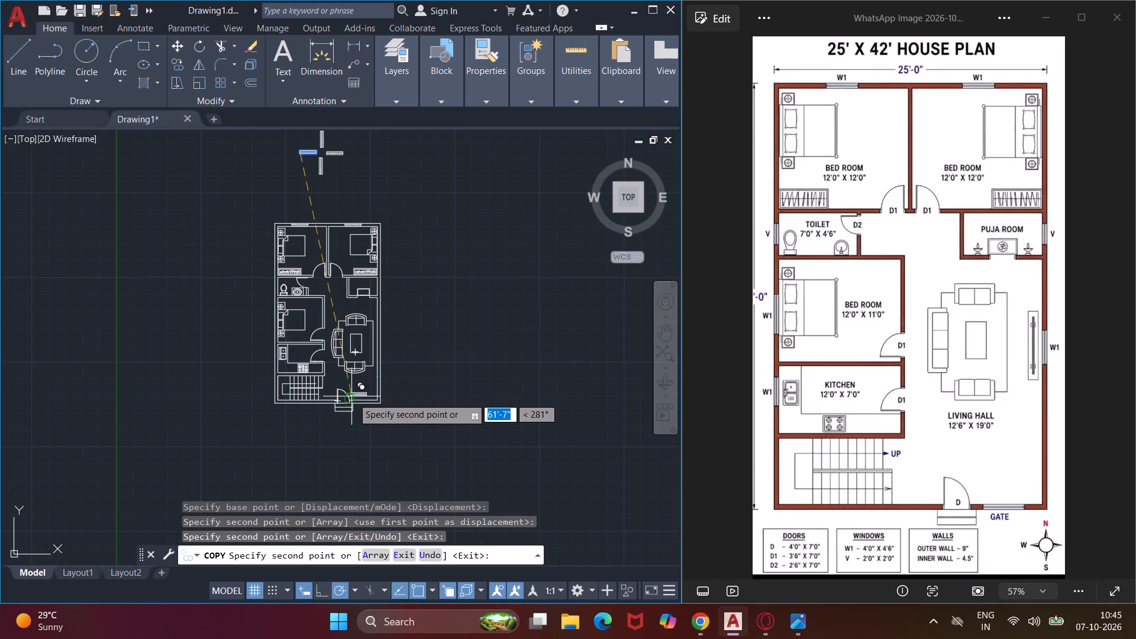
scroll(359, 407, up, 5)
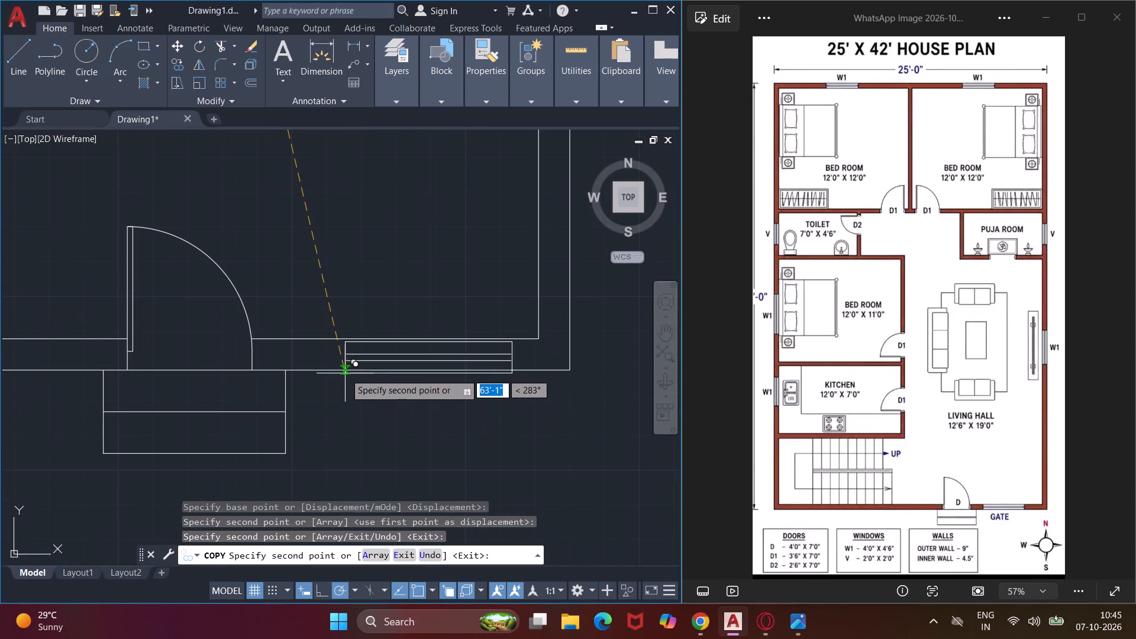
click(339, 370)
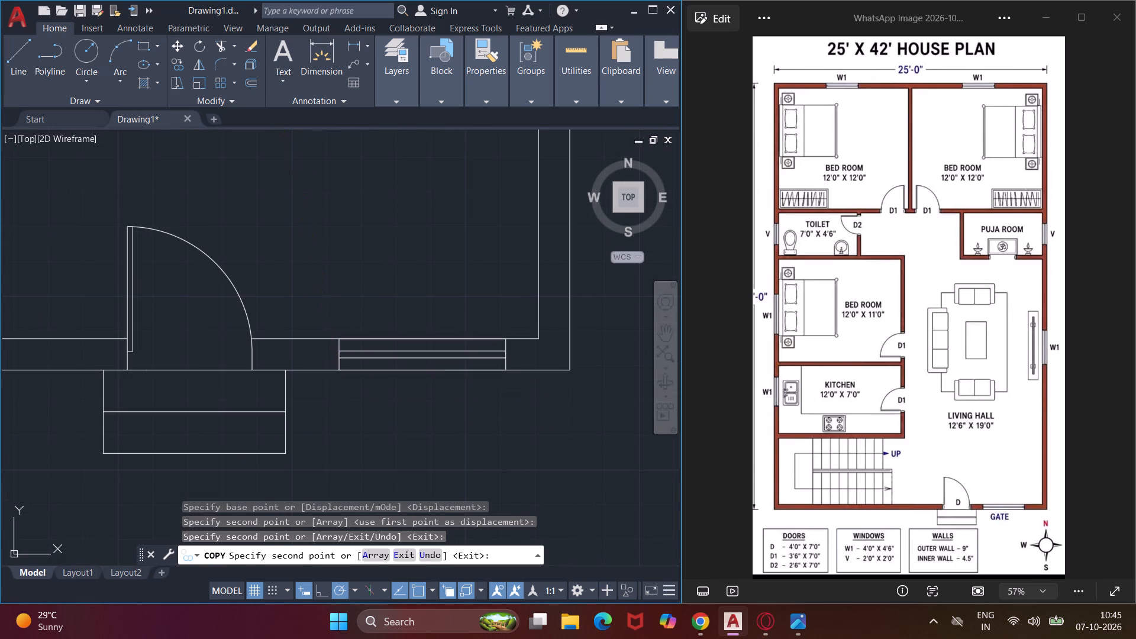
key(Escape)
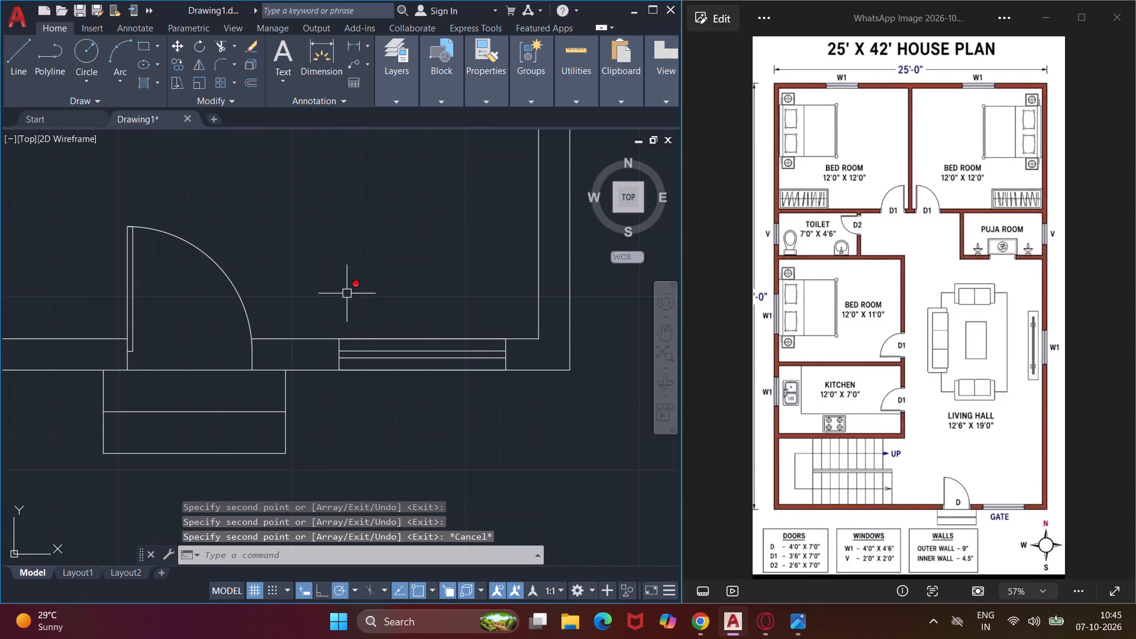
Copy the lower vertical window symbol from its upper-left corner into the left outer wall beside the middle bedroom's bed.
scroll(347, 293, down, 3)
middle_drag(354, 265, 456, 422)
scroll(437, 408, down, 3)
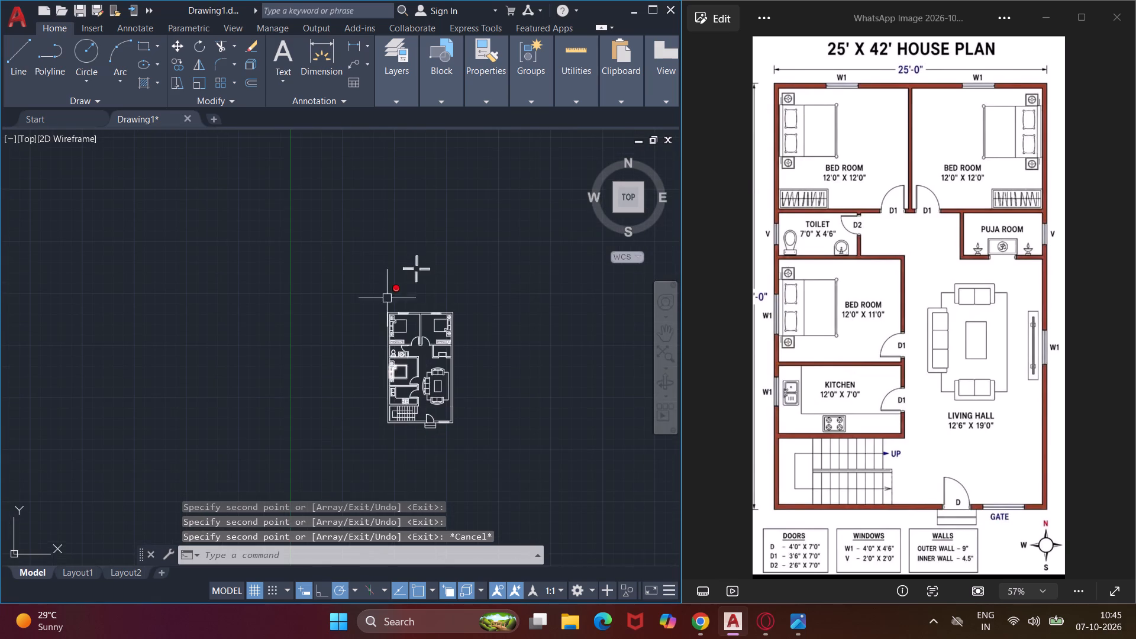
scroll(431, 274, up, 5)
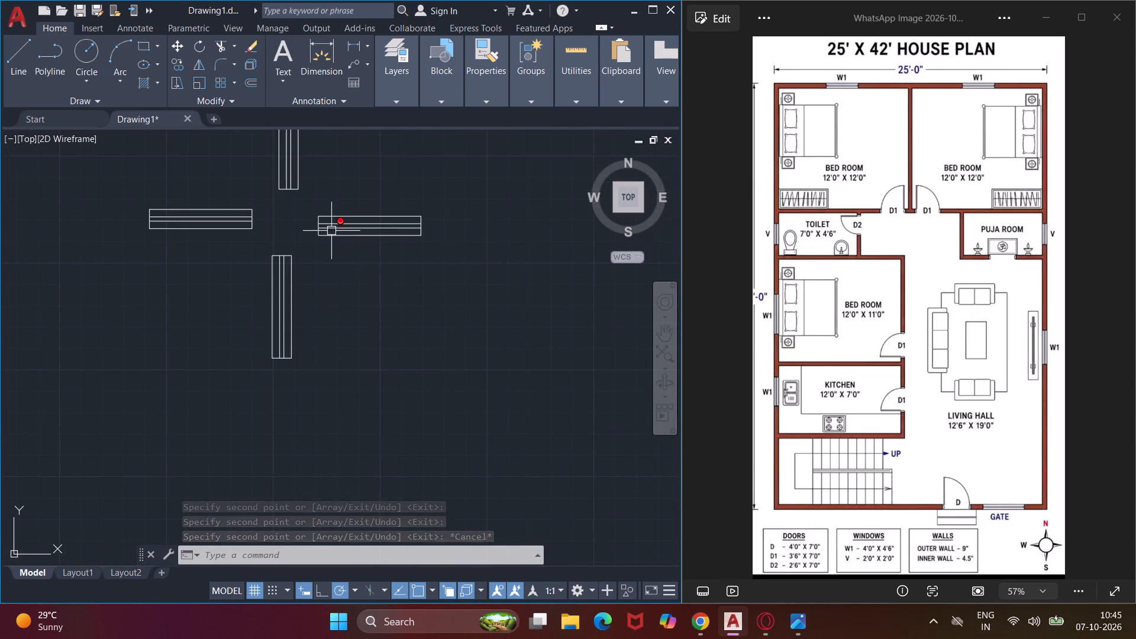
scroll(304, 240, up, 2)
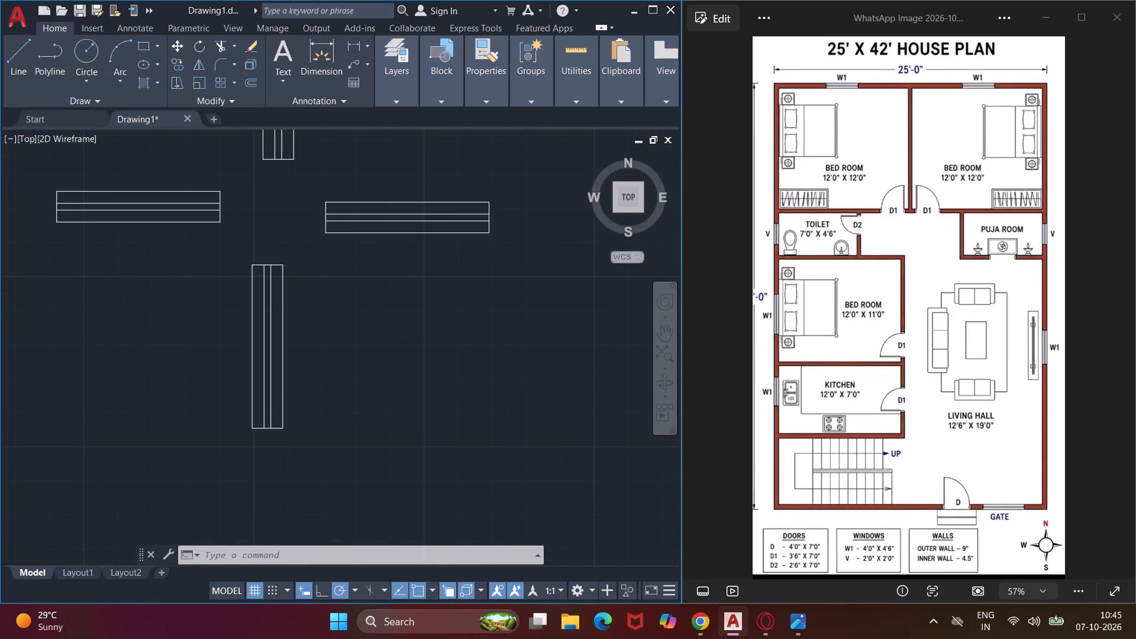
click(302, 238)
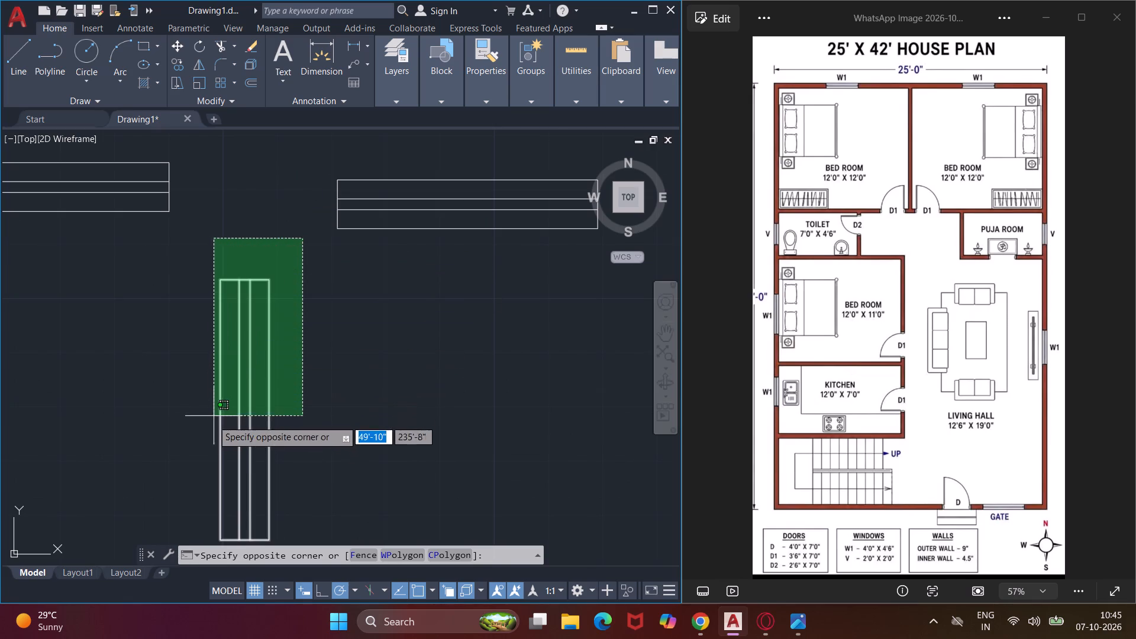
scroll(211, 425, down, 1)
click(206, 513)
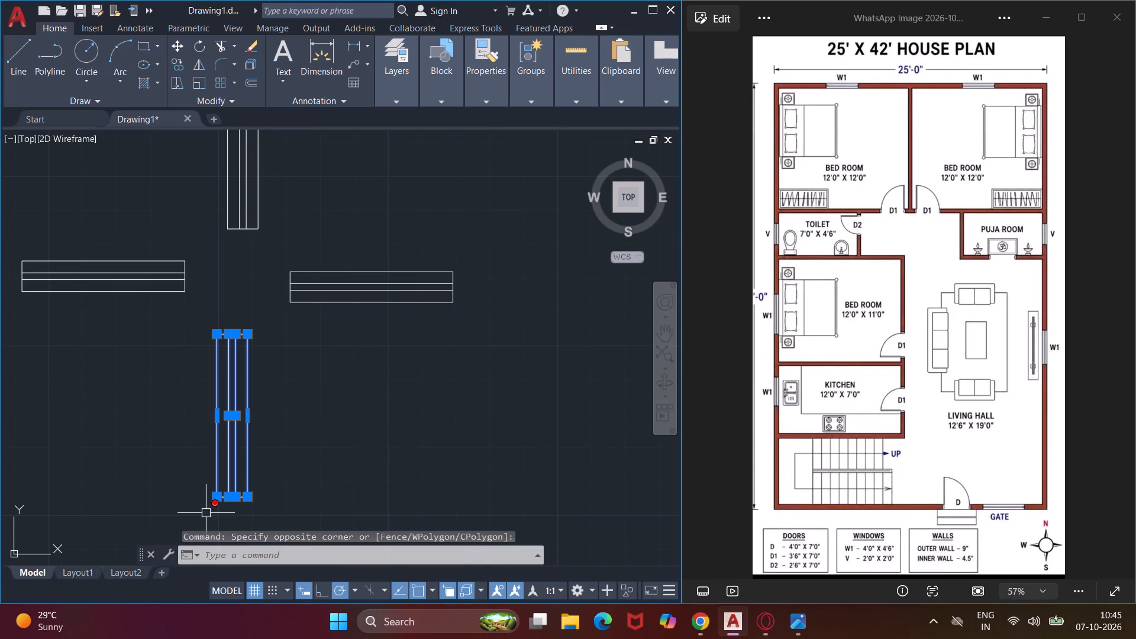
text(co)
key(space)
scroll(206, 514, up, 2)
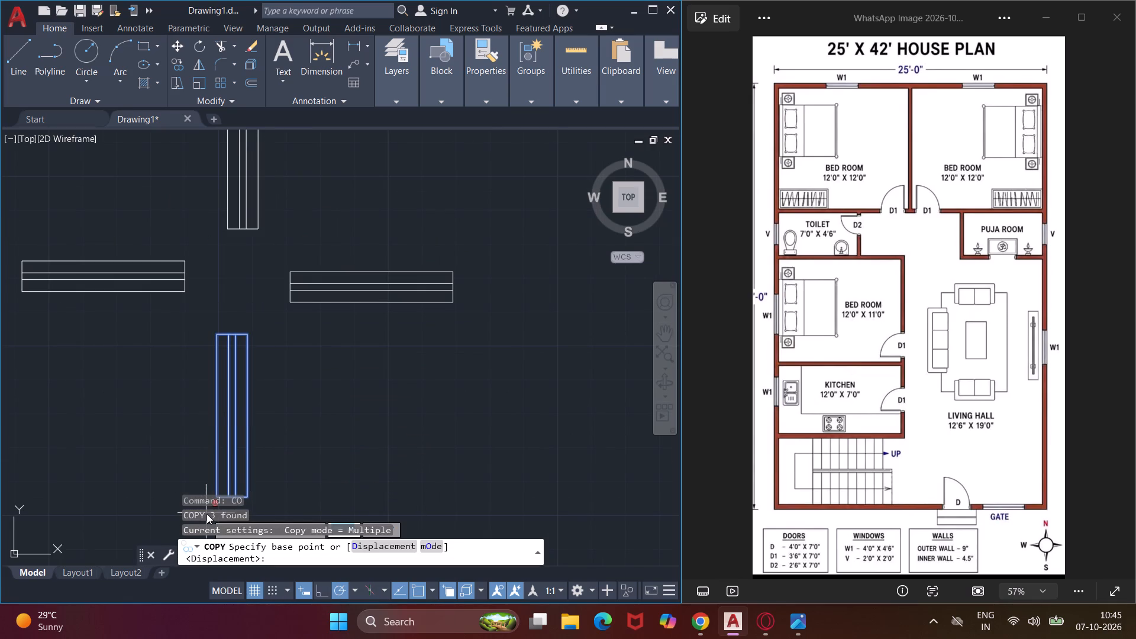
click(217, 330)
scroll(217, 330, down, 5)
middle_drag(217, 330, 263, 209)
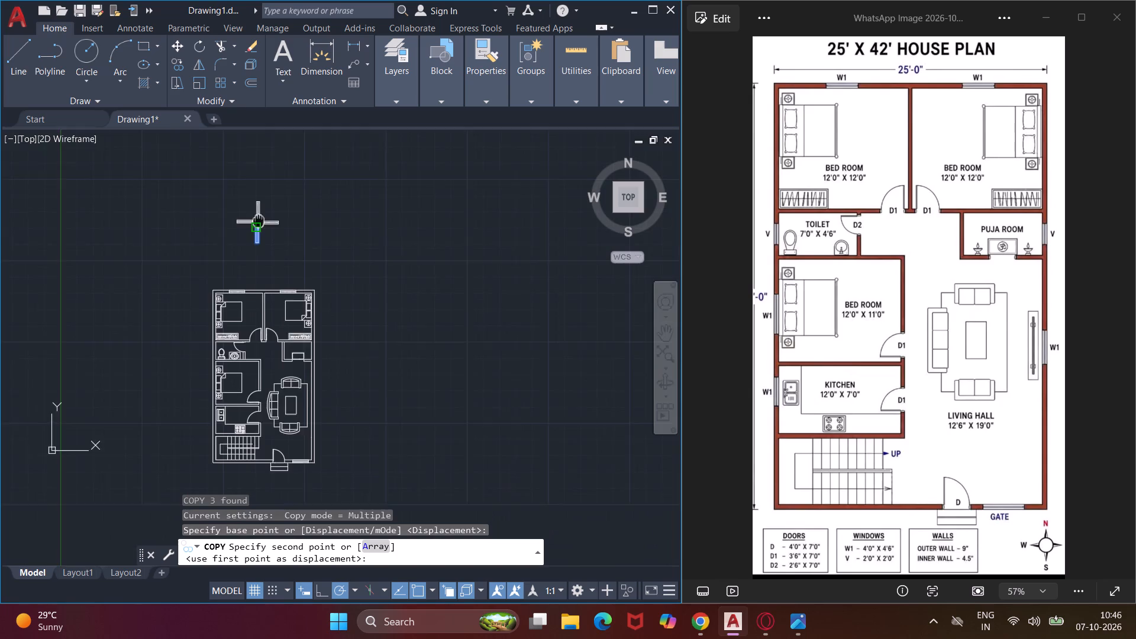
middle_drag(263, 209, 294, 156)
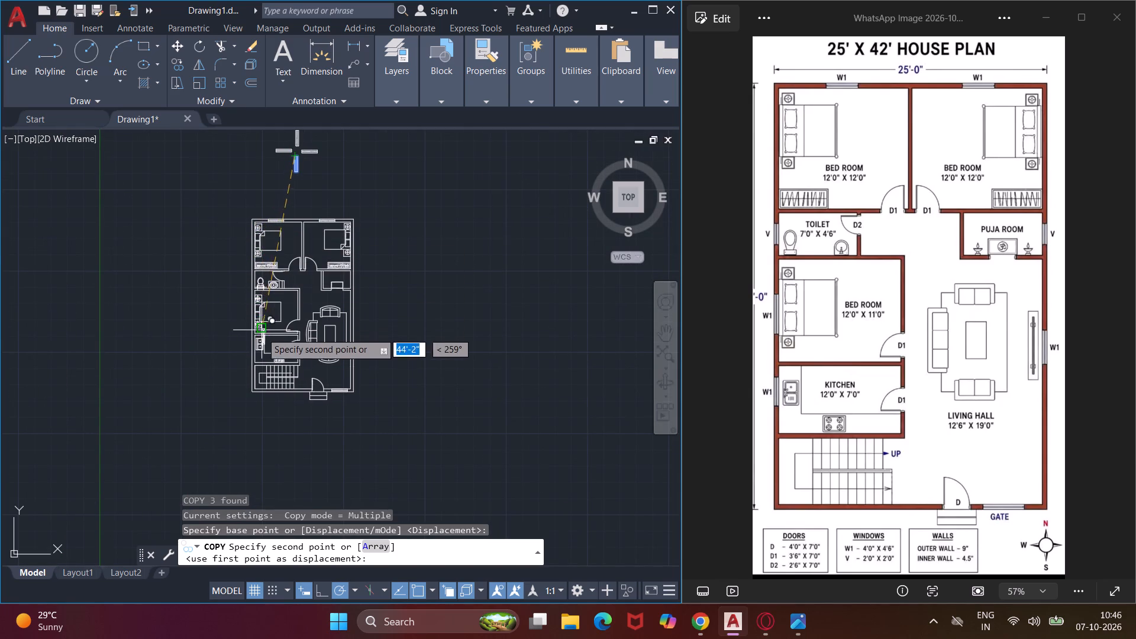
scroll(248, 315, up, 6)
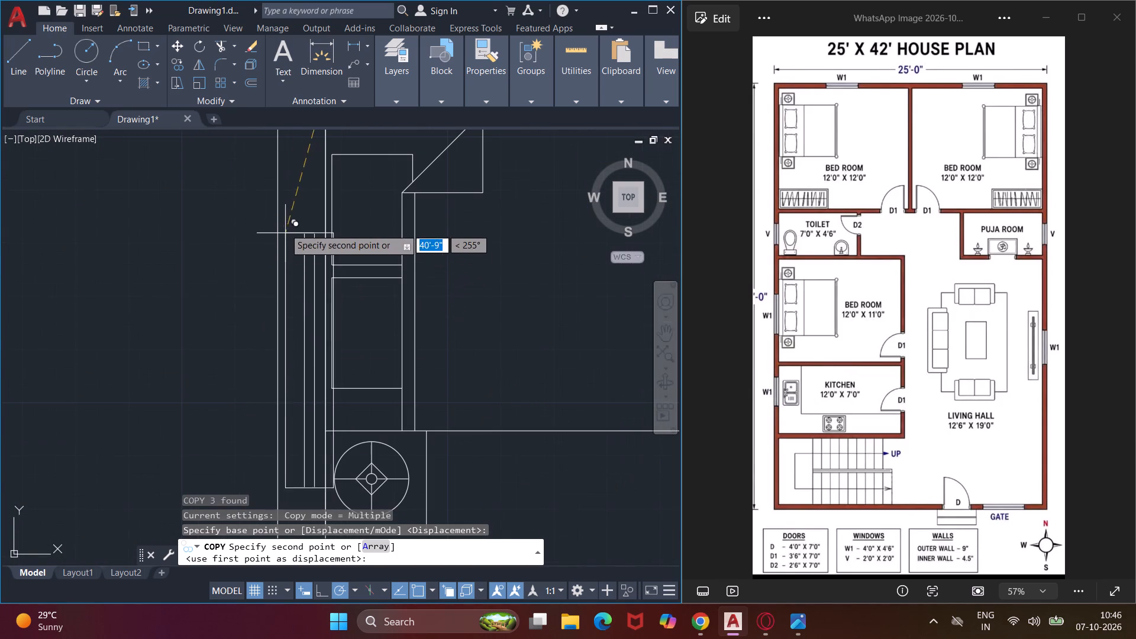
click(280, 169)
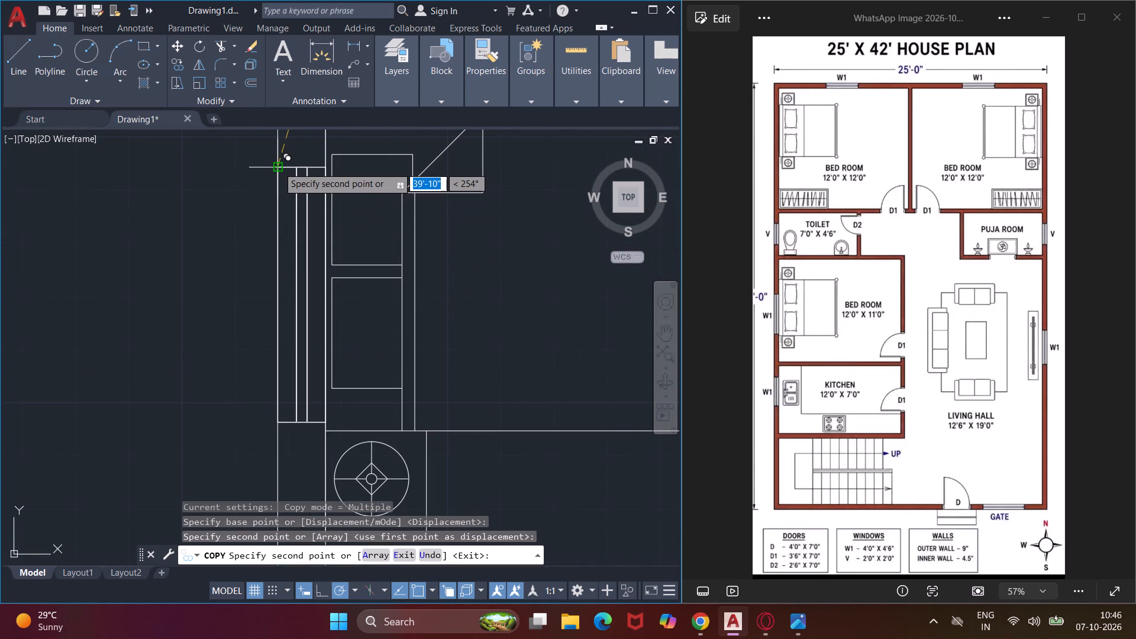
Place another copy of the vertical window symbol in the left outer wall of the kitchen.
scroll(278, 167, down, 3)
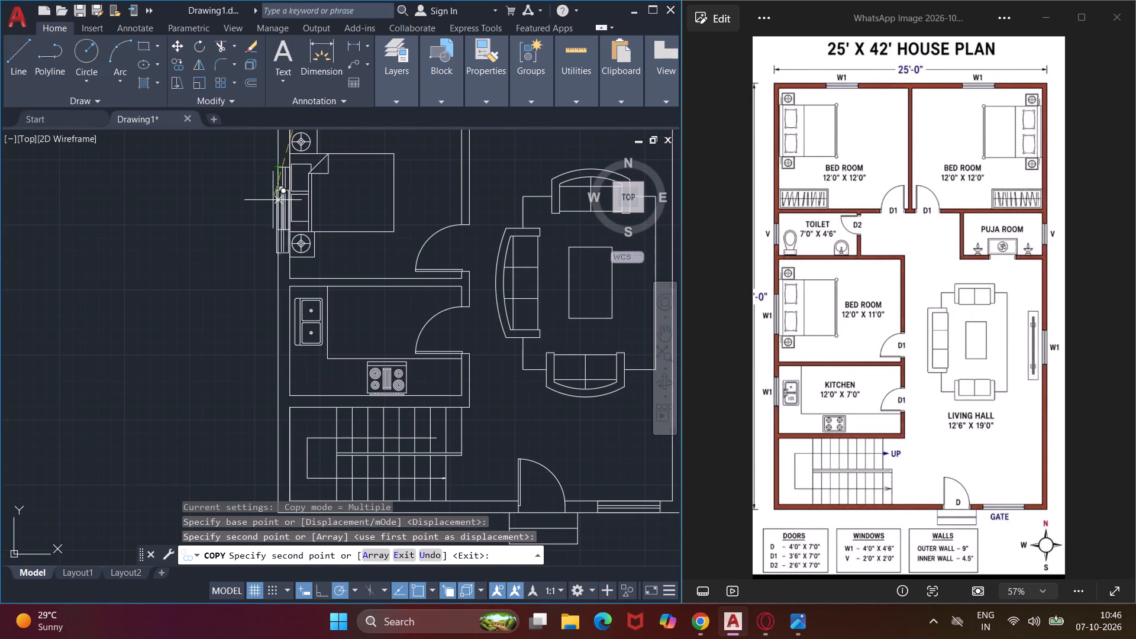
middle_drag(267, 292, 269, 230)
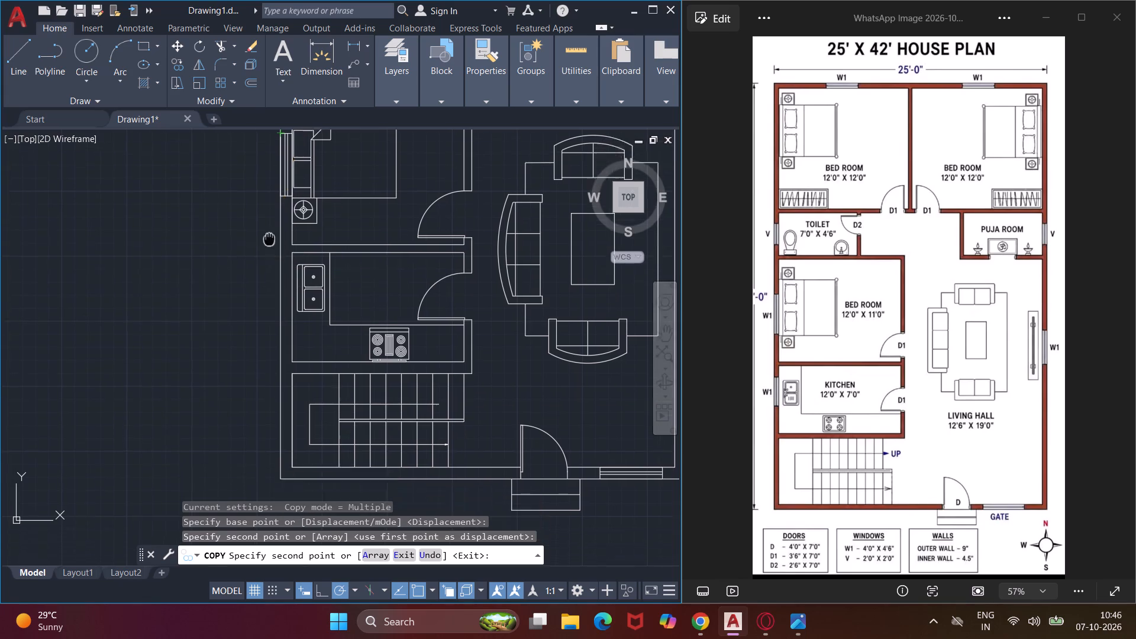
middle_drag(269, 230, 272, 150)
scroll(280, 176, up, 2)
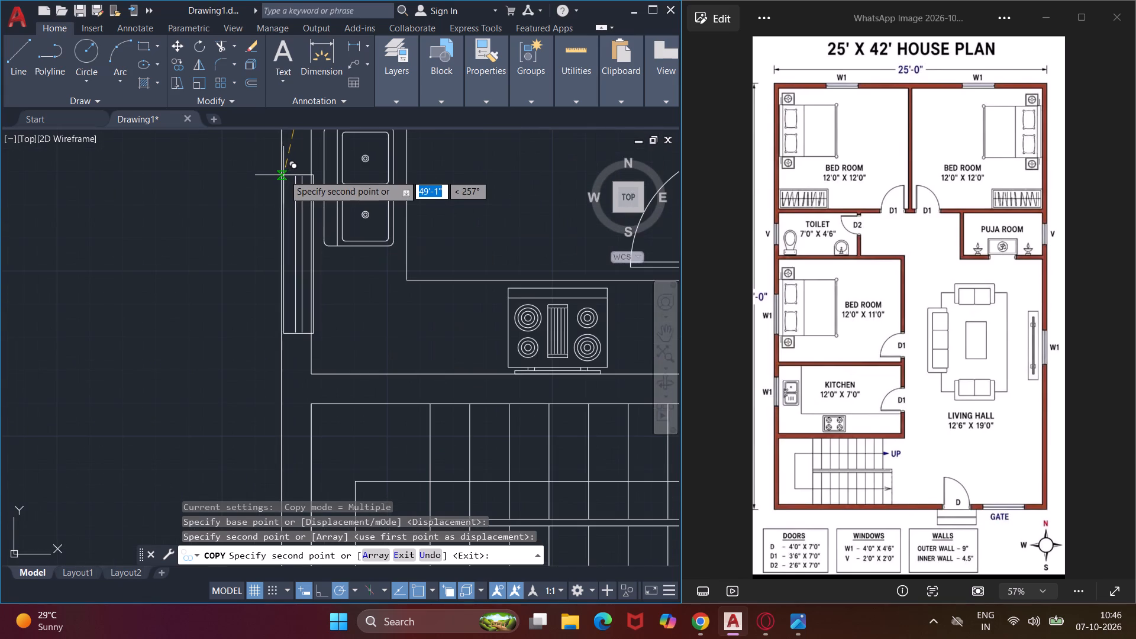
click(281, 173)
Place a copy of the vertical window symbol in the right outer wall of the living hall and finish copying.
scroll(281, 173, down, 3)
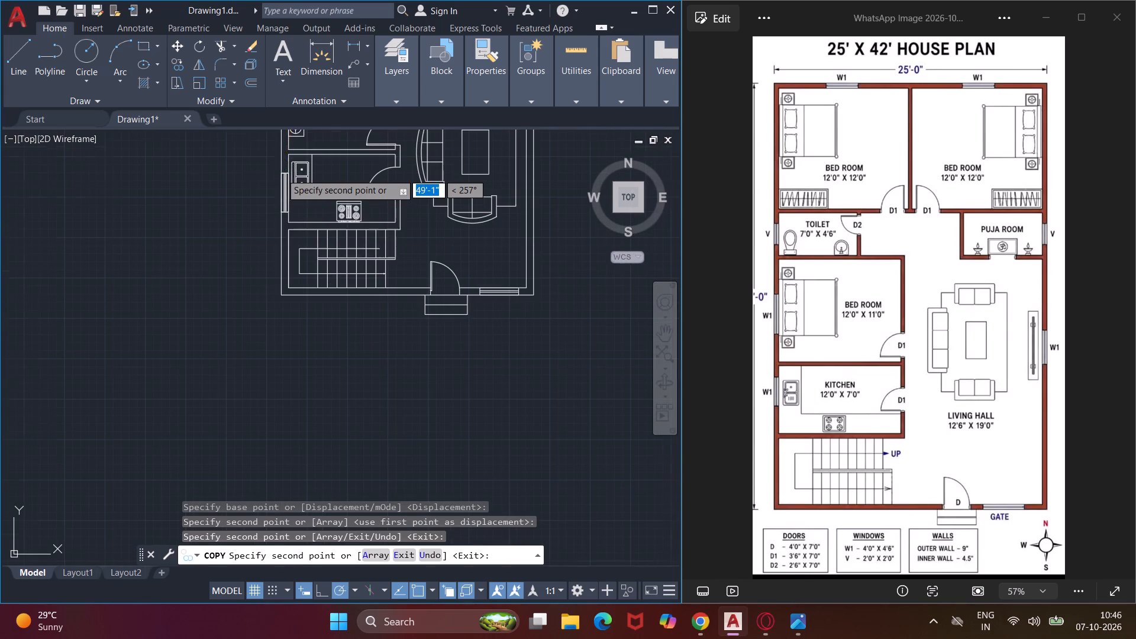
middle_drag(281, 173, 129, 209)
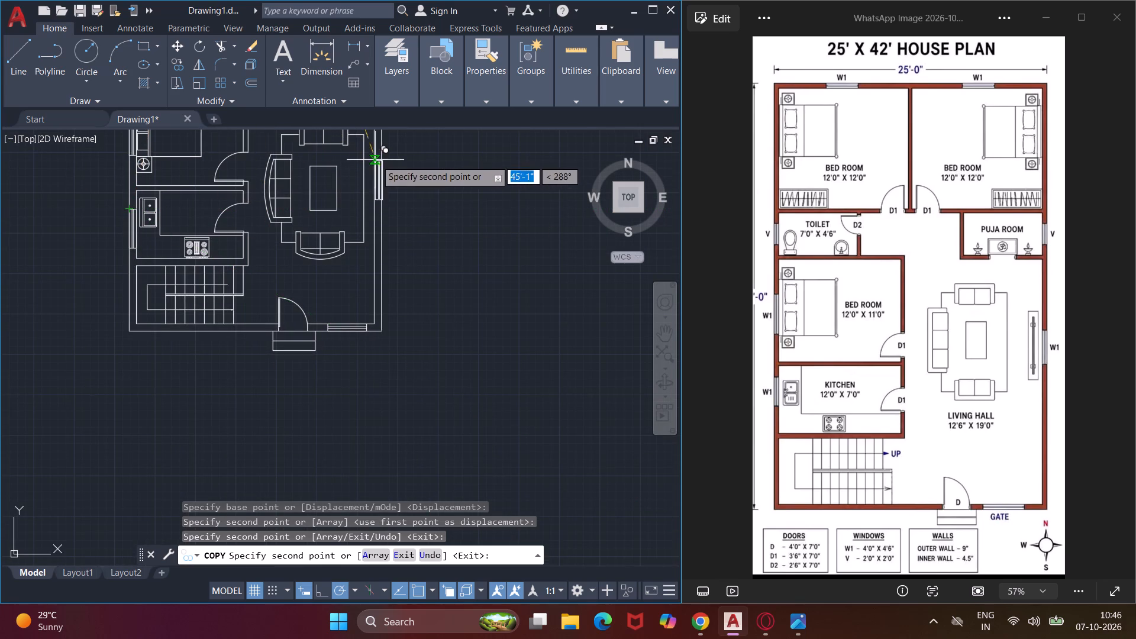
middle_drag(377, 158, 362, 264)
scroll(362, 264, up, 3)
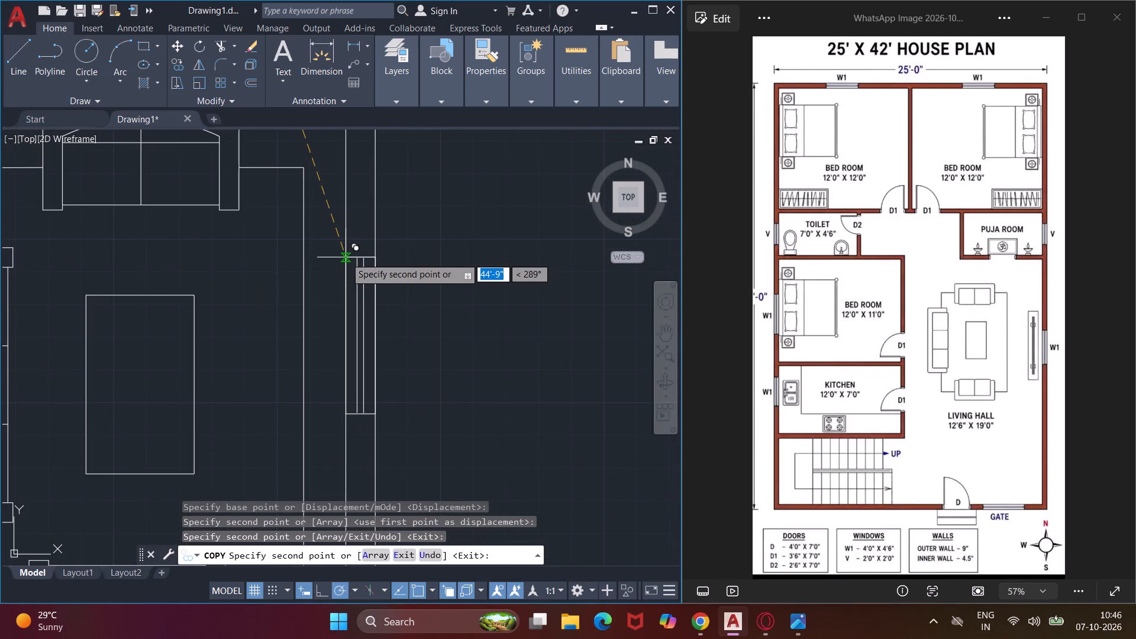
click(346, 257)
scroll(346, 257, down, 4)
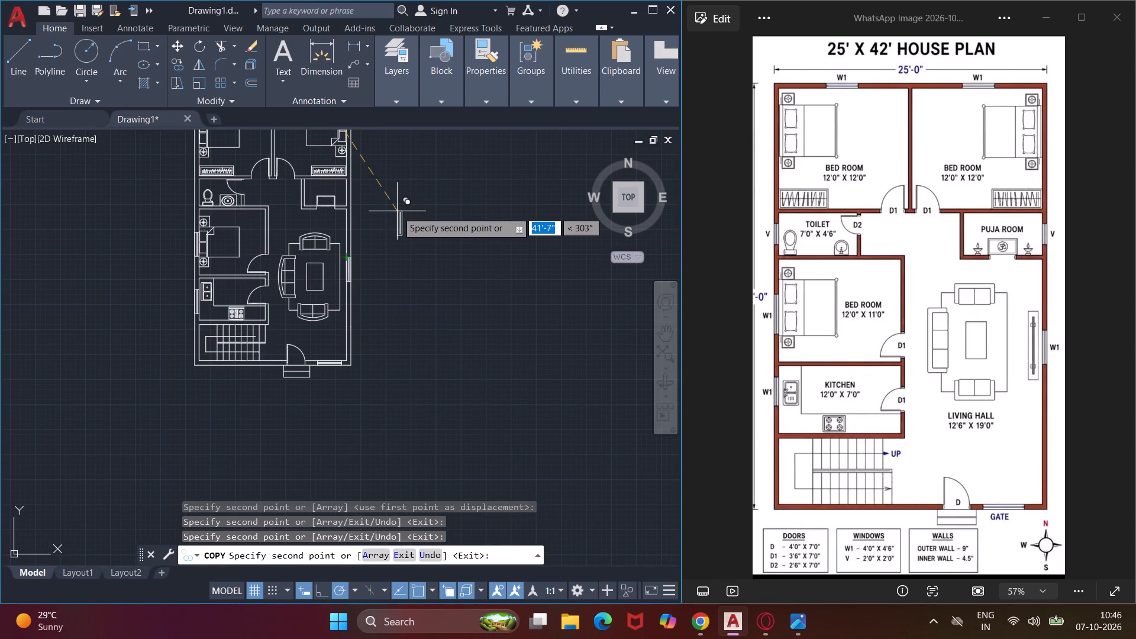
key(Escape)
Explode the lower vertical window symbol above the plan into separate lines.
middle_drag(410, 236, 477, 441)
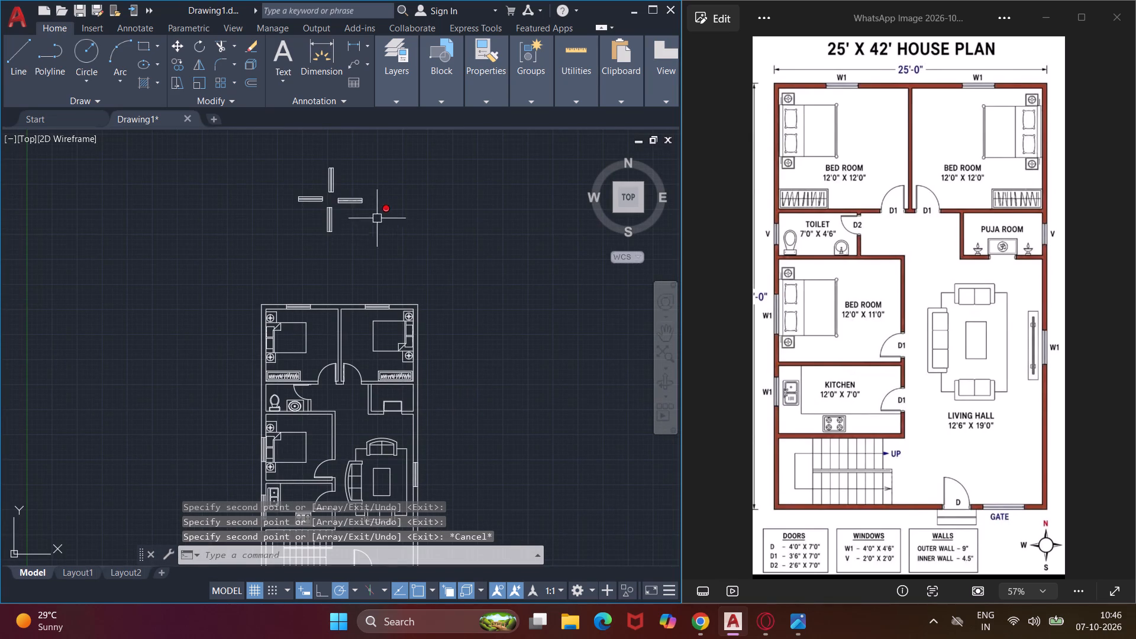
scroll(333, 207, up, 6)
click(323, 186)
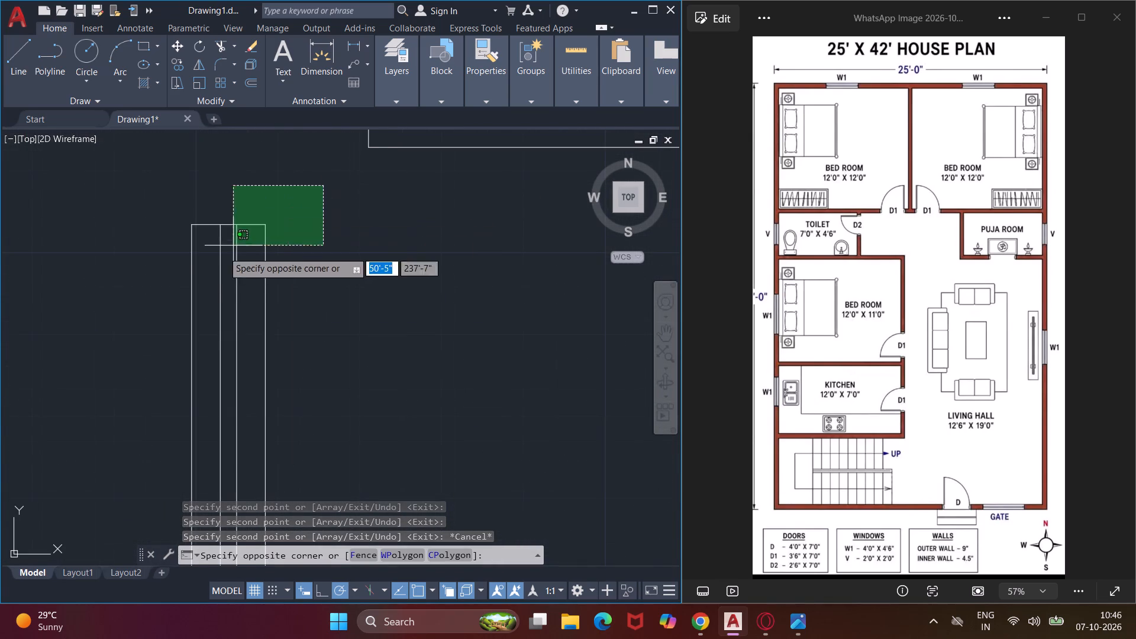
click(183, 282)
middle_drag(183, 282, 282, 147)
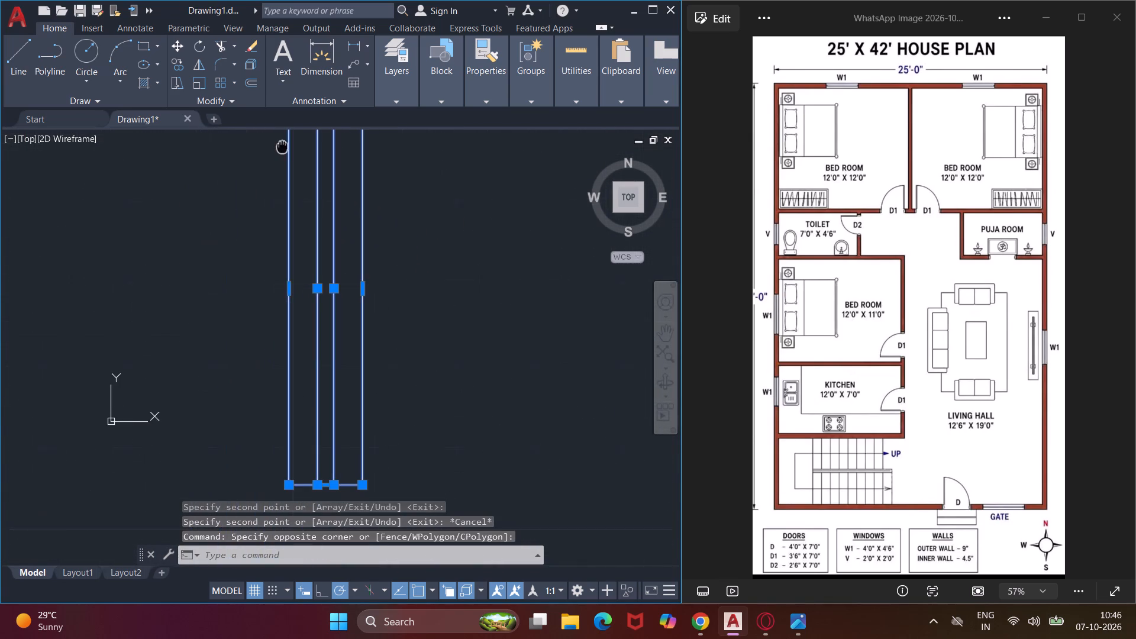
middle_drag(282, 147, 269, 271)
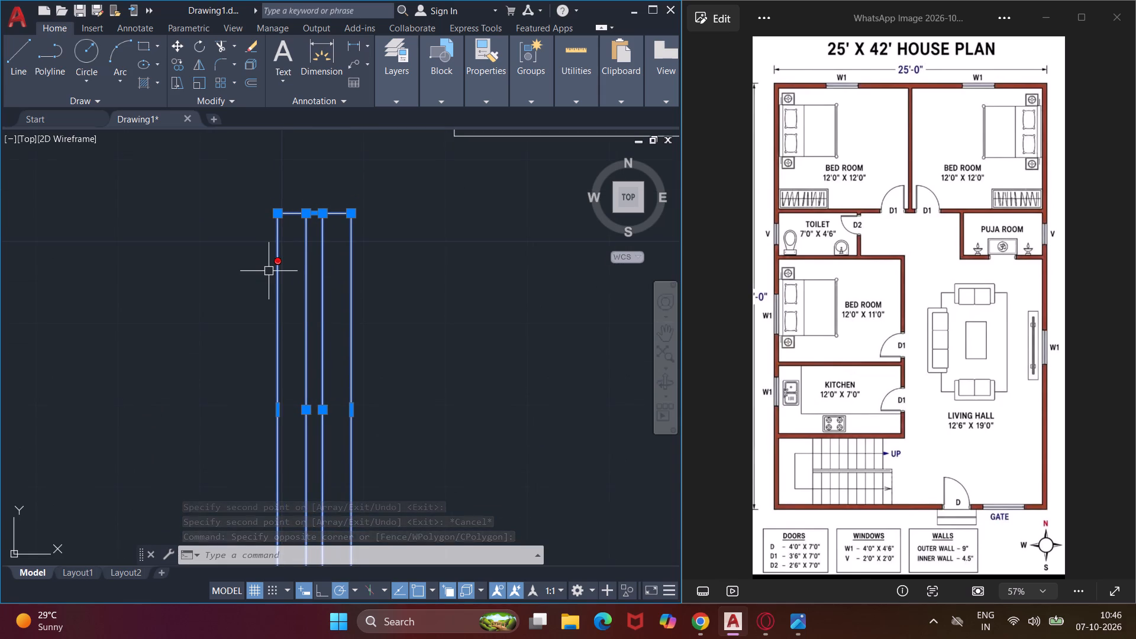
key(x)
key(space)
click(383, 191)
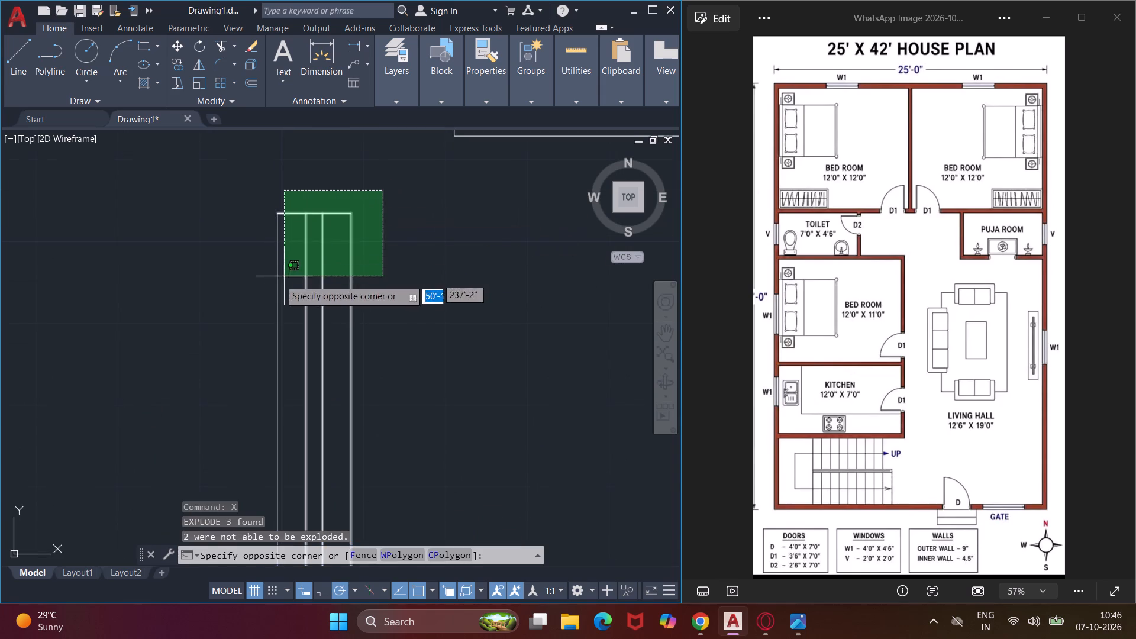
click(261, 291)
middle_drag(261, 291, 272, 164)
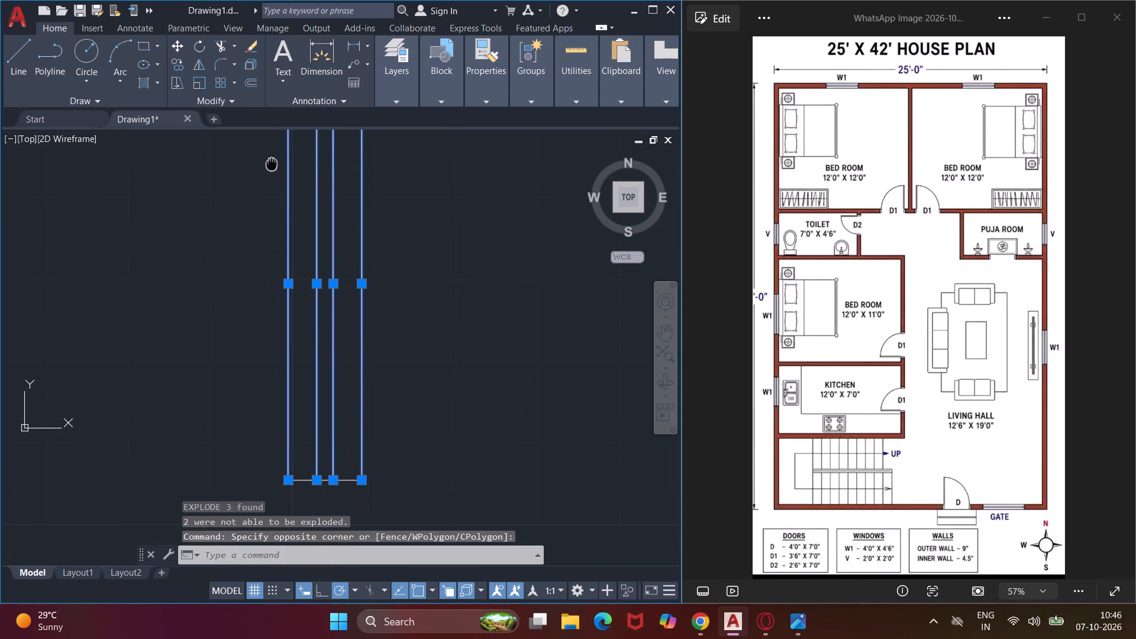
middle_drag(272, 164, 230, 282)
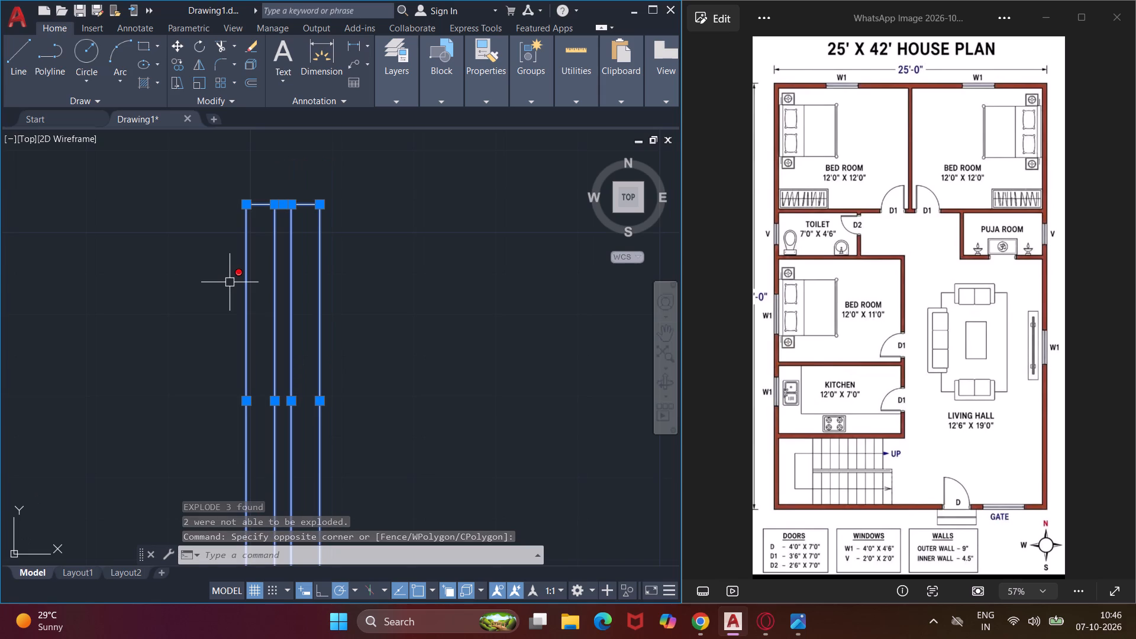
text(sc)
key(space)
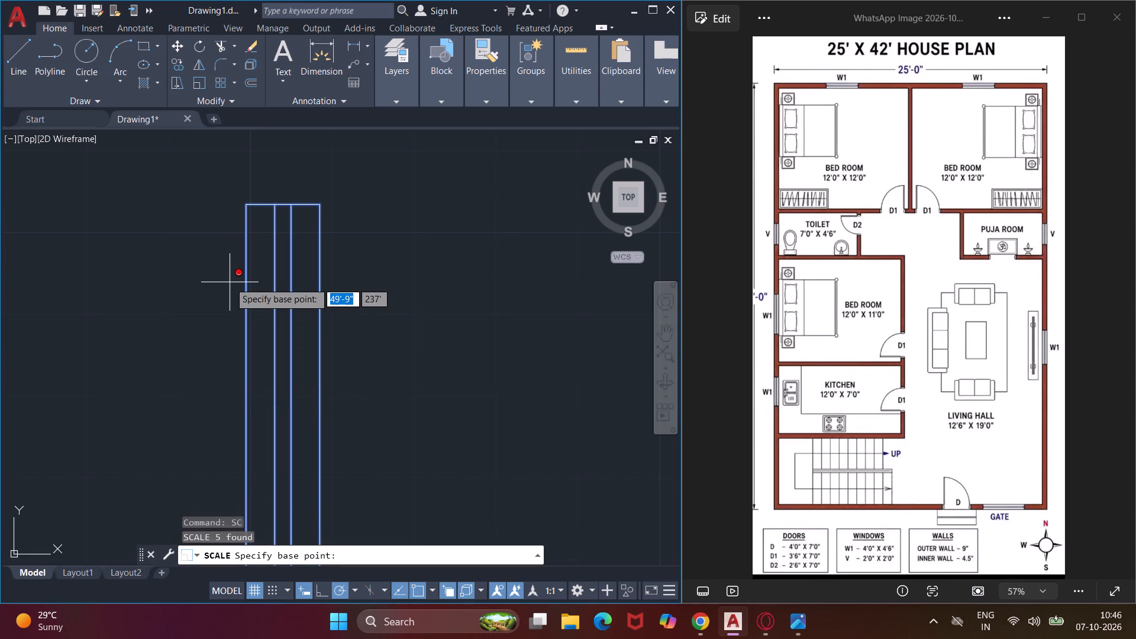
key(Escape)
Shorten the exploded vertical window symbol above the plan by stretching its upper end straight down about 11".
click(364, 175)
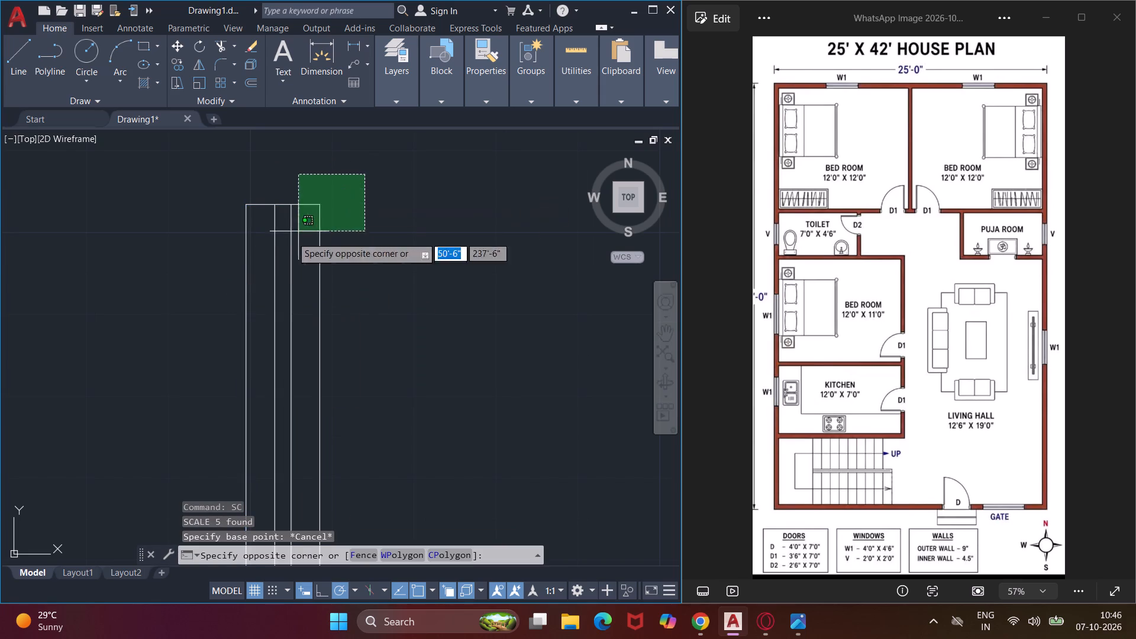
click(216, 289)
text(s)
key(space)
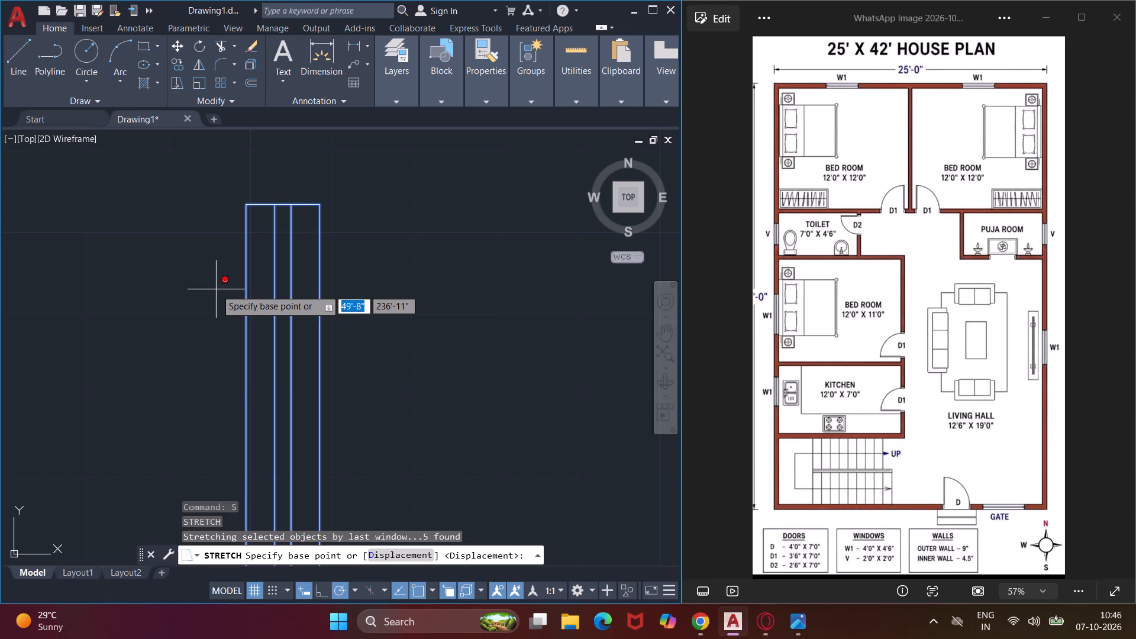
click(247, 208)
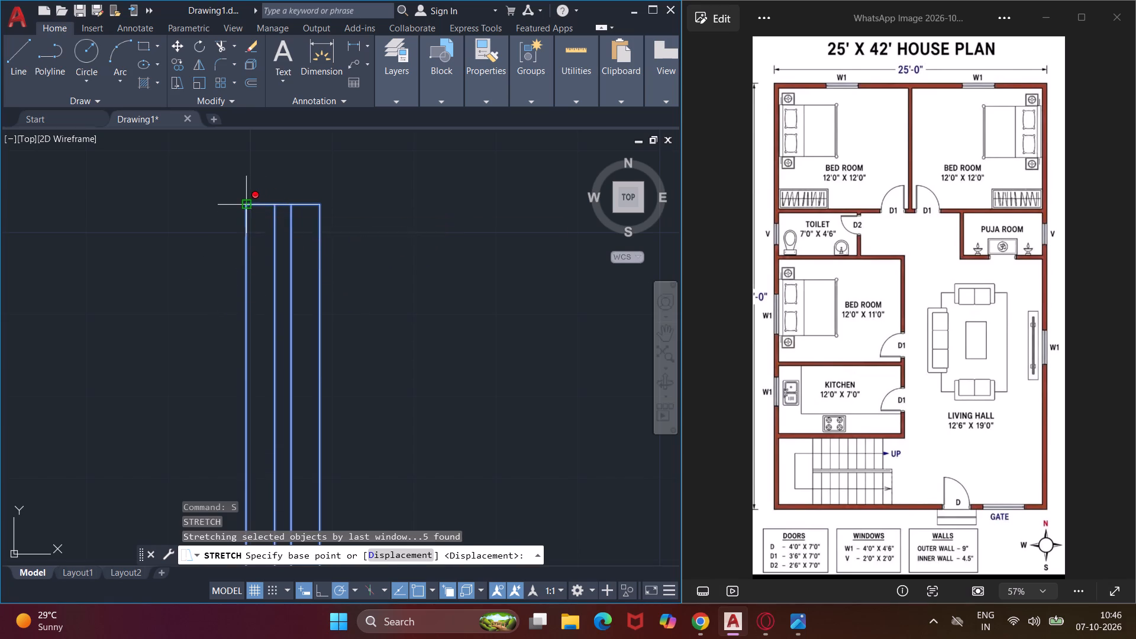
click(245, 296)
Copy the shortened window symbol from its lower-left corner into the left outer wall of the toilet.
middle_drag(245, 296, 274, 123)
scroll(280, 151, down, 1)
scroll(288, 220, down, 1)
click(341, 151)
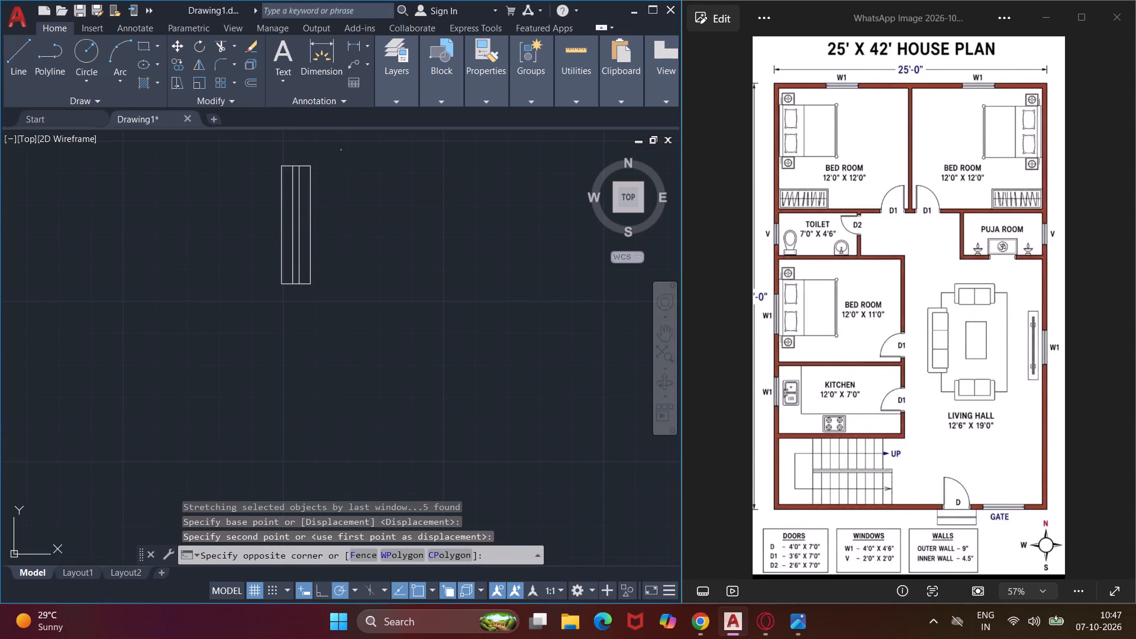
click(259, 299)
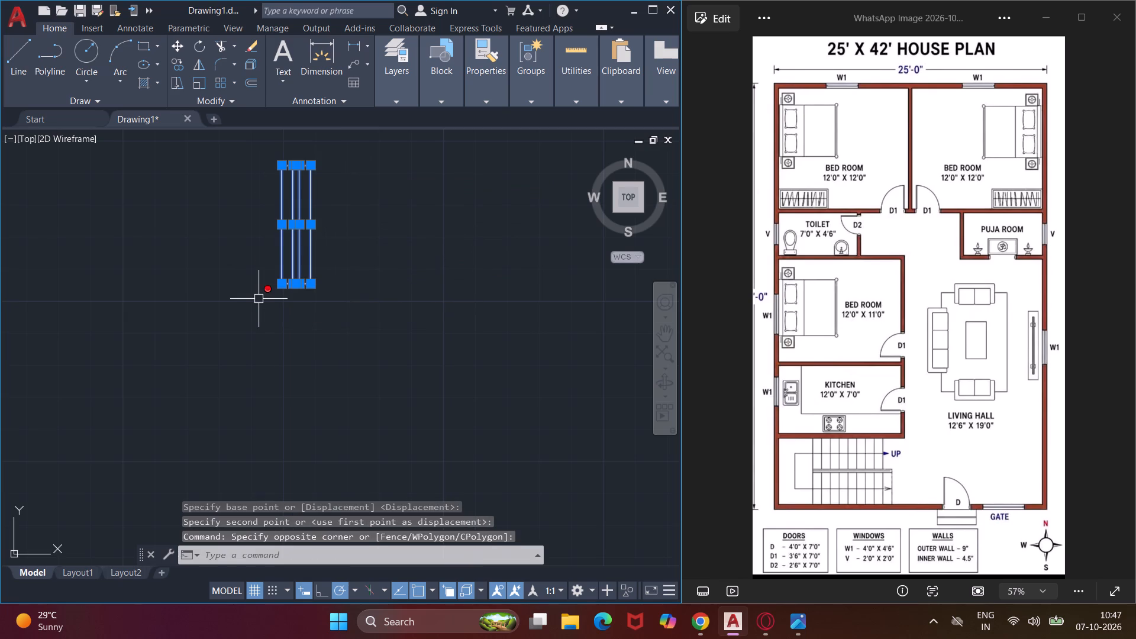
text(co)
key(space)
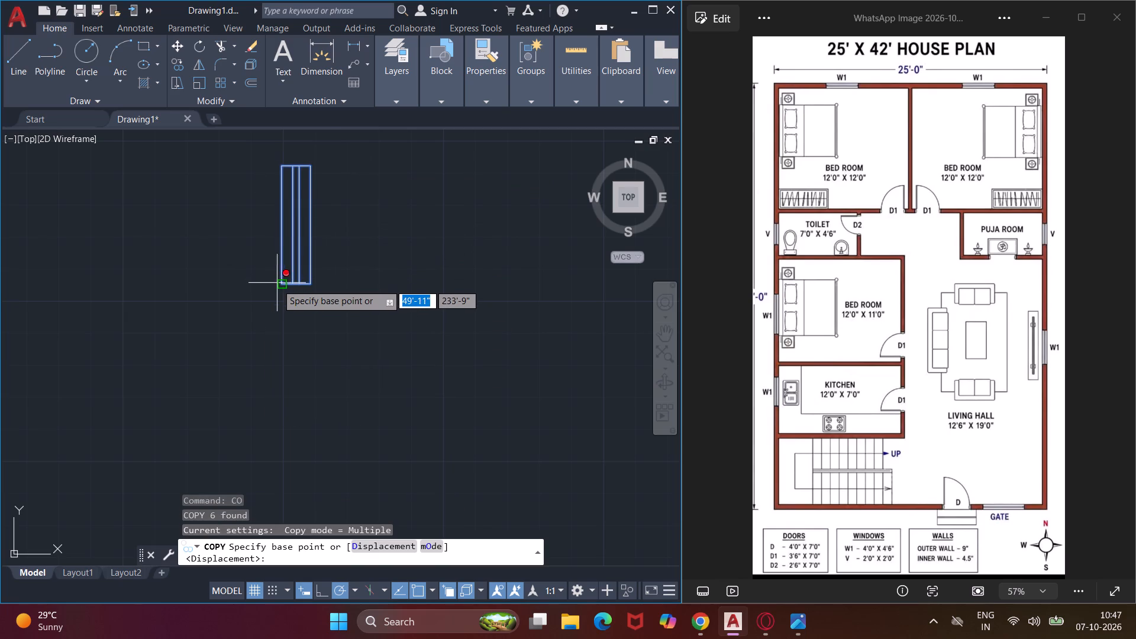
scroll(277, 284, up, 3)
click(291, 285)
scroll(291, 285, down, 3)
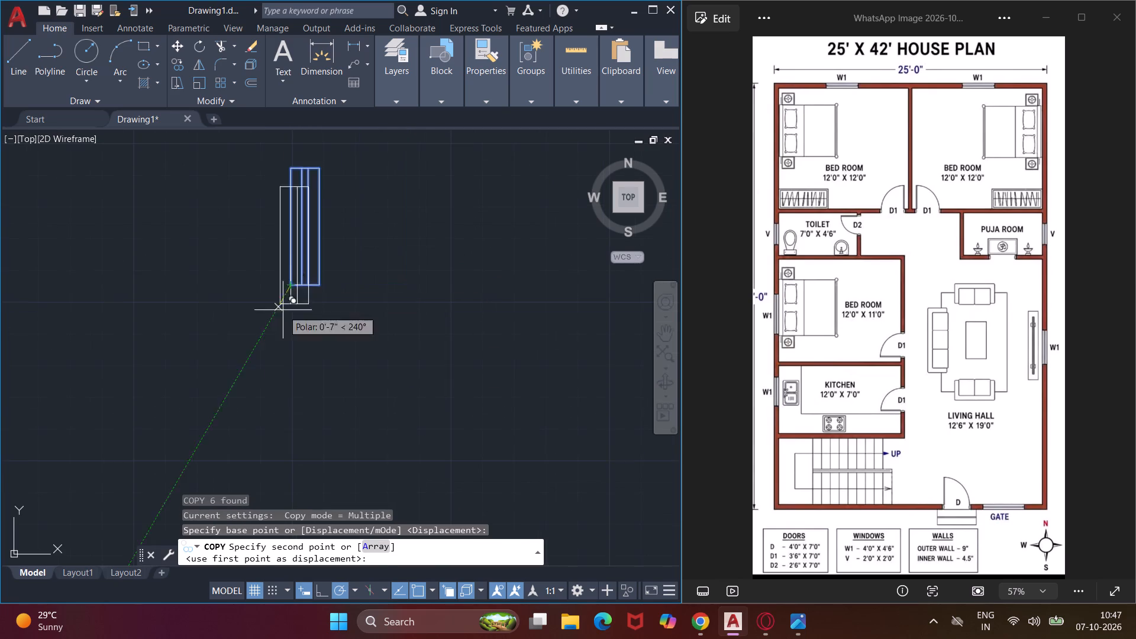
scroll(283, 347, down, 3)
middle_drag(284, 355, 333, 195)
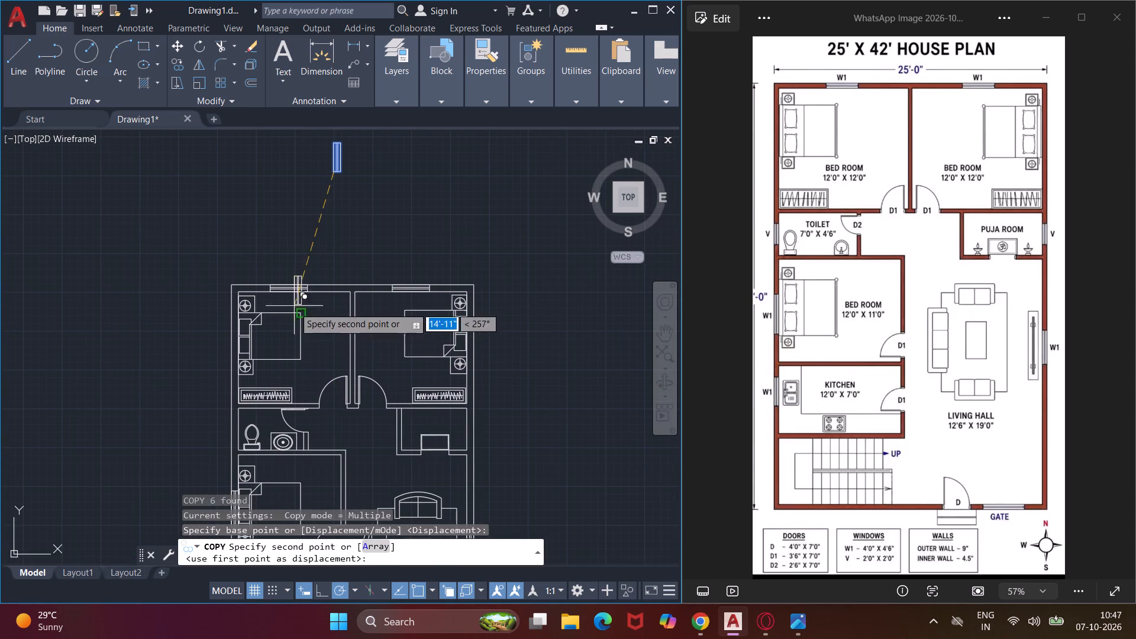
scroll(231, 446, up, 3)
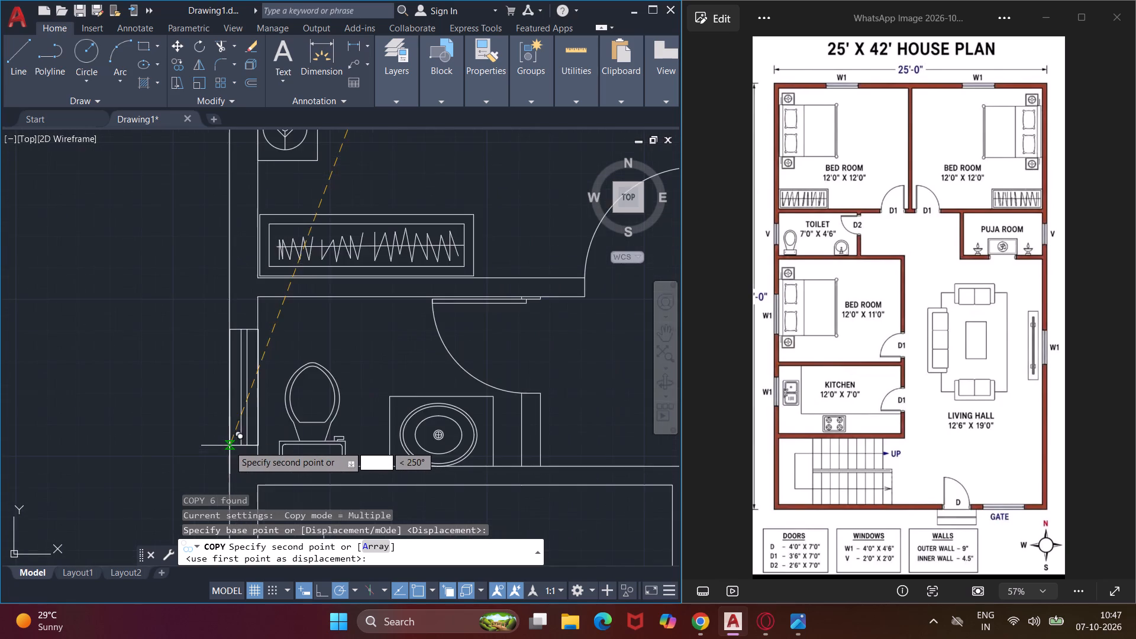
scroll(229, 446, up, 3)
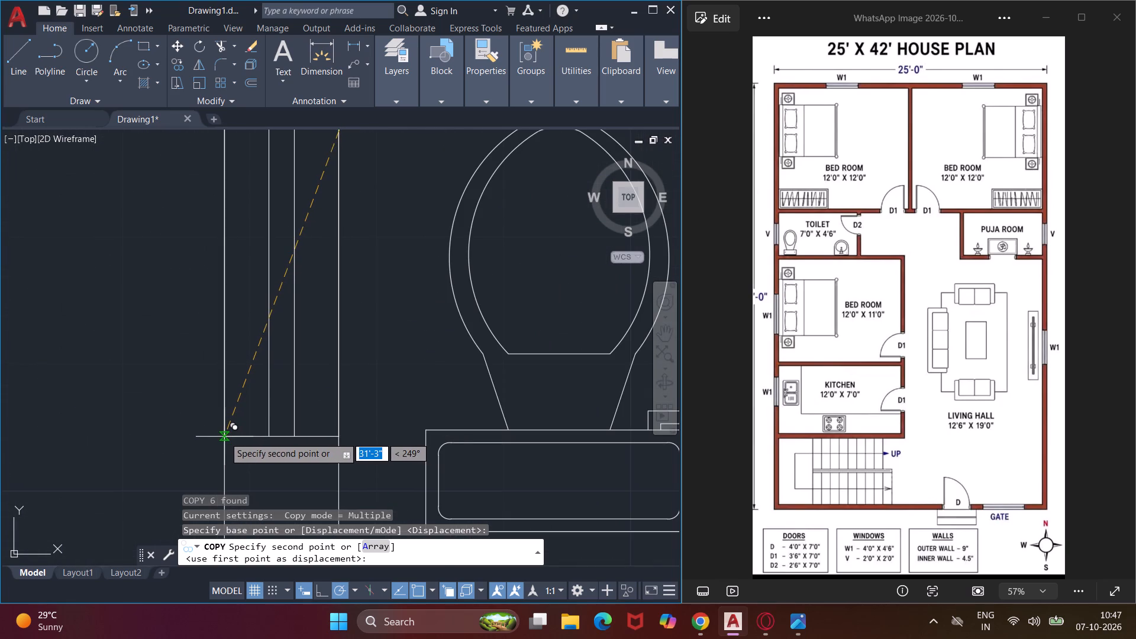
click(224, 437)
Place another copy of the shortened window symbol in the right outer wall of the puja room and finish copying.
scroll(215, 436, down, 7)
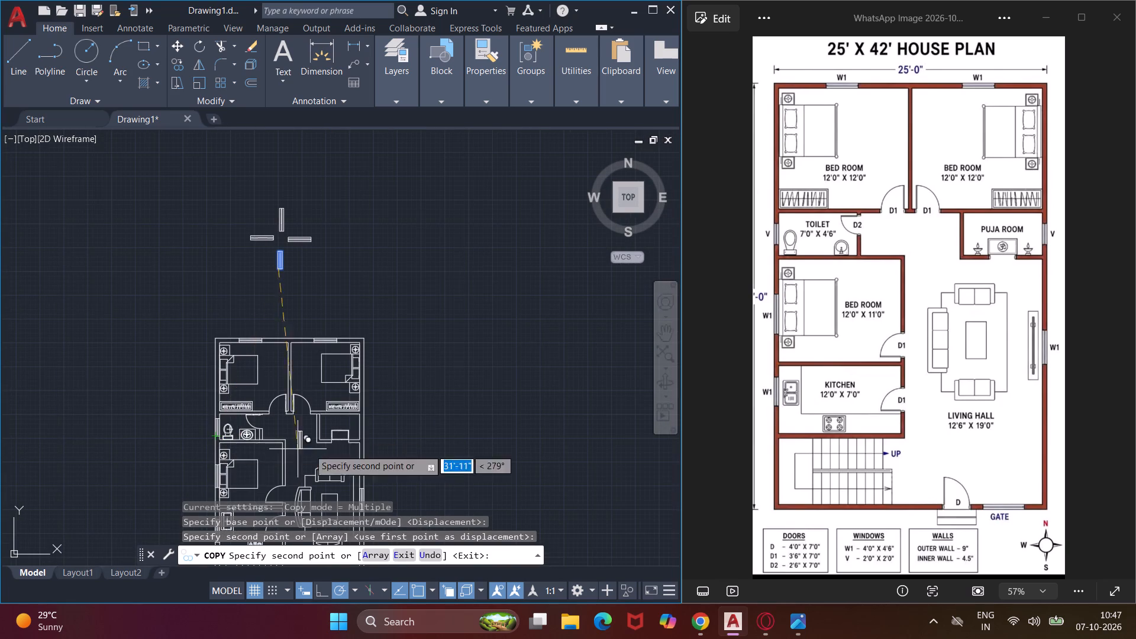
scroll(356, 442, up, 5)
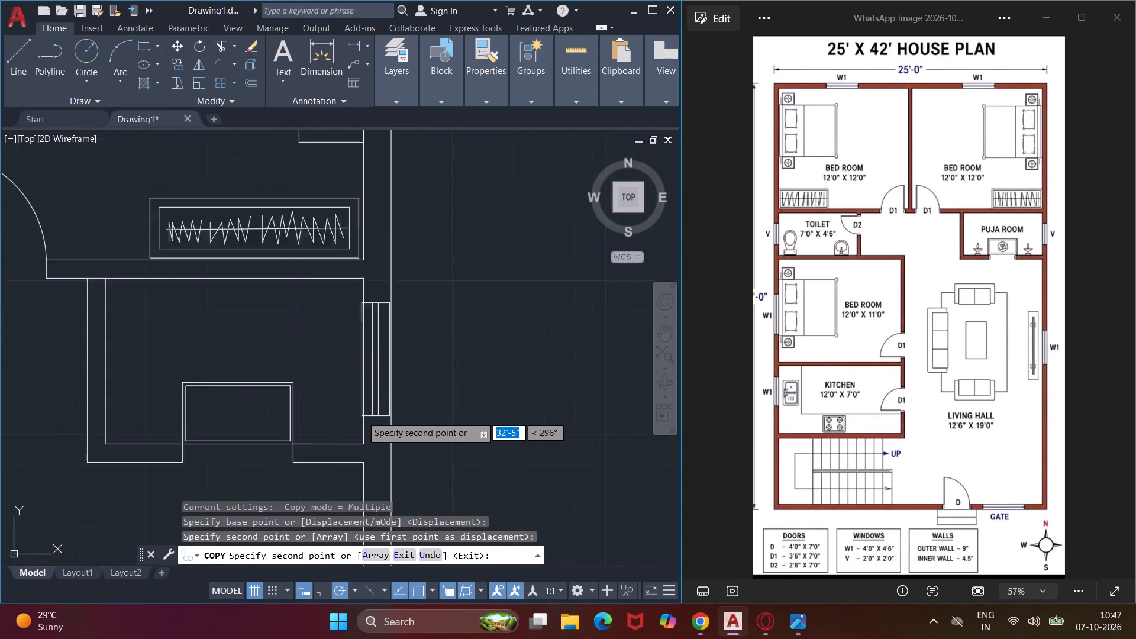
click(363, 419)
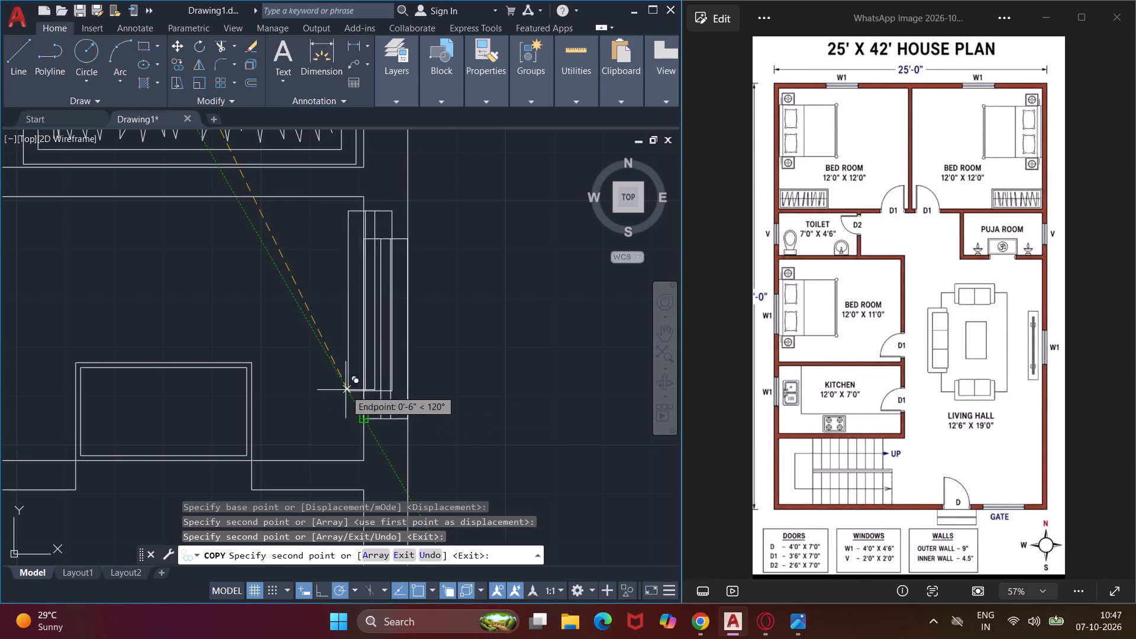
key(Escape)
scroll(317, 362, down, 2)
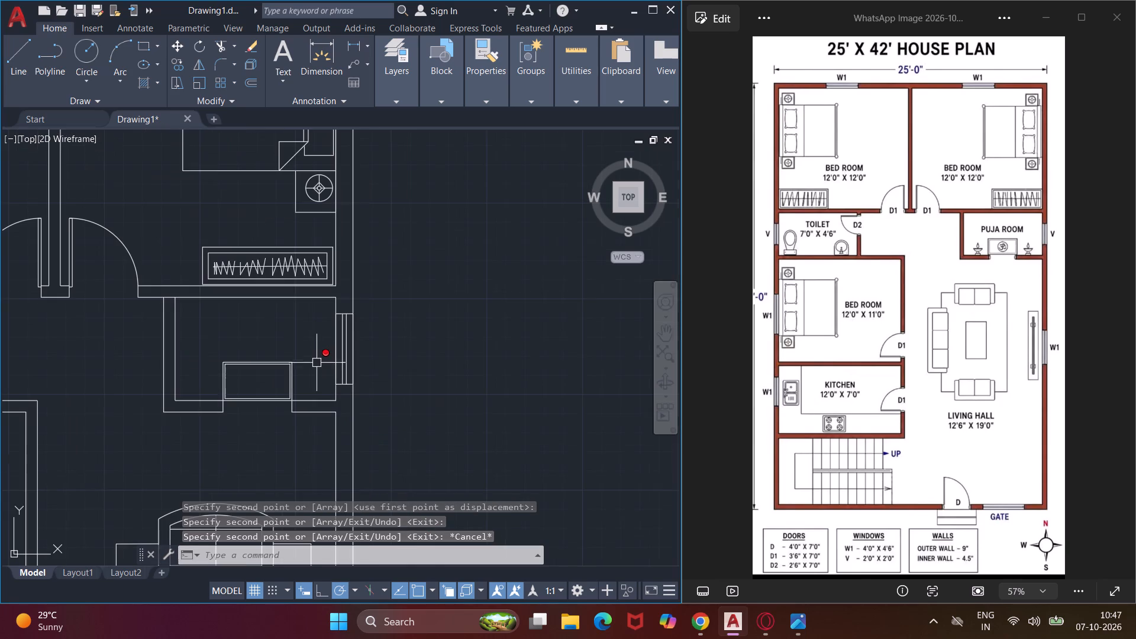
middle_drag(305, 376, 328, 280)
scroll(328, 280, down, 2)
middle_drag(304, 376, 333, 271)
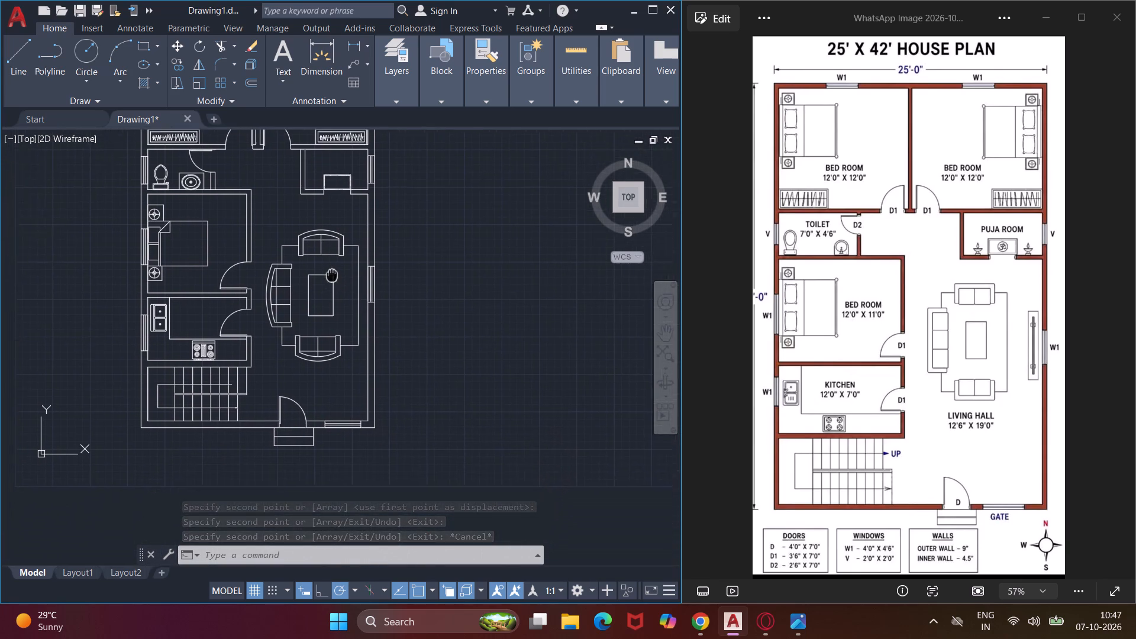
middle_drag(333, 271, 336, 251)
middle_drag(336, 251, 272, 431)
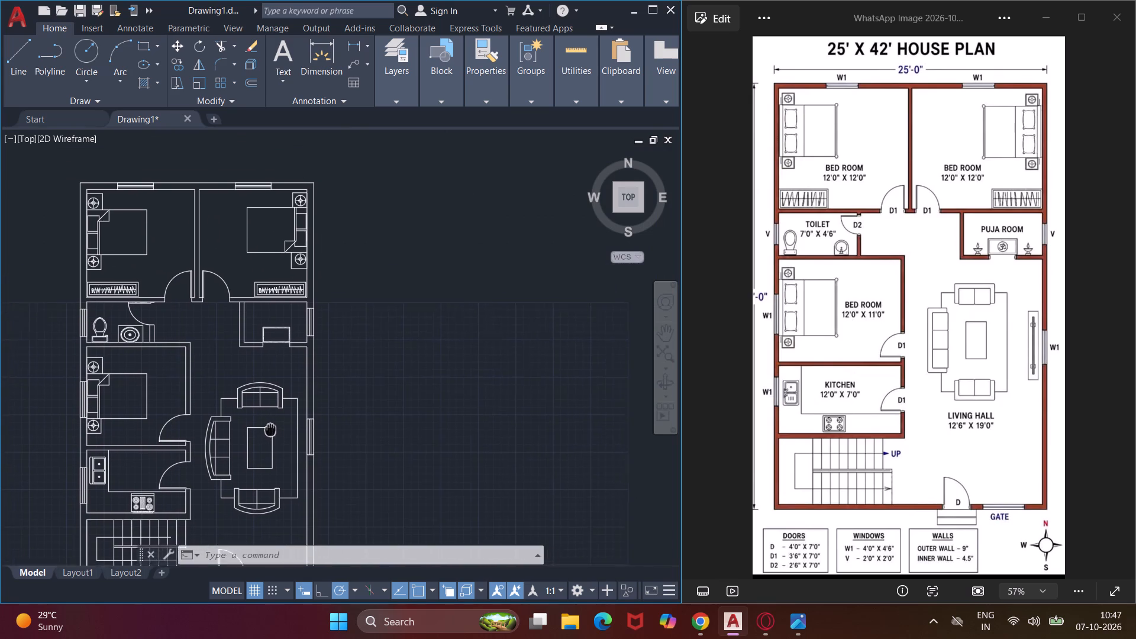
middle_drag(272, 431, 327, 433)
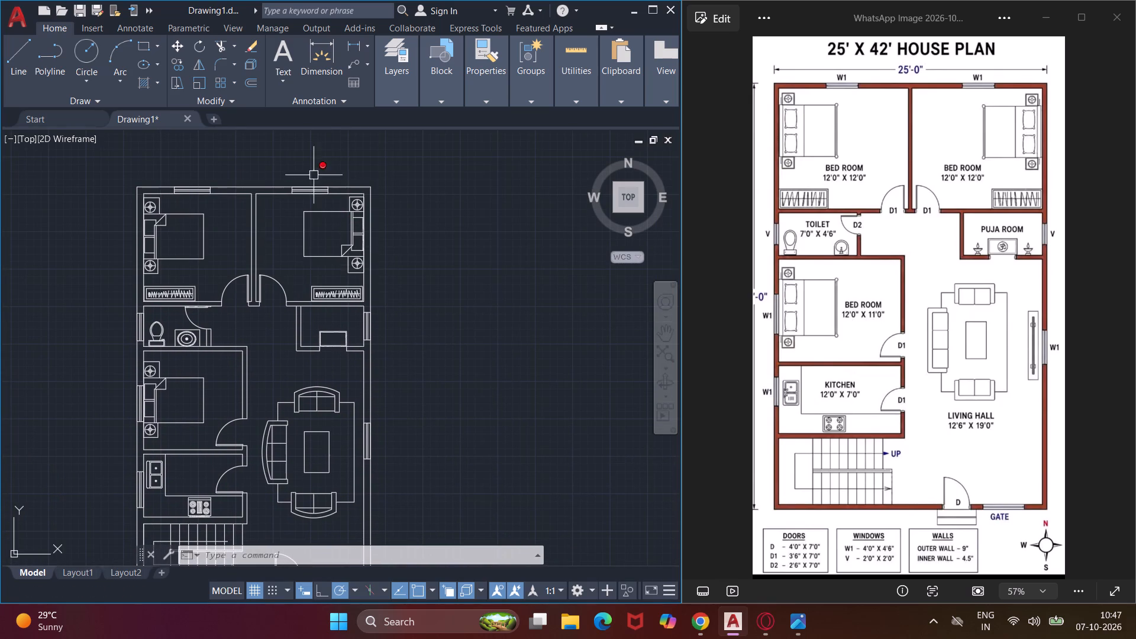
Start a multiline text box in the empty area to the right of the plan, beside the upper right bedroom.
click(289, 79)
click(301, 137)
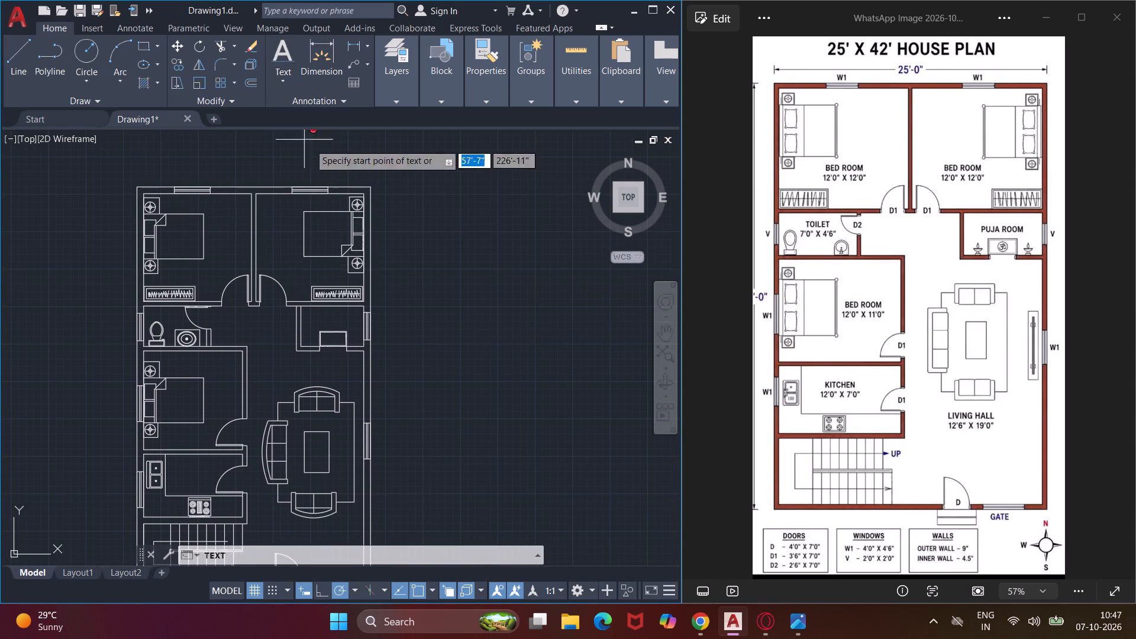
click(289, 77)
click(302, 105)
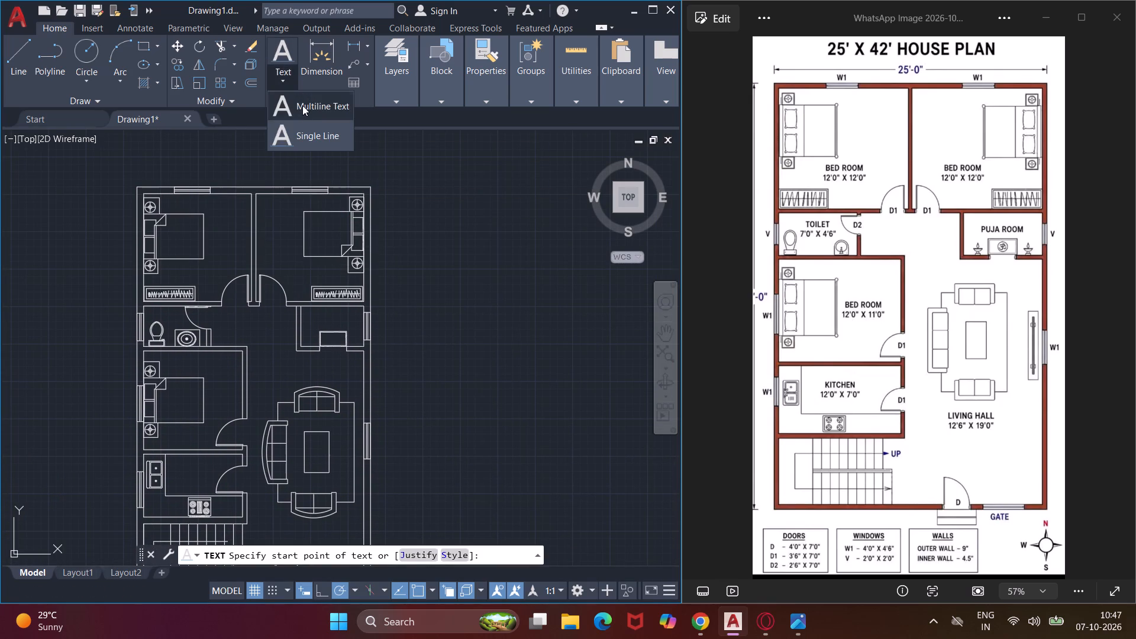
double_click(449, 274)
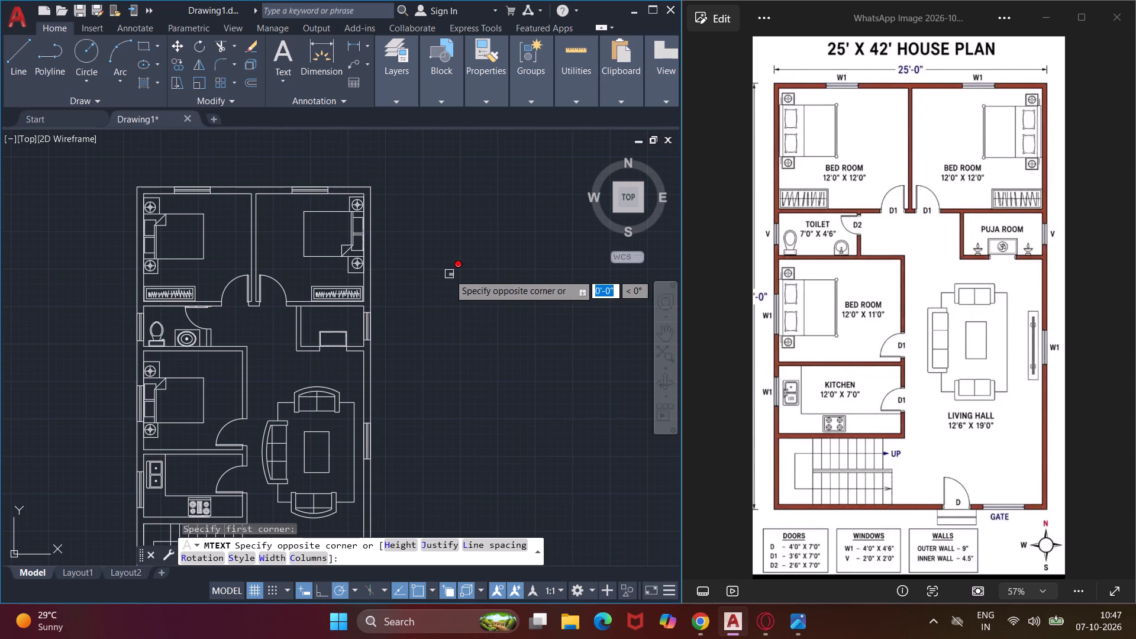
click(444, 320)
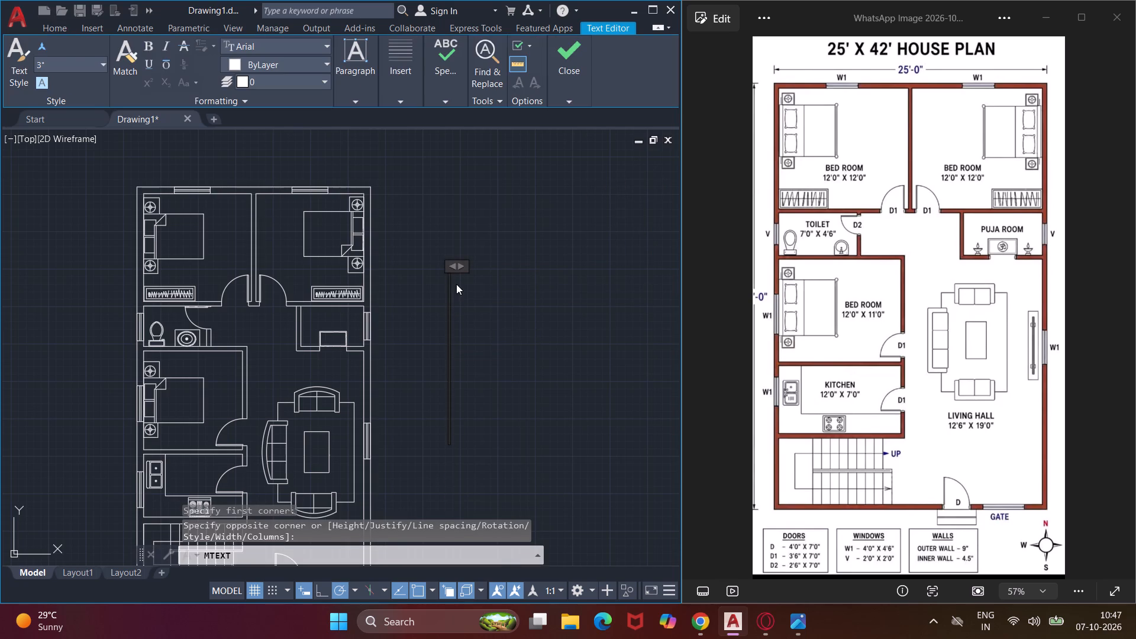
Widen the narrow text box and reduce its height to a short, wide box for a room label.
scroll(455, 275, up, 2)
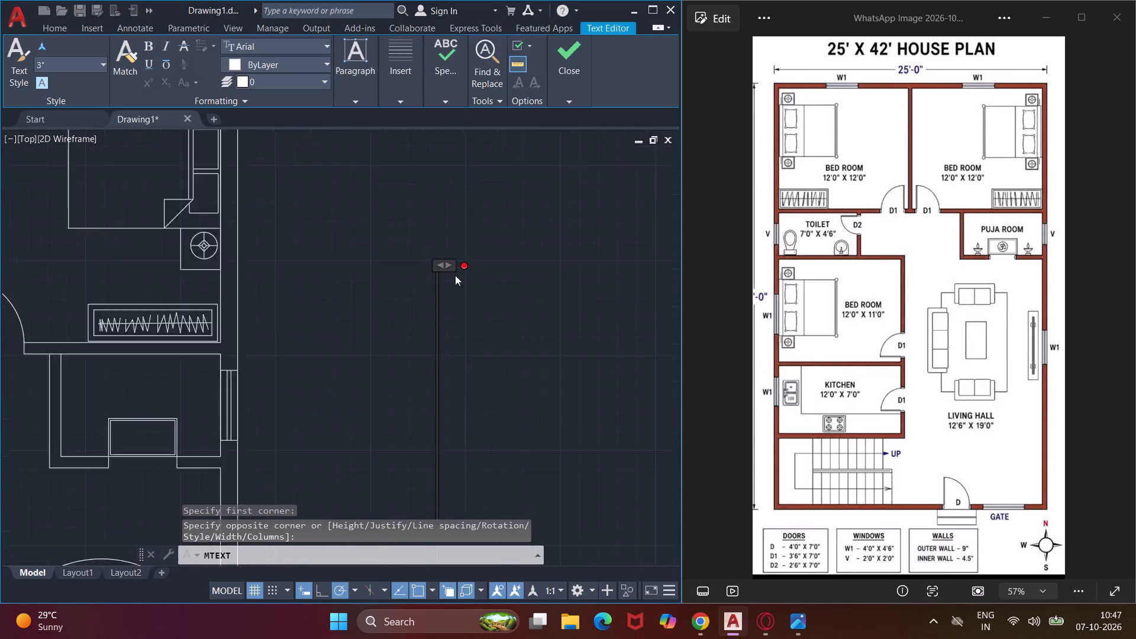
scroll(455, 275, up, 1)
drag(439, 260, 657, 251)
scroll(479, 269, down, 2)
scroll(530, 395, down, 1)
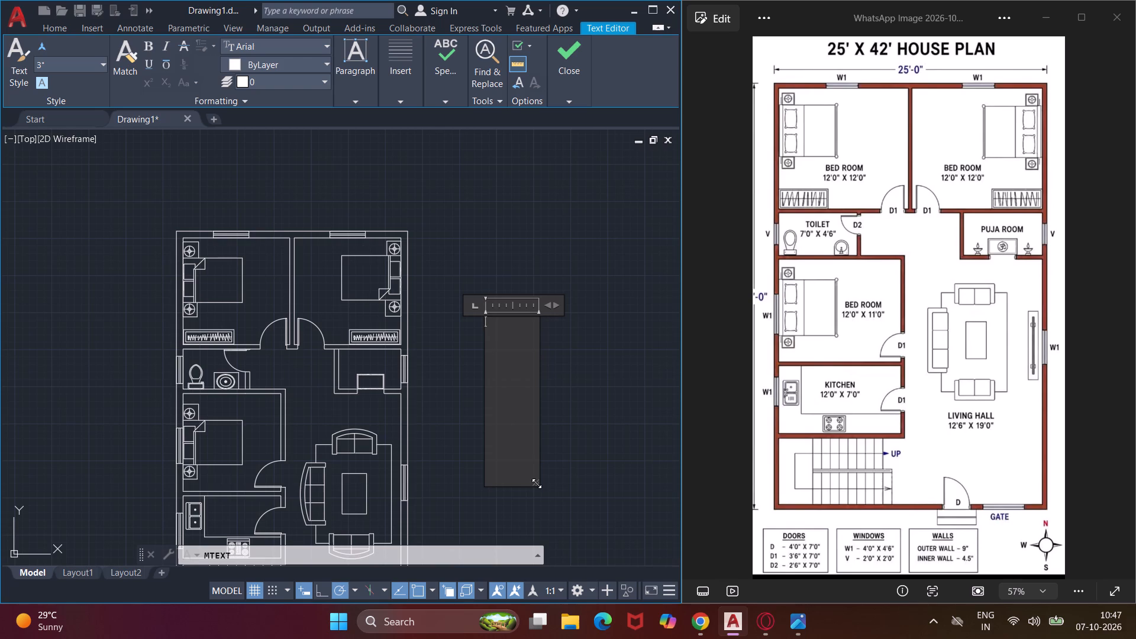
drag(533, 486, 519, 364)
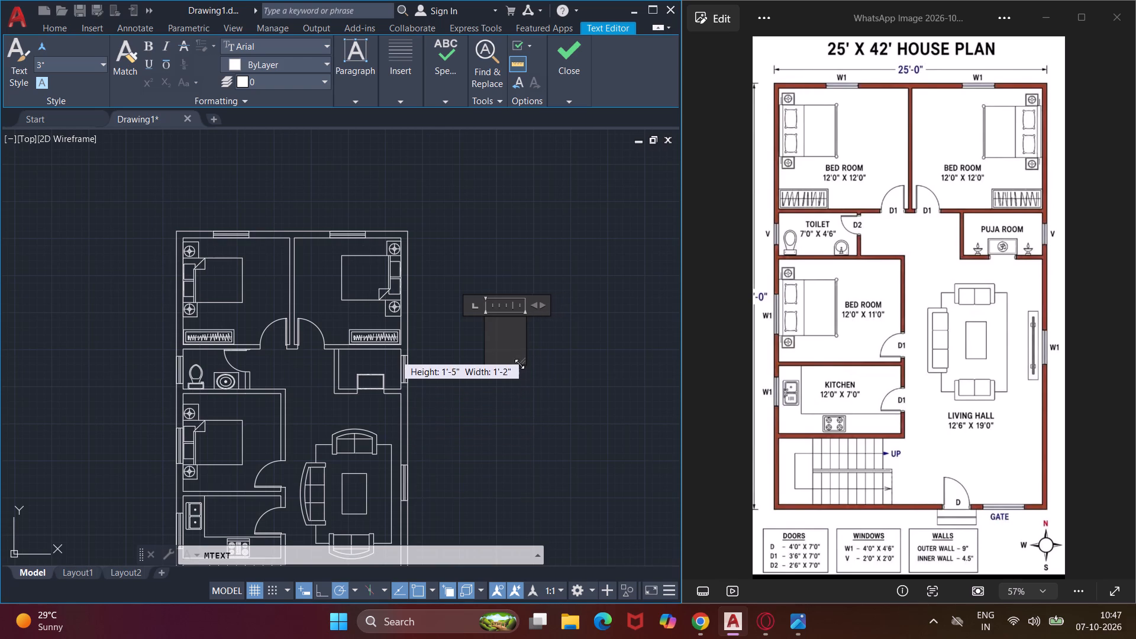
drag(519, 364, 535, 333)
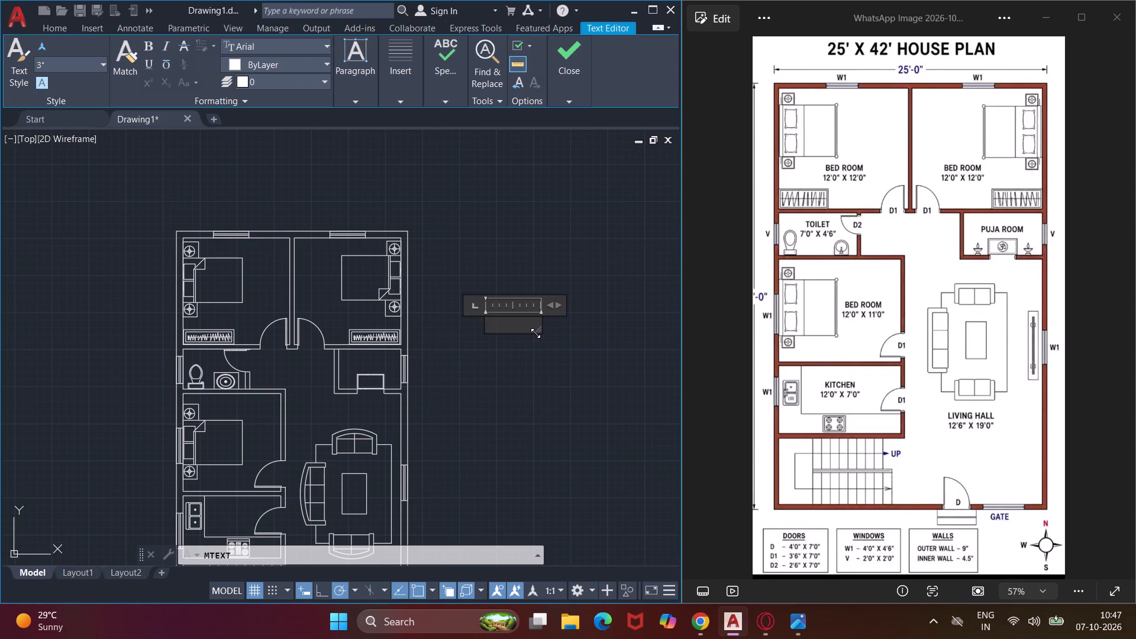
scroll(554, 303, up, 1)
drag(547, 316, 621, 307)
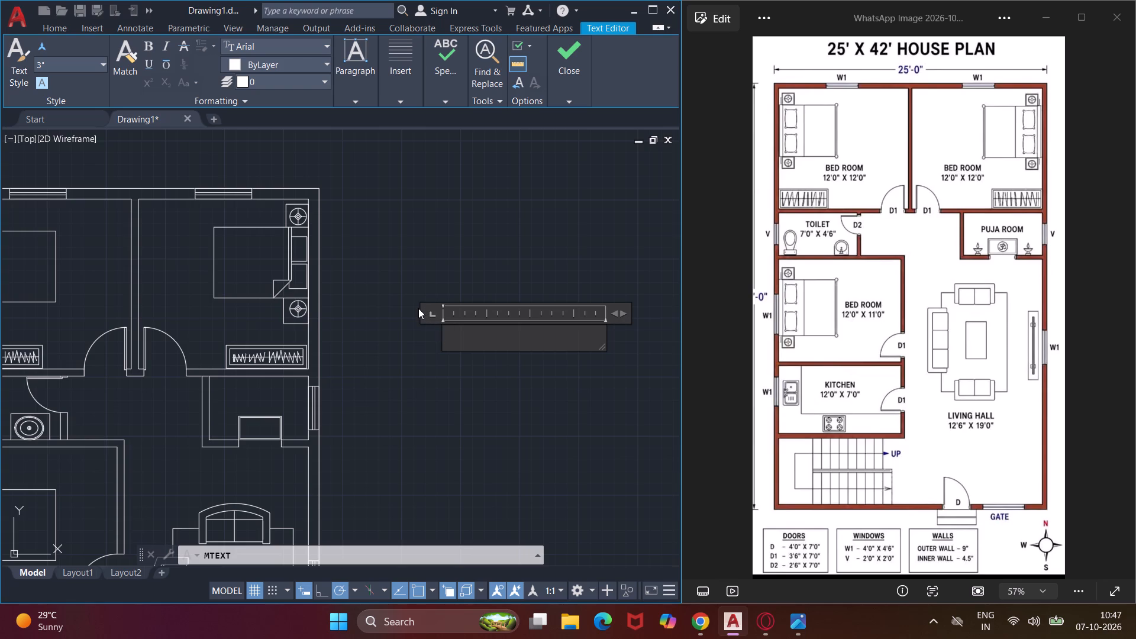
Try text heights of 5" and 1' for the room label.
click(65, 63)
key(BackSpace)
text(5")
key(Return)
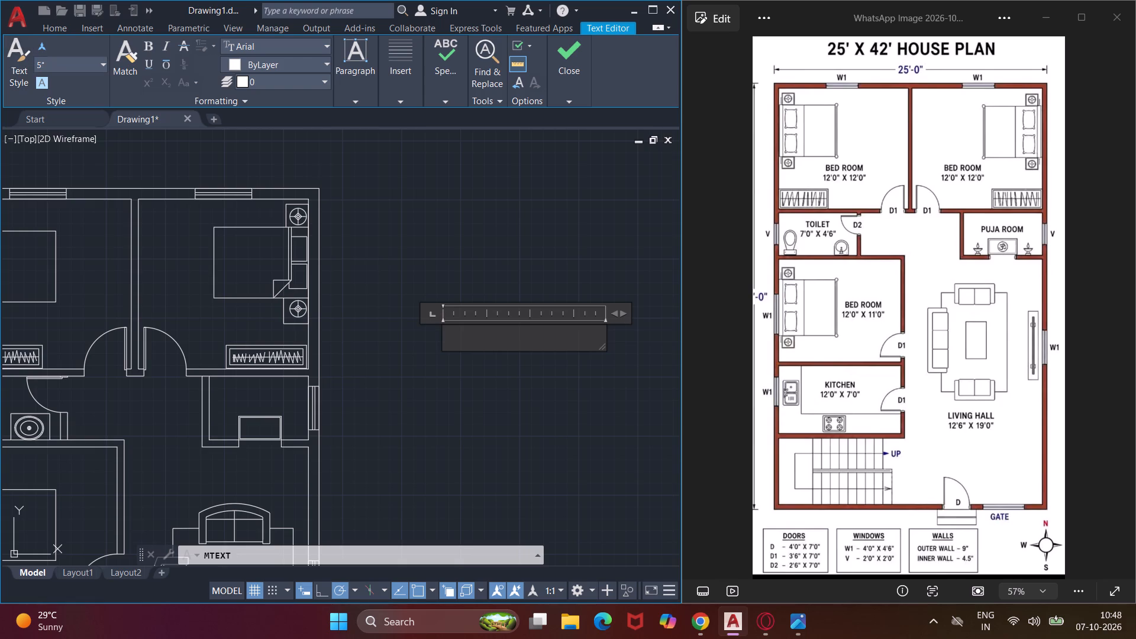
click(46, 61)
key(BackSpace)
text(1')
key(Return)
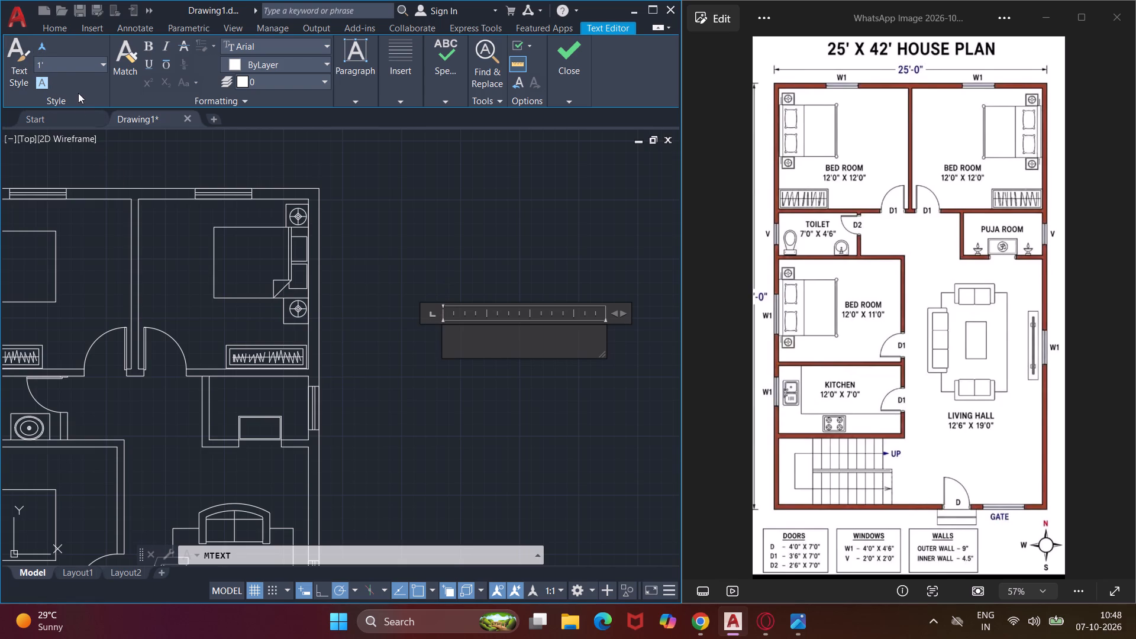
Set the text height to 8" and enter the label BED ROOM in the text box.
click(59, 63)
key(BackSpace)
text(8")
key(Return)
text(BED)
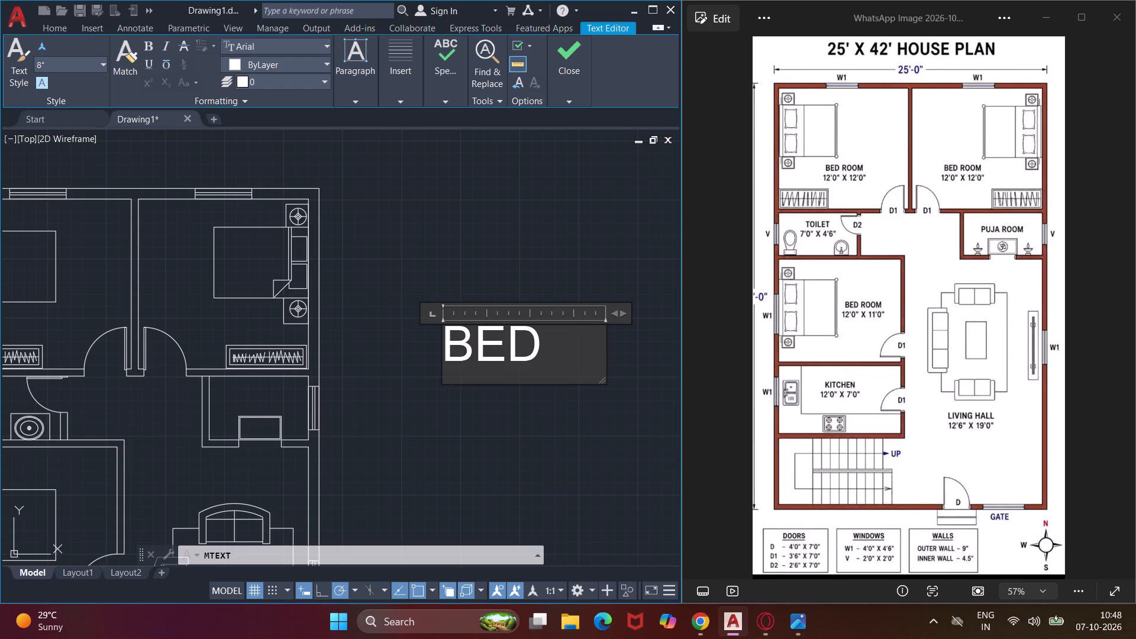
key(space)
key(r)
text(OOM)
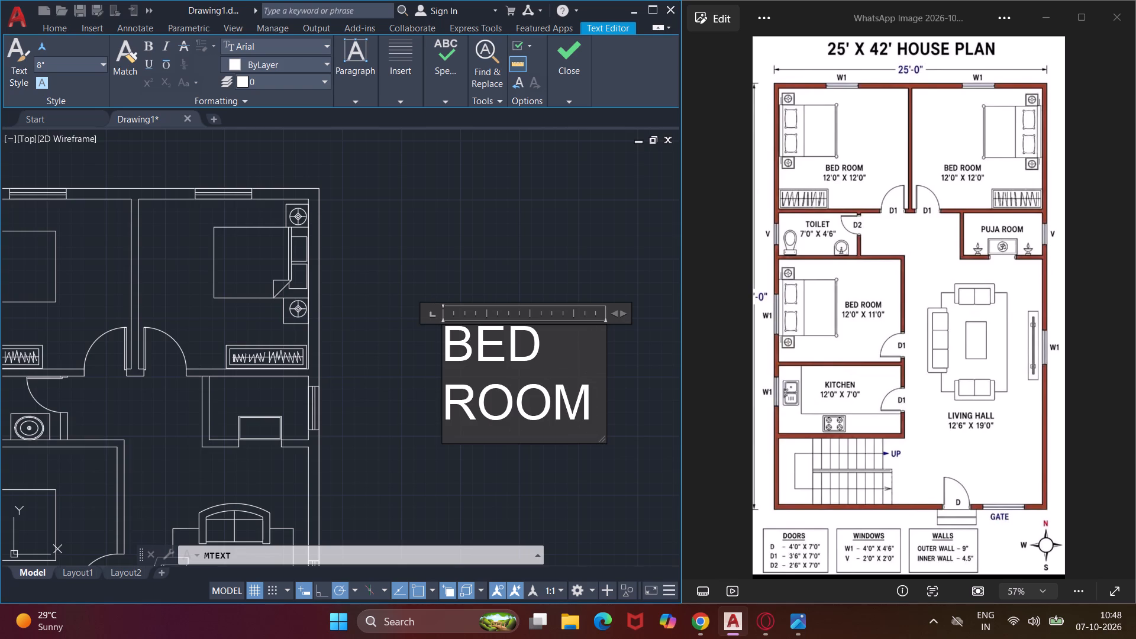
Set the BED ROOM label's text height to 5" and finish the text.
click(63, 58)
key(BackSpace)
text(5")
key(Return)
drag(594, 412, 457, 344)
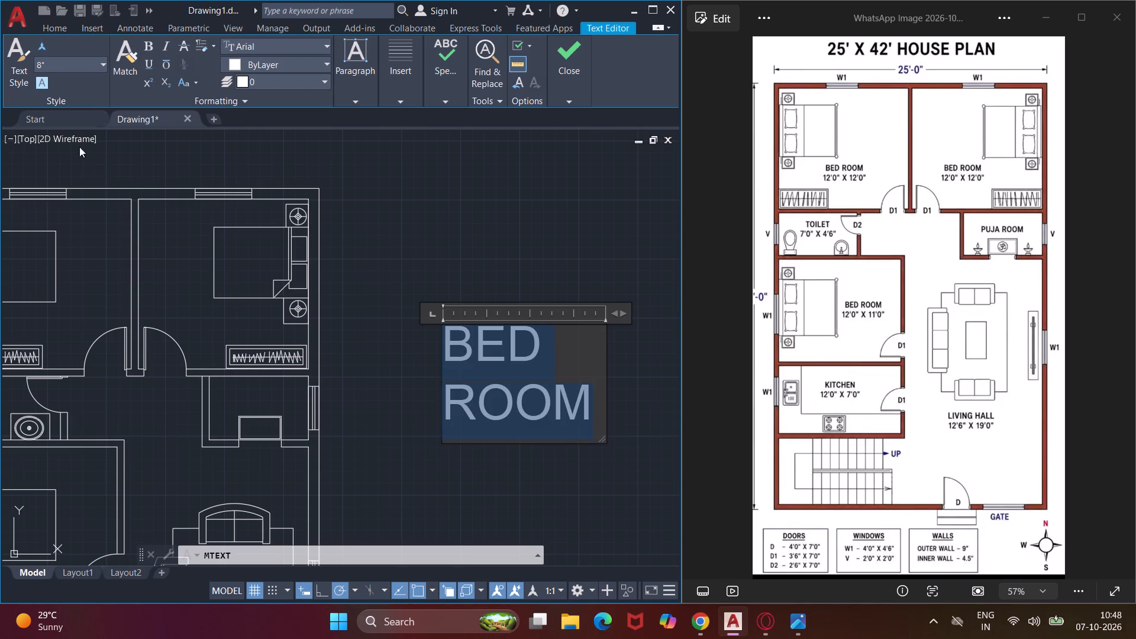
click(79, 63)
key(BackSpace)
key(5)
key(shift+quotedbl)
key(Return)
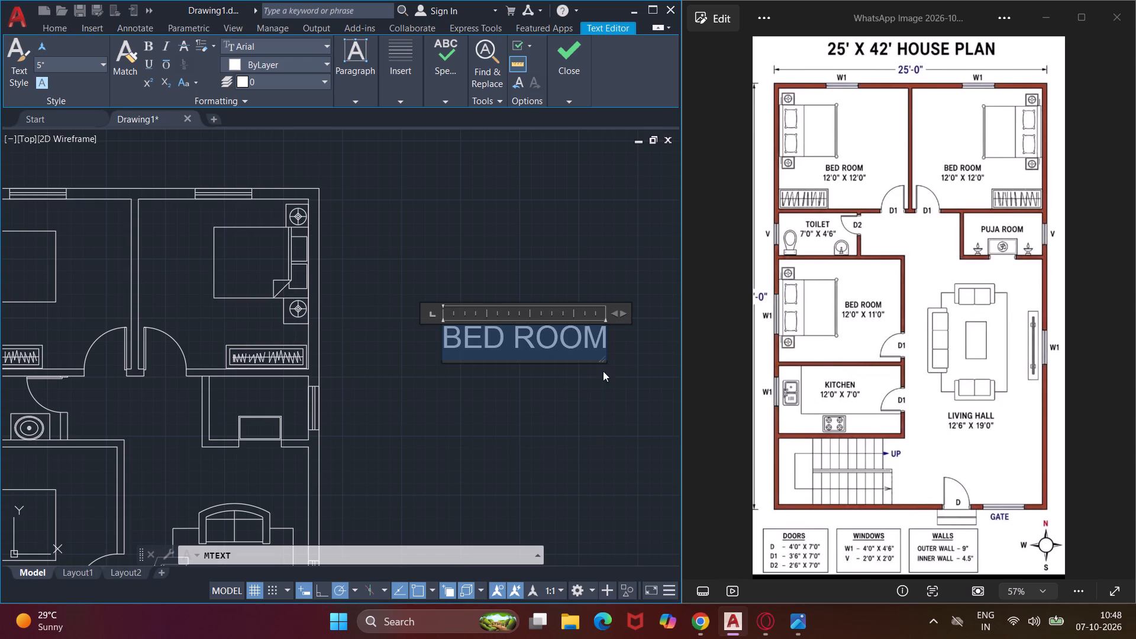
click(611, 337)
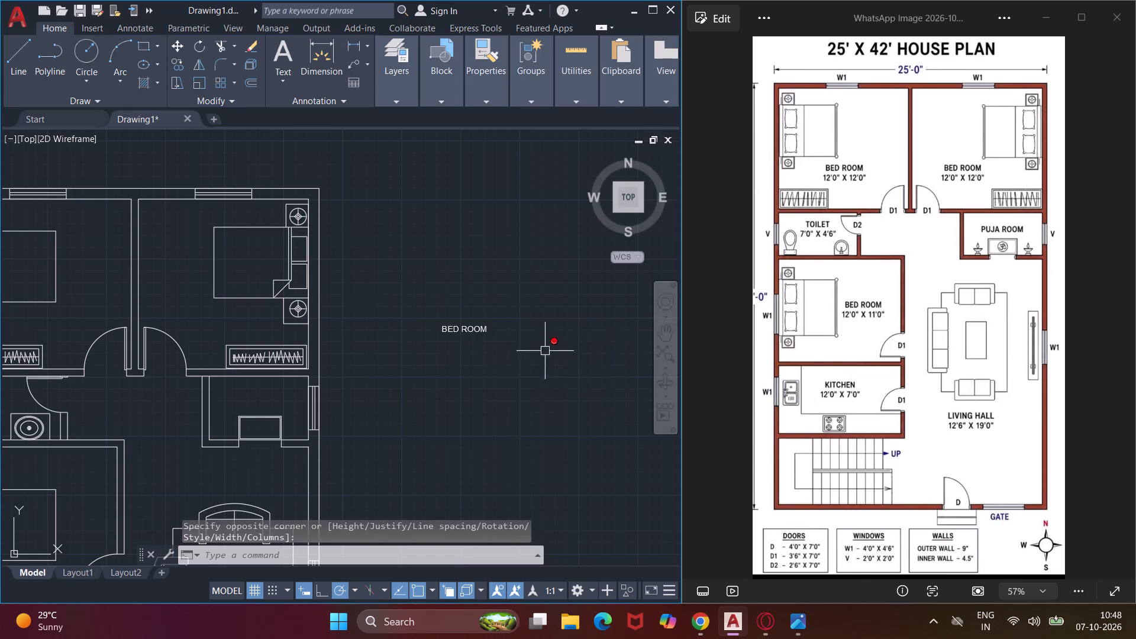
Reopen the BED ROOM label, widen its text box, and add the second line 12'0" X 12'0".
double_click(479, 328)
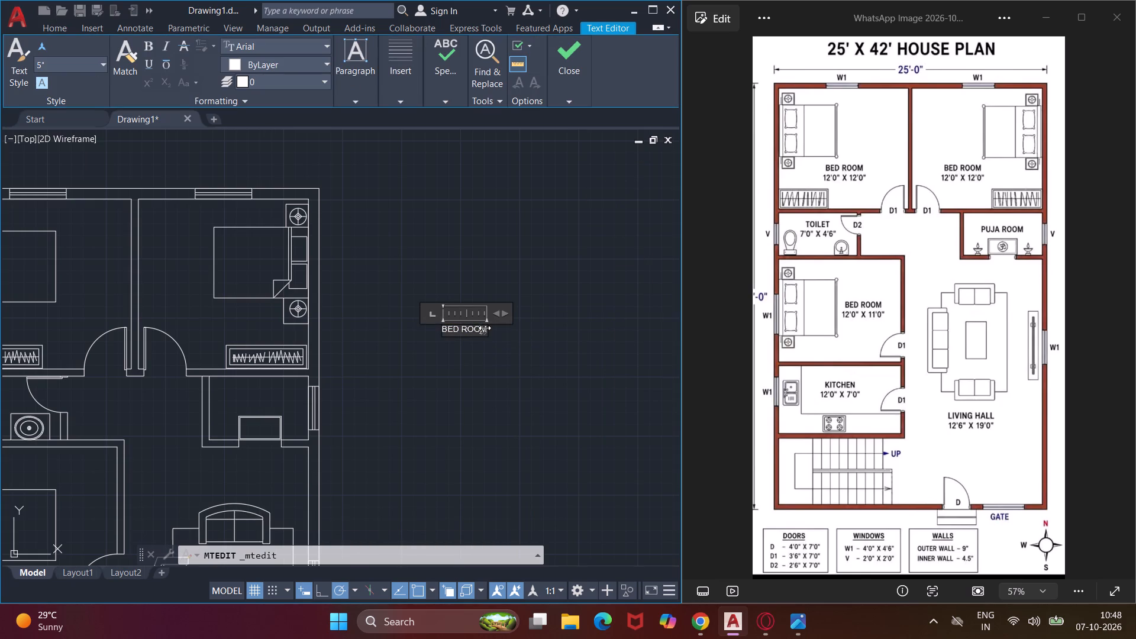
scroll(485, 328, up, 4)
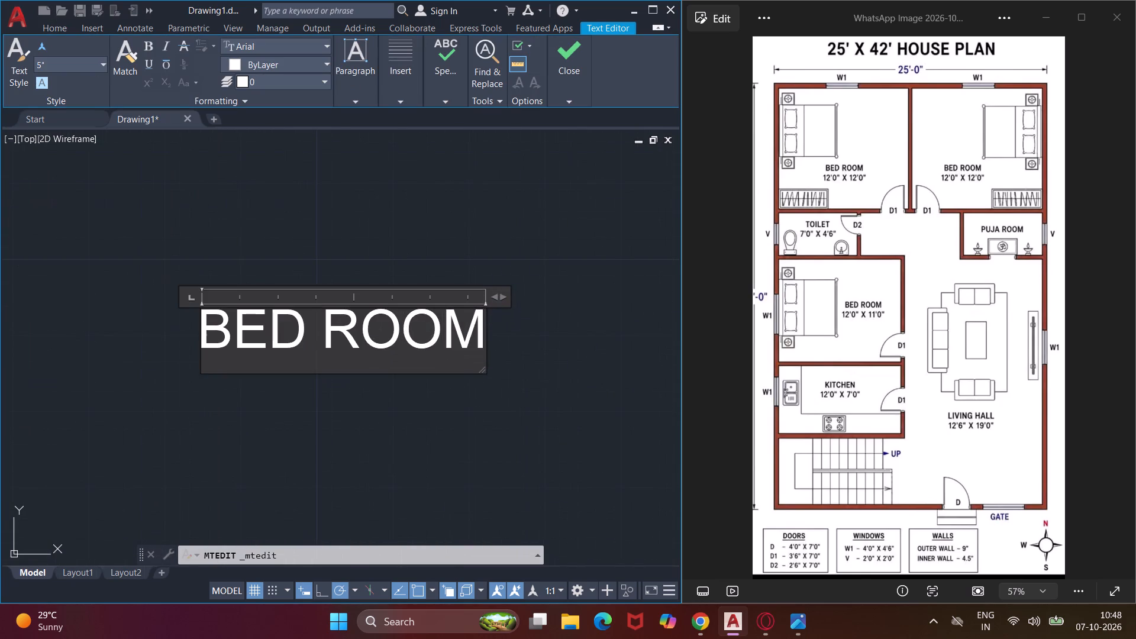
click(487, 325)
drag(484, 330, 596, 311)
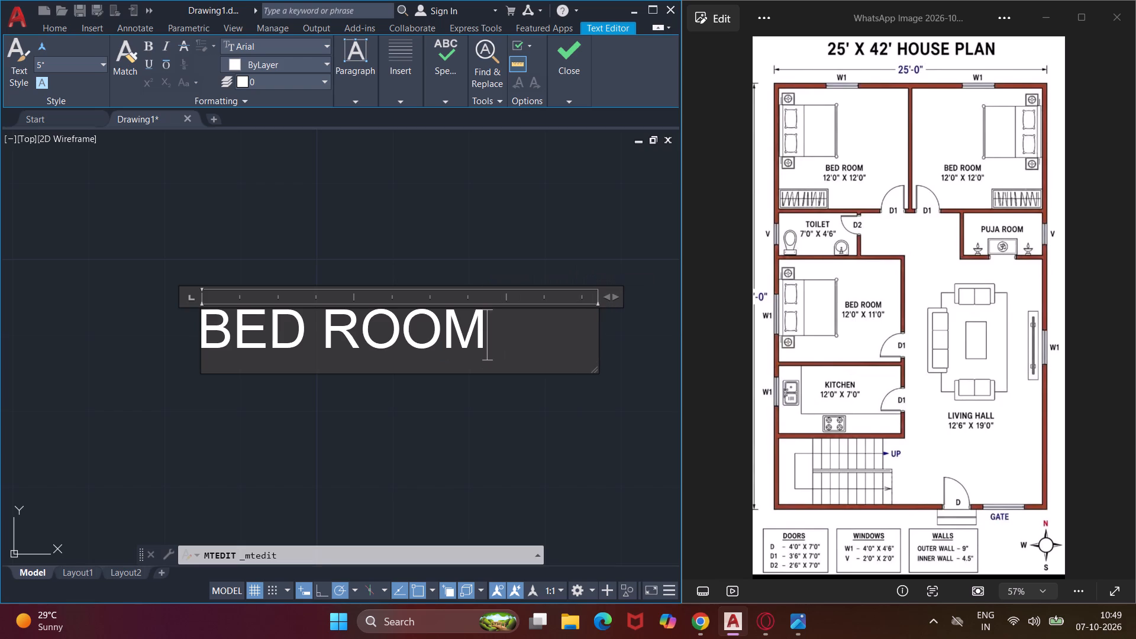
key(Return)
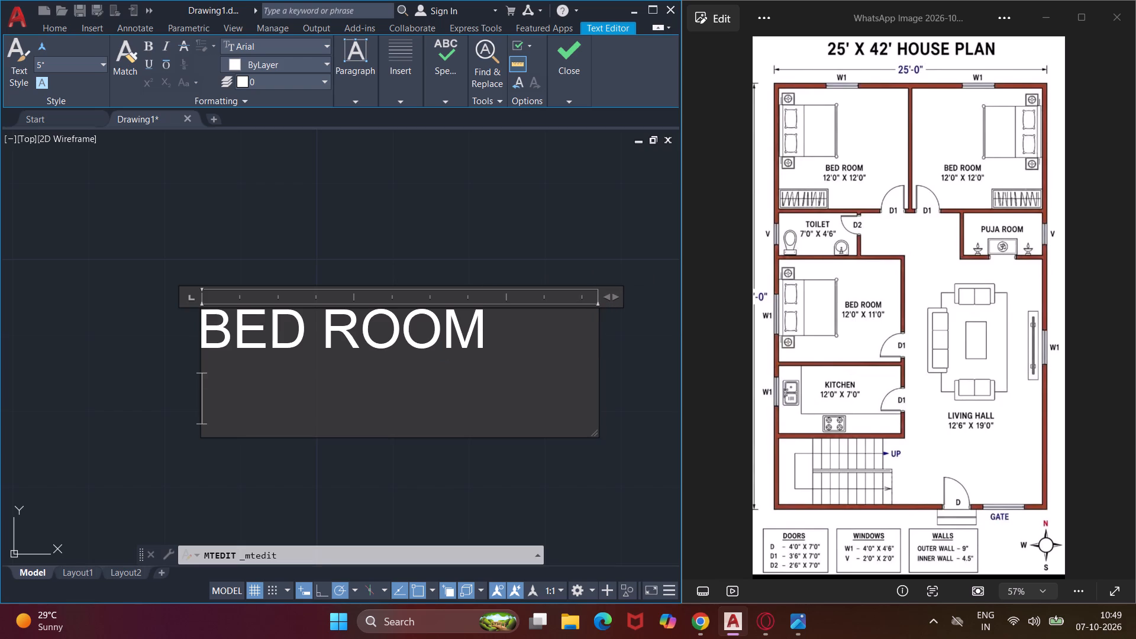
text(12')
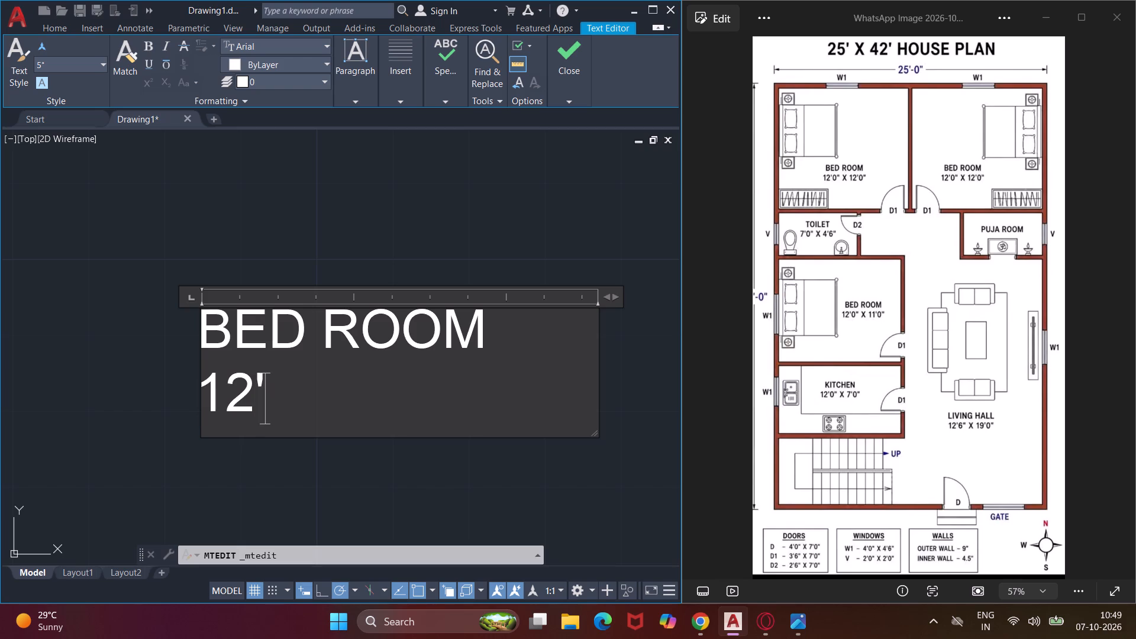
key(space)
key(BackSpace)
text(0")
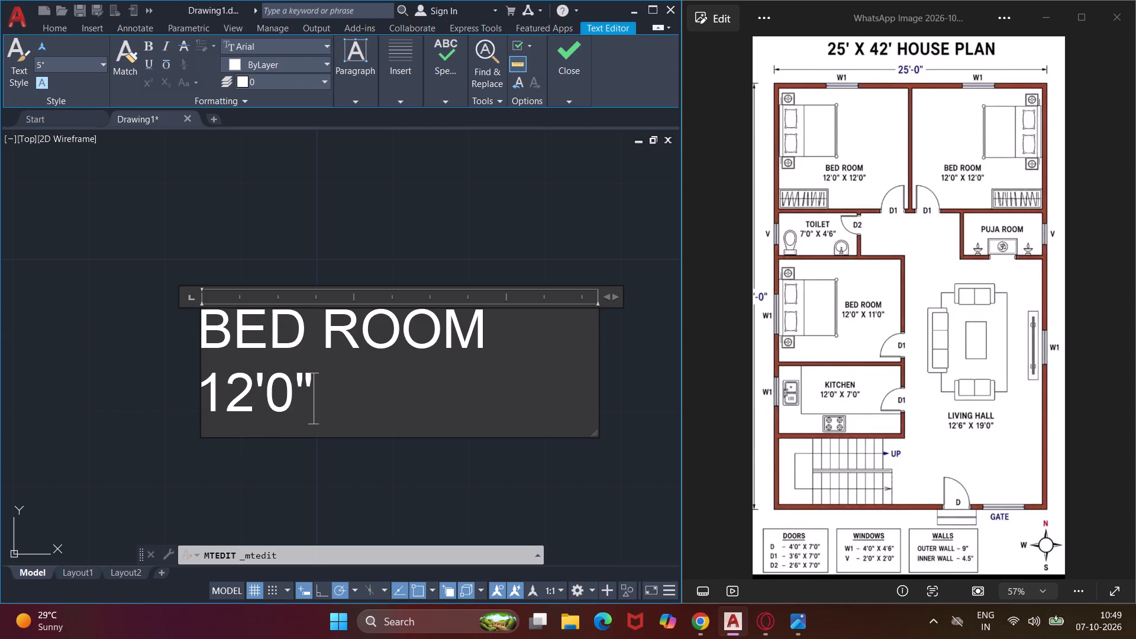
key(space)
text(X)
key(space)
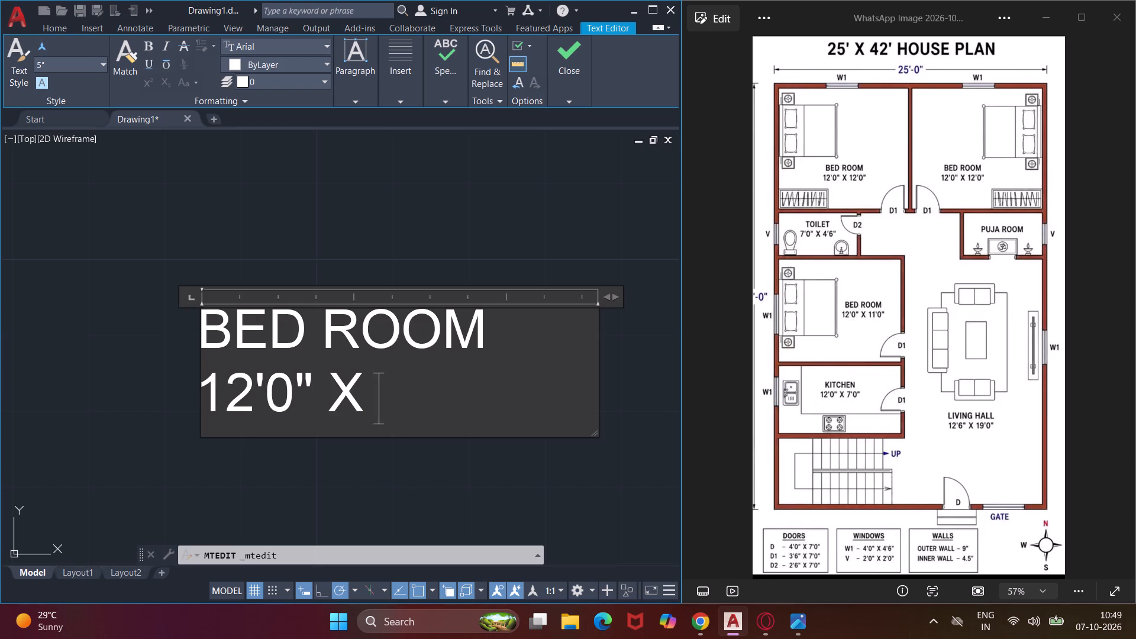
text(12'0")
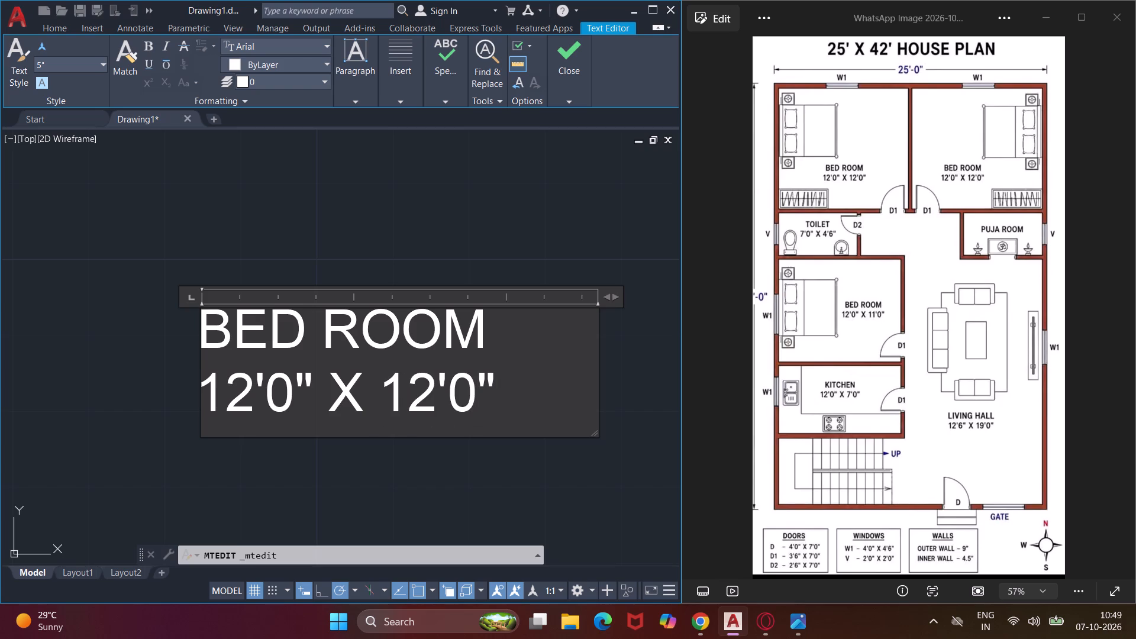
click(562, 480)
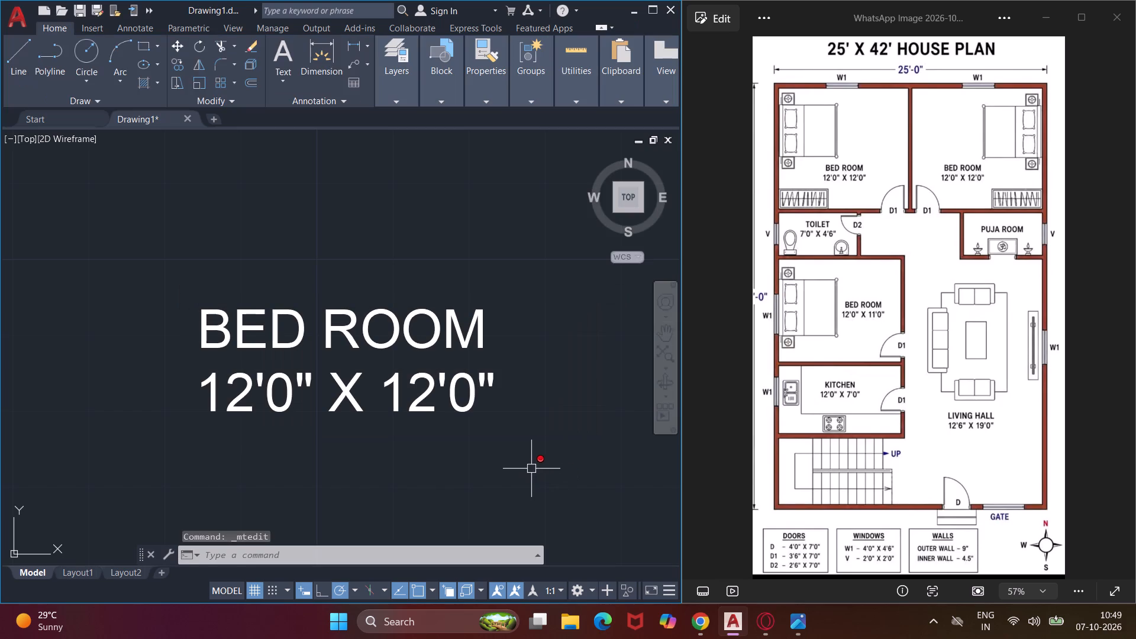
Copy the BED ROOM 12'0" X 12'0" label into both upper bedrooms, below the beds and above the wardrobes.
middle_drag(527, 454, 504, 392)
scroll(504, 392, up, 1)
scroll(487, 186, down, 2)
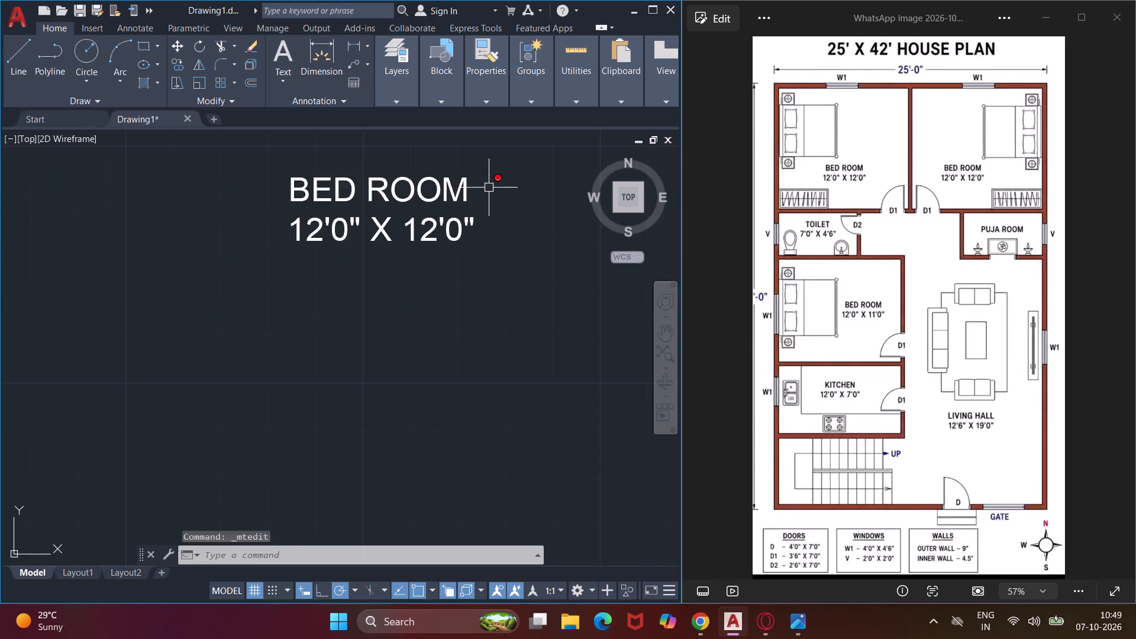
scroll(490, 188, down, 1)
click(509, 166)
click(304, 275)
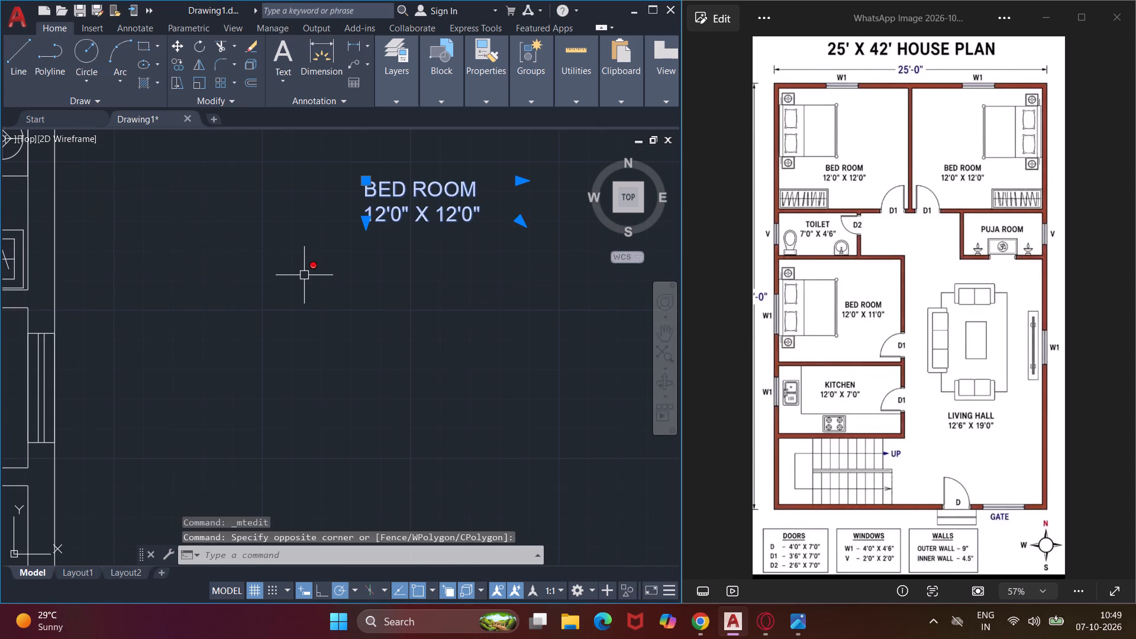
text(CO)
key(space)
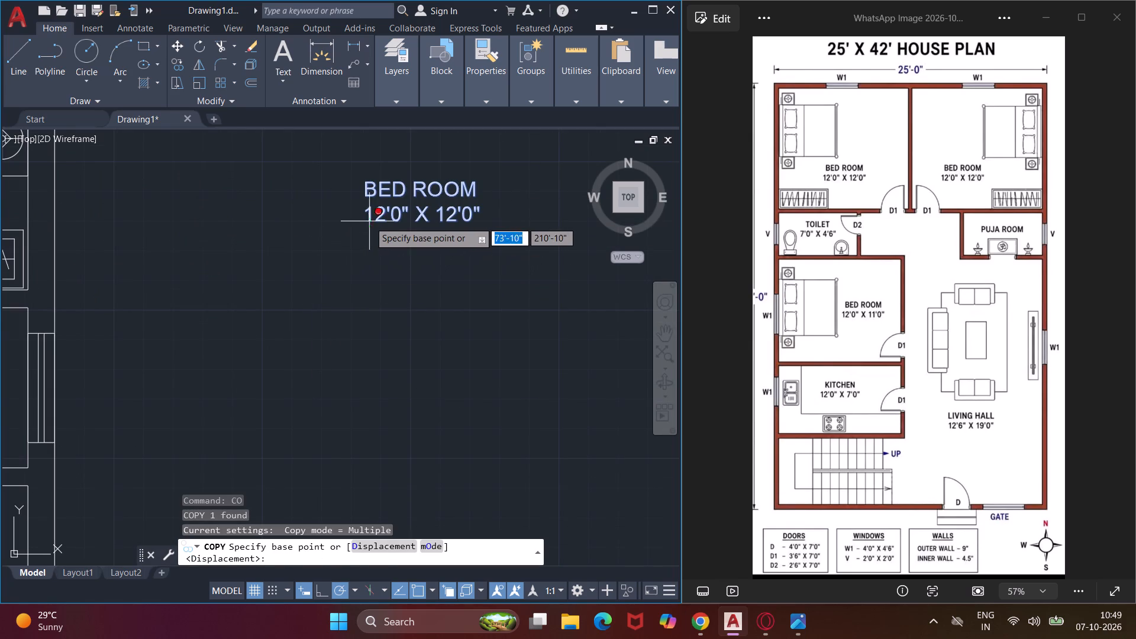
click(369, 221)
scroll(369, 221, down, 4)
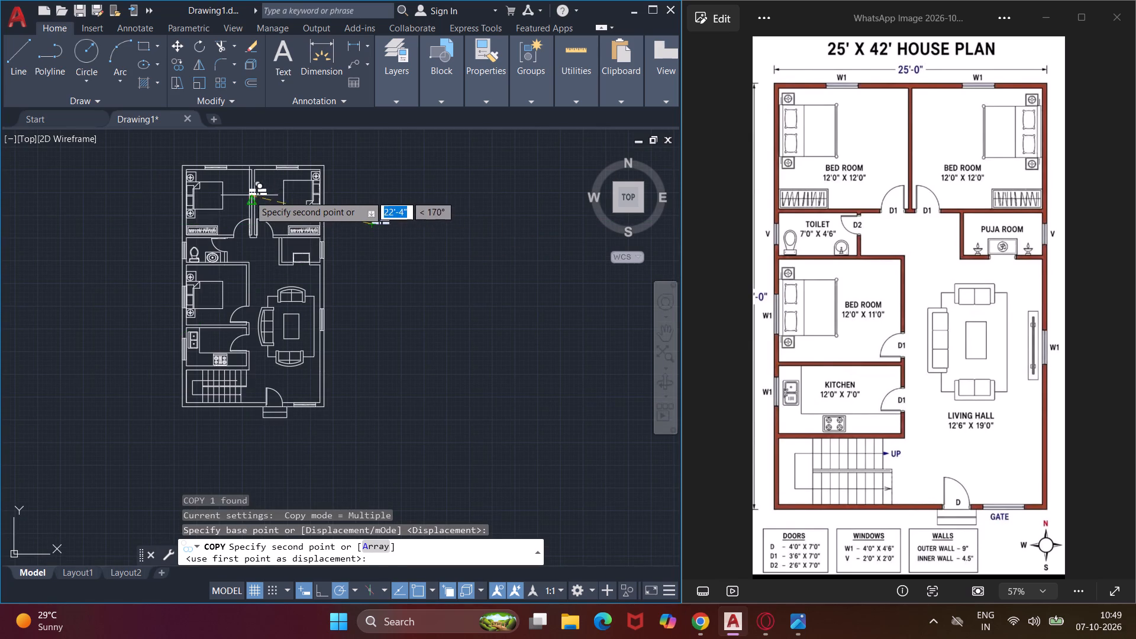
scroll(215, 215, up, 5)
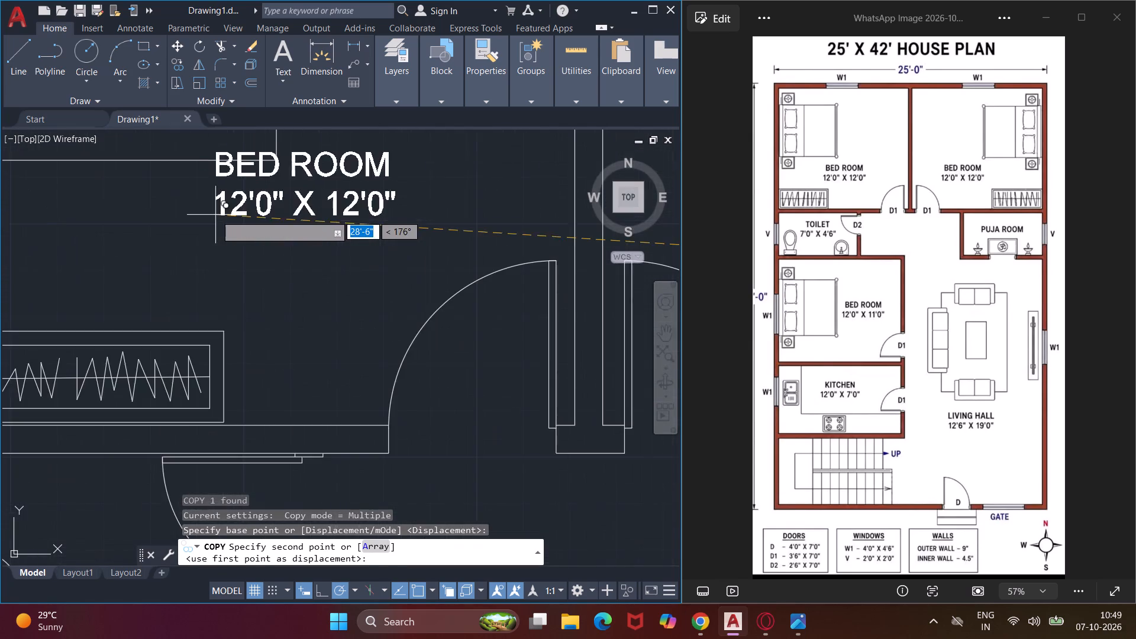
click(192, 252)
scroll(151, 245, down, 3)
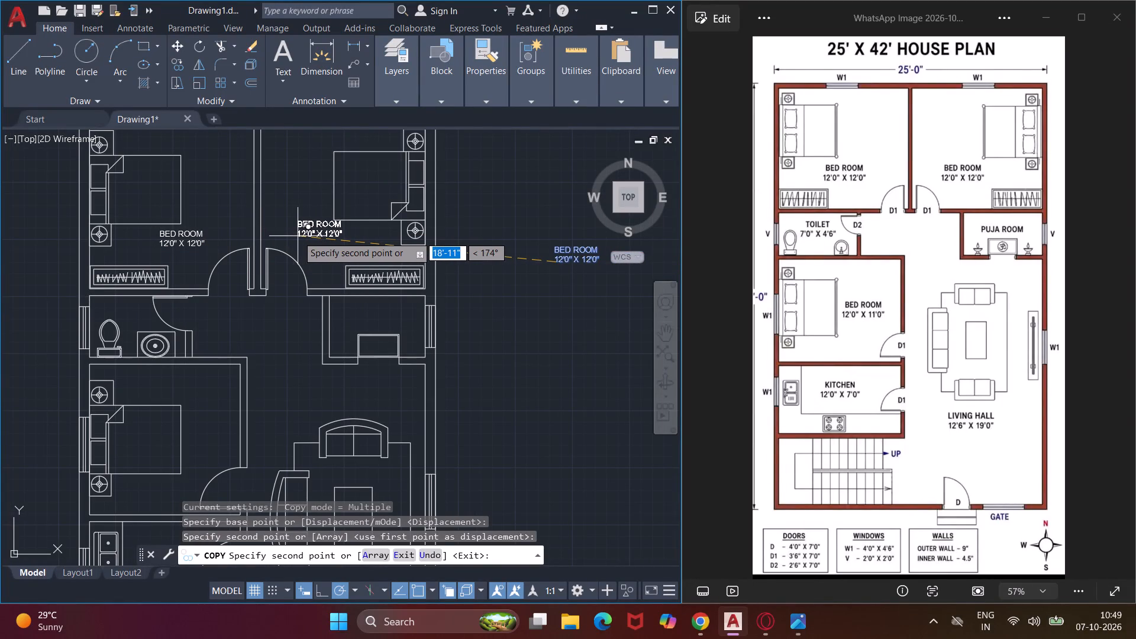
click(298, 236)
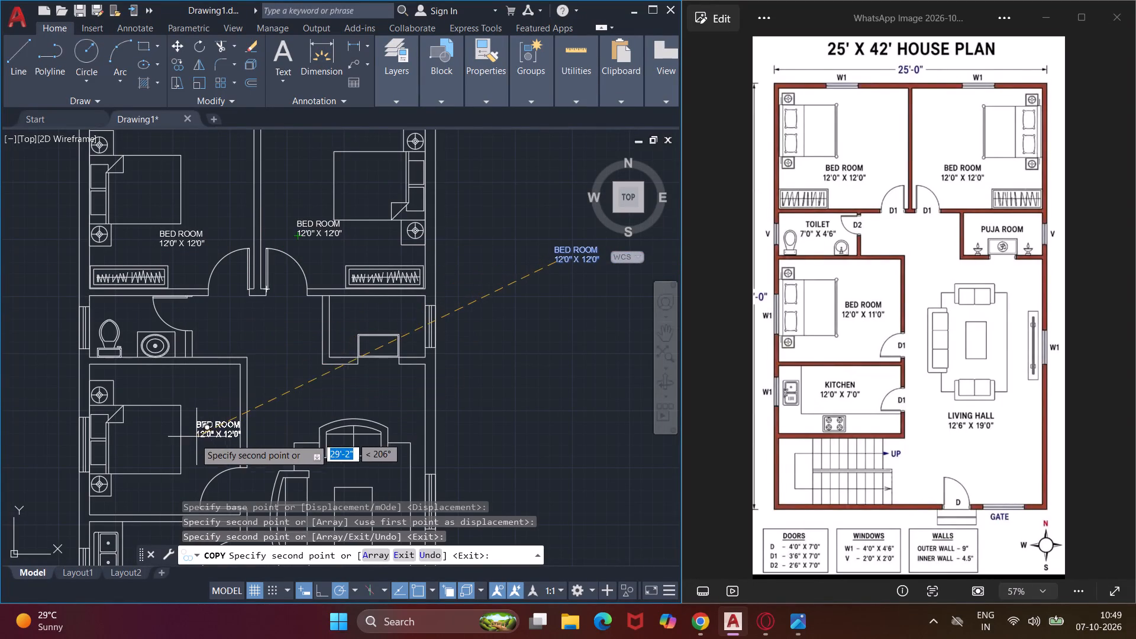
Place another copy of the label beside the bed in the bedroom below the toilet and end the copying.
middle_drag(189, 442, 206, 350)
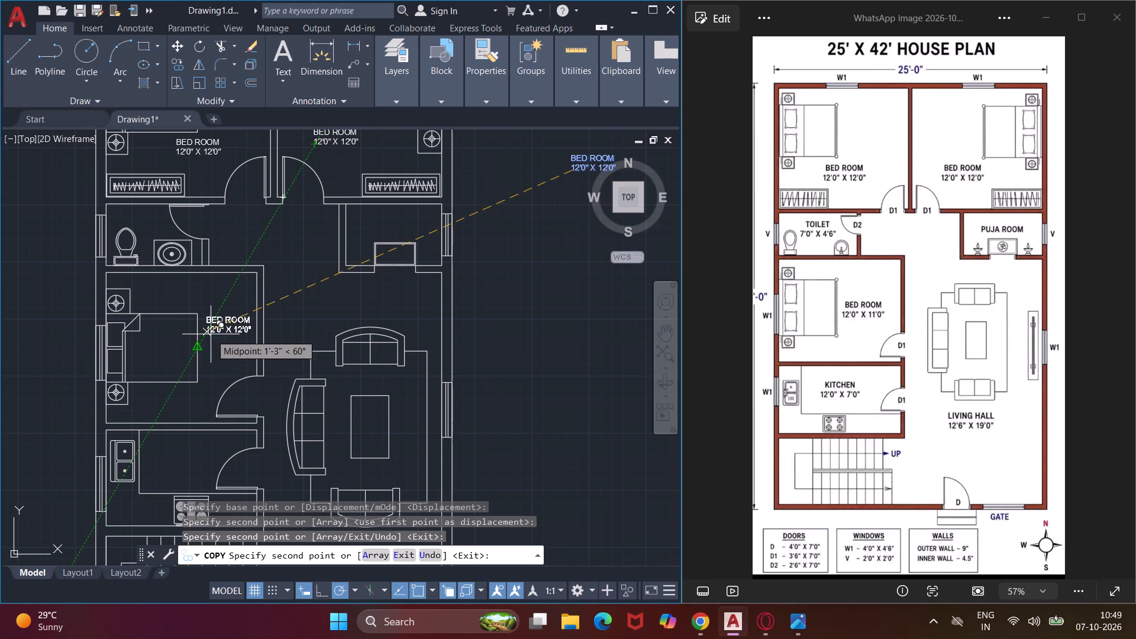
scroll(211, 334, up, 2)
click(205, 325)
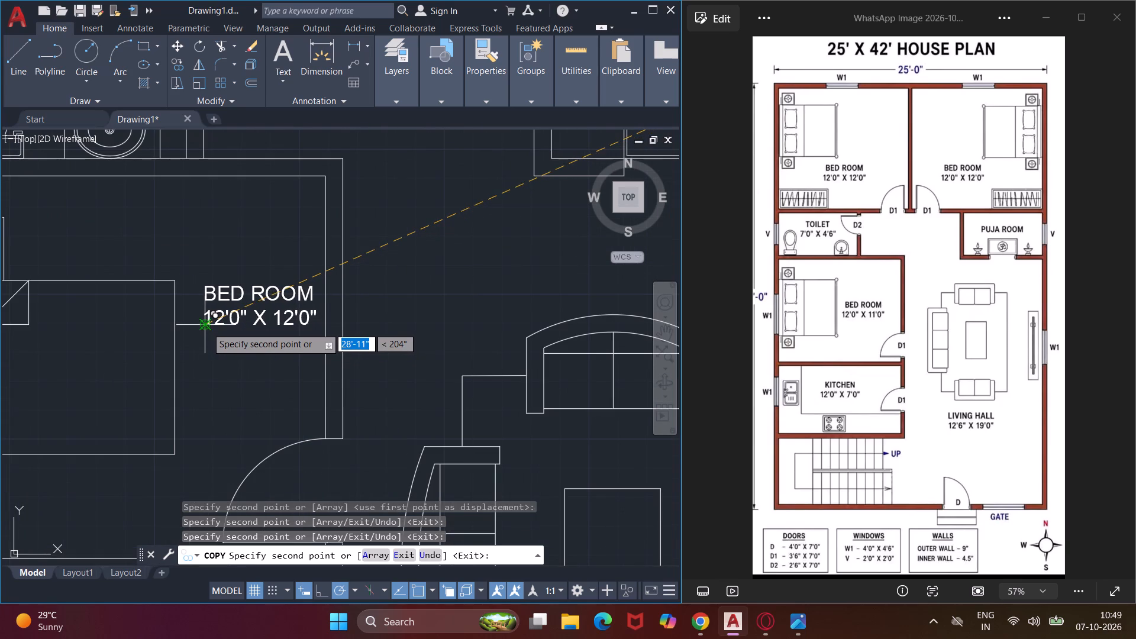
key(Escape)
Change the size line of the label in the bedroom below the toilet to 12'0" X 11'0".
double_click(249, 319)
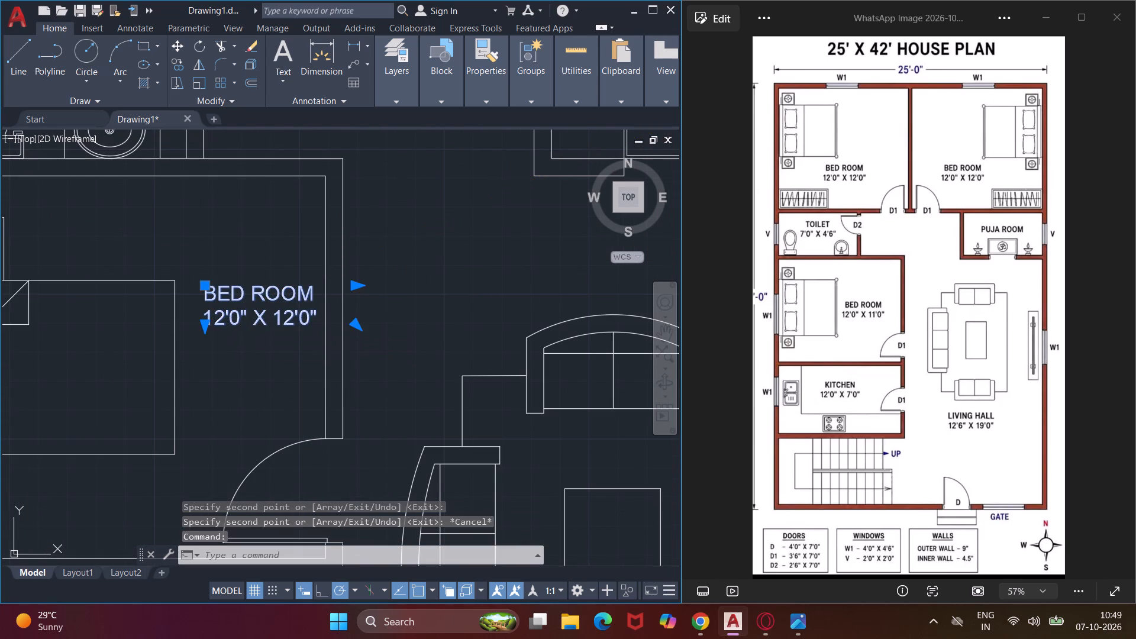
click(249, 319)
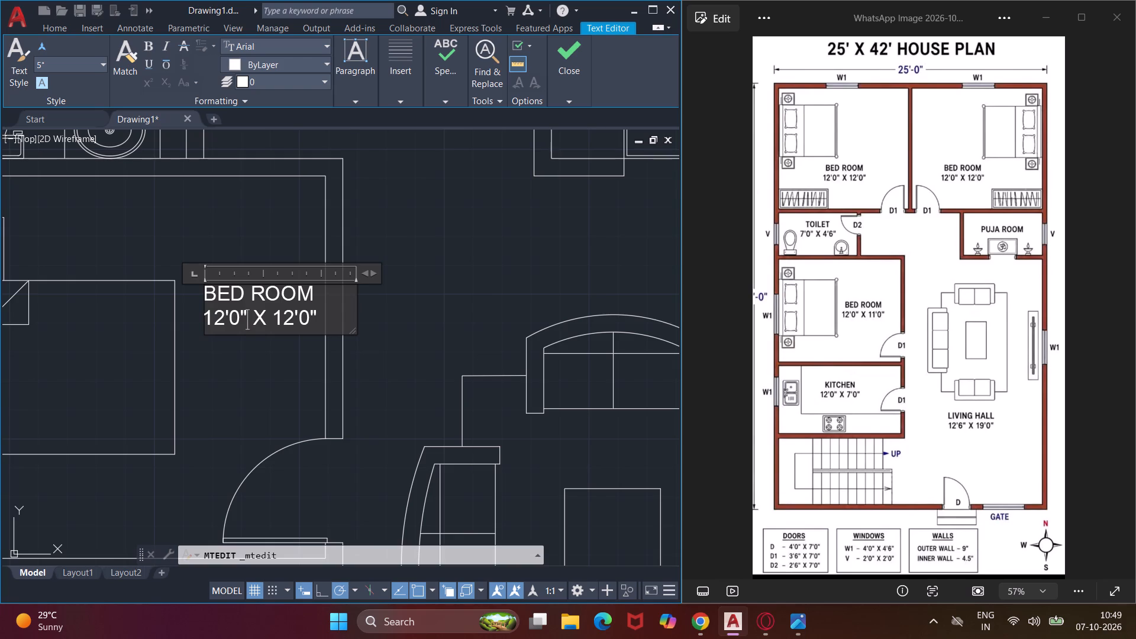
click(293, 317)
key(BackSpace)
text(14)
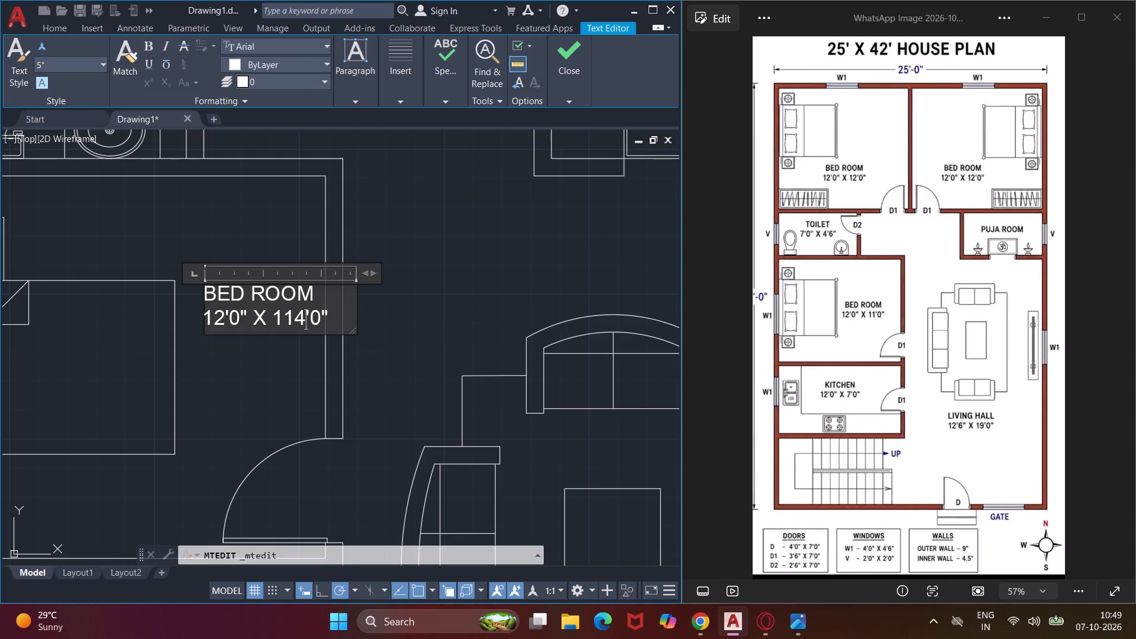
key(BackSpace)
key(BackSpace)
key(1)
click(270, 402)
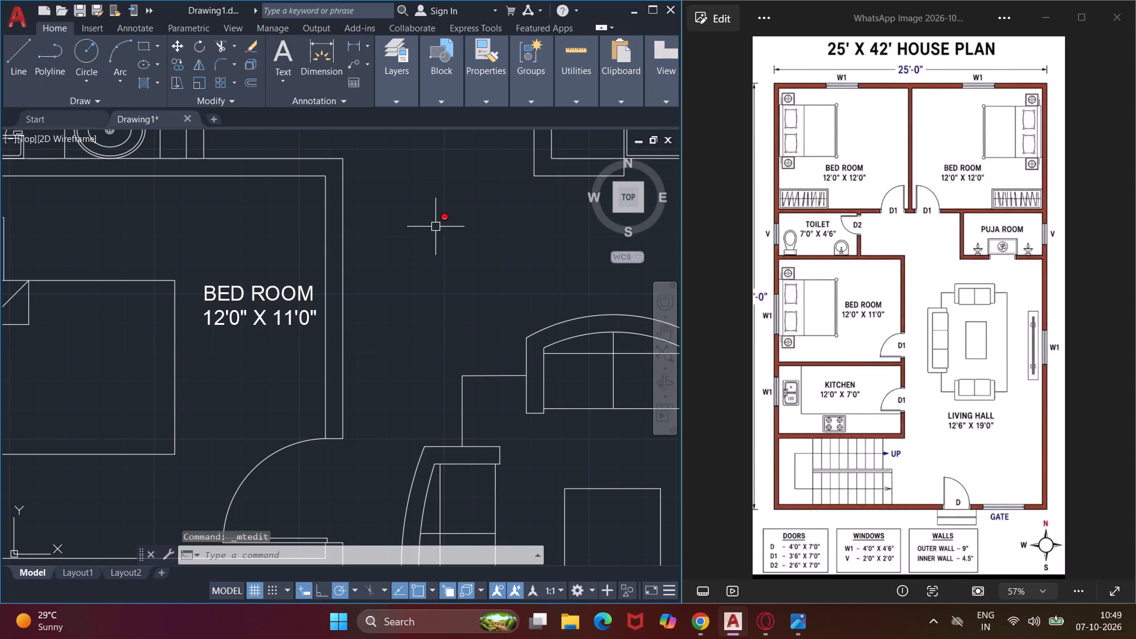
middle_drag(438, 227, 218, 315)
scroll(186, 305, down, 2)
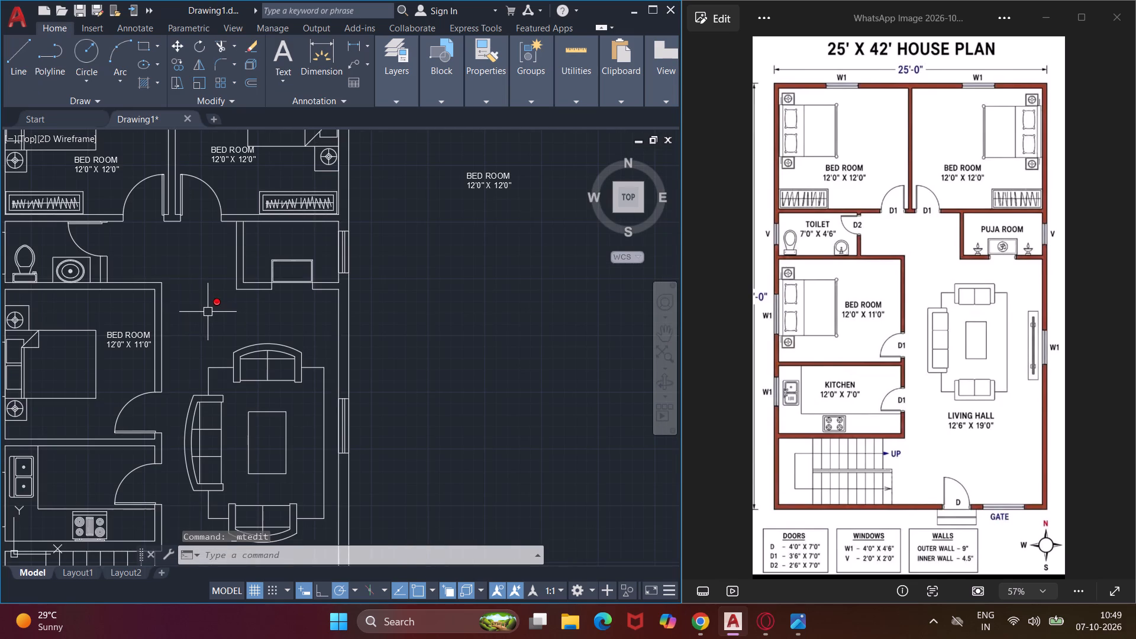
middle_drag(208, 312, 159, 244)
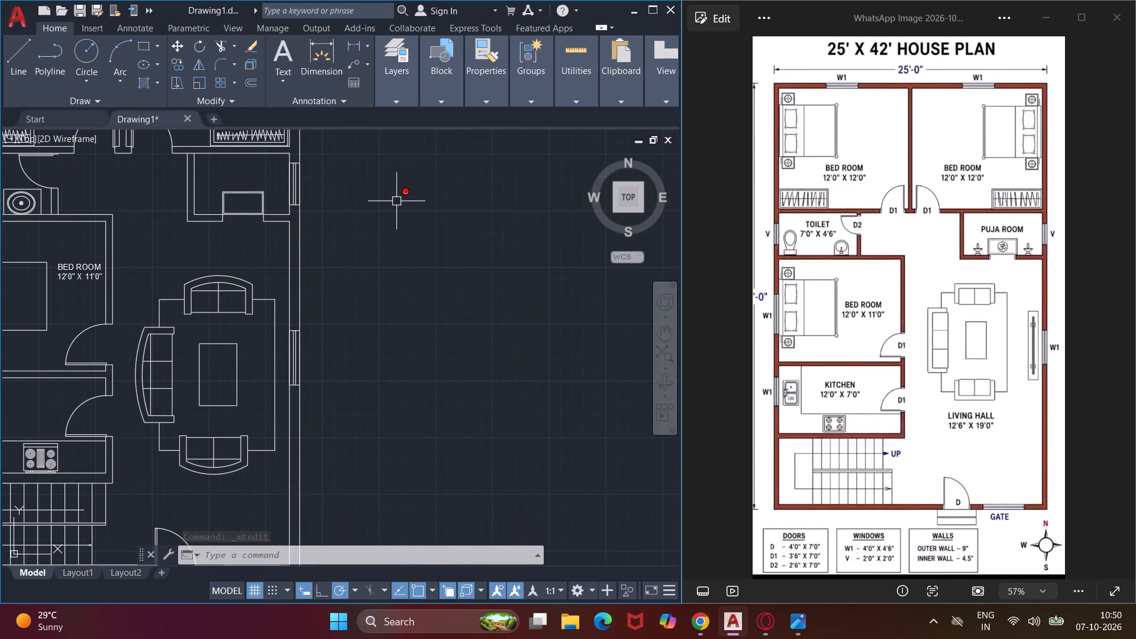
Replace the text of the spare BED ROOM label outside the plan with KITCHEN and a second line 12'0" X 7'0".
middle_drag(398, 208, 399, 374)
scroll(446, 275, up, 2)
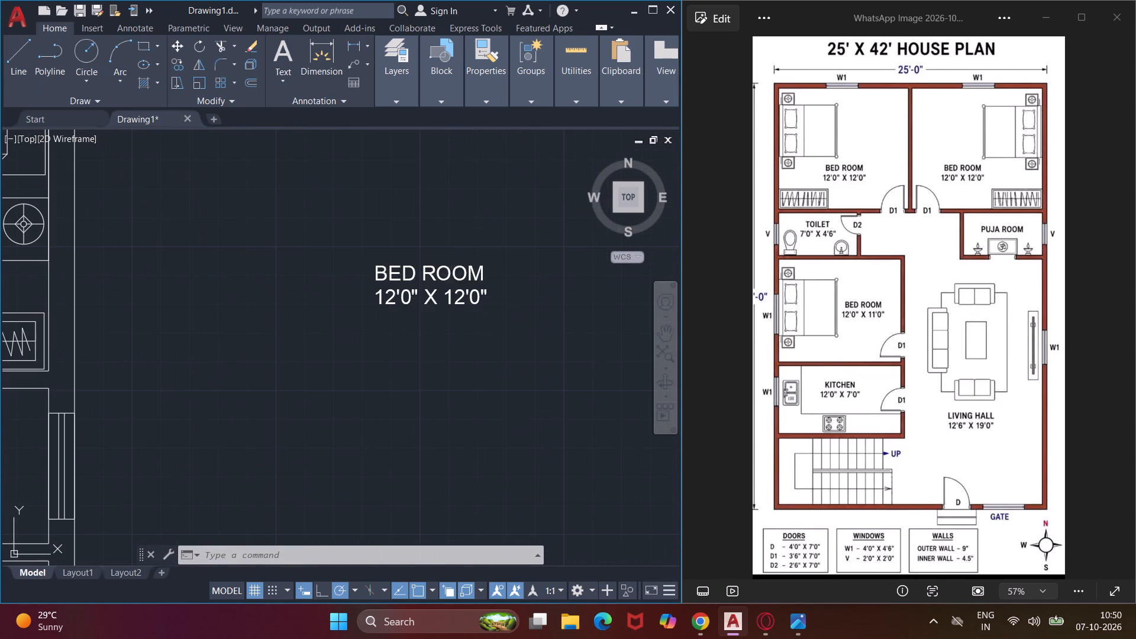
double_click(452, 275)
click(504, 298)
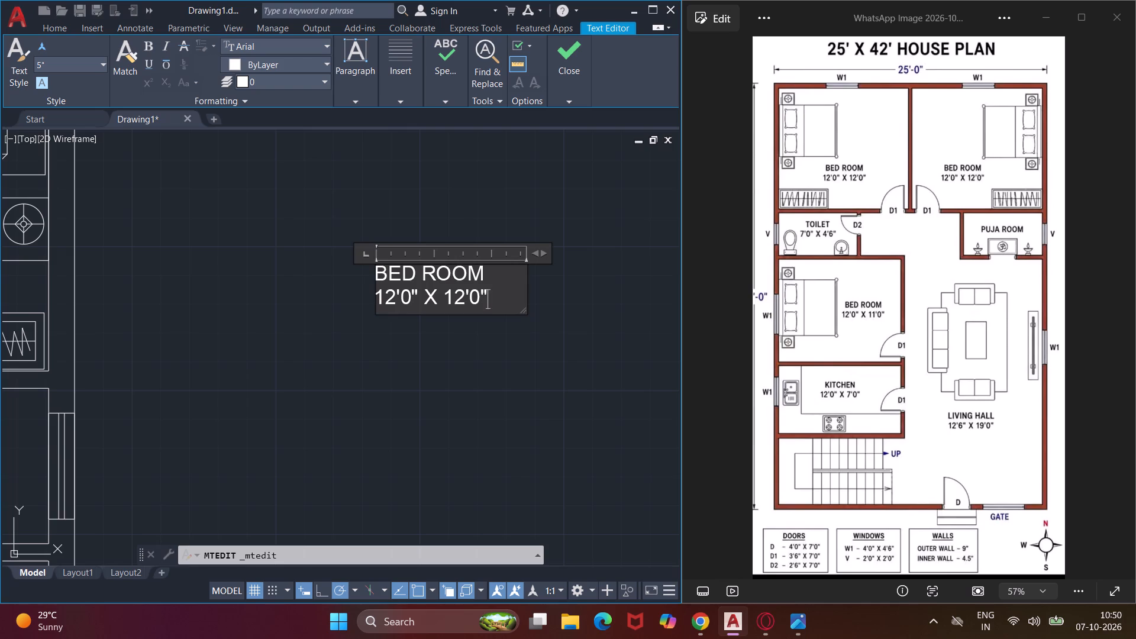
key(BackSpace)
key(BackSpace)
key(BackSpace)
key(BackSpace)
key(BackSpace)
key(BackSpace)
key(BackSpace)
key(BackSpace)
key(BackSpace)
key(BackSpace)
key(BackSpace)
key(BackSpace)
key(BackSpace)
key(BackSpace)
key(BackSpace)
key(BackSpace)
key(BackSpace)
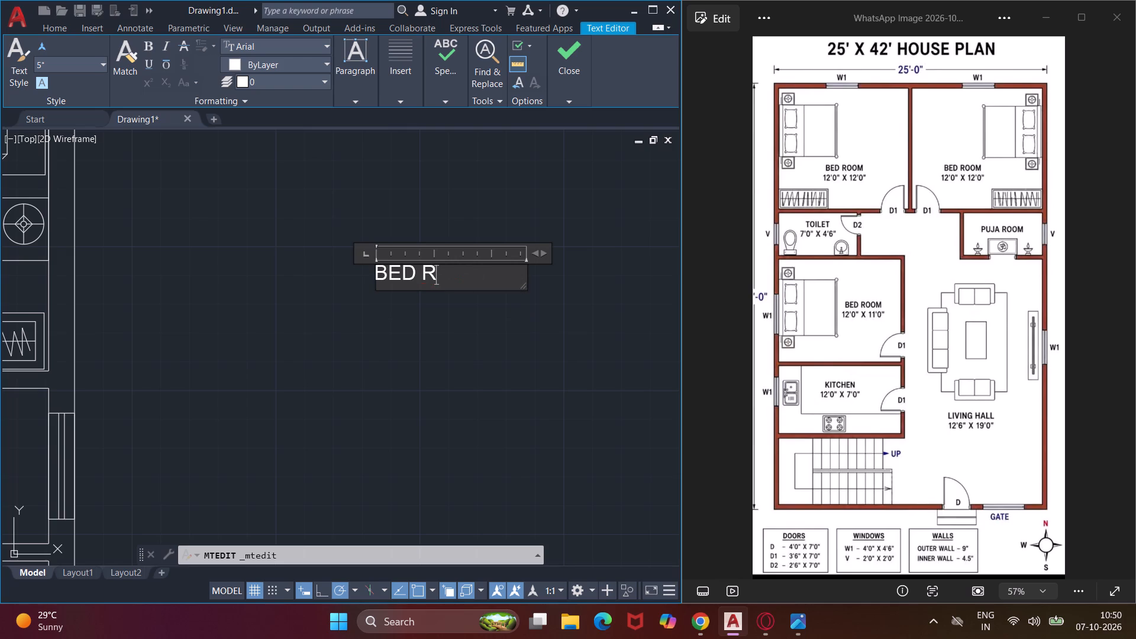
key(BackSpace)
key(BackSpace)
key(BackSpace)
key(BackSpace)
key(BackSpace)
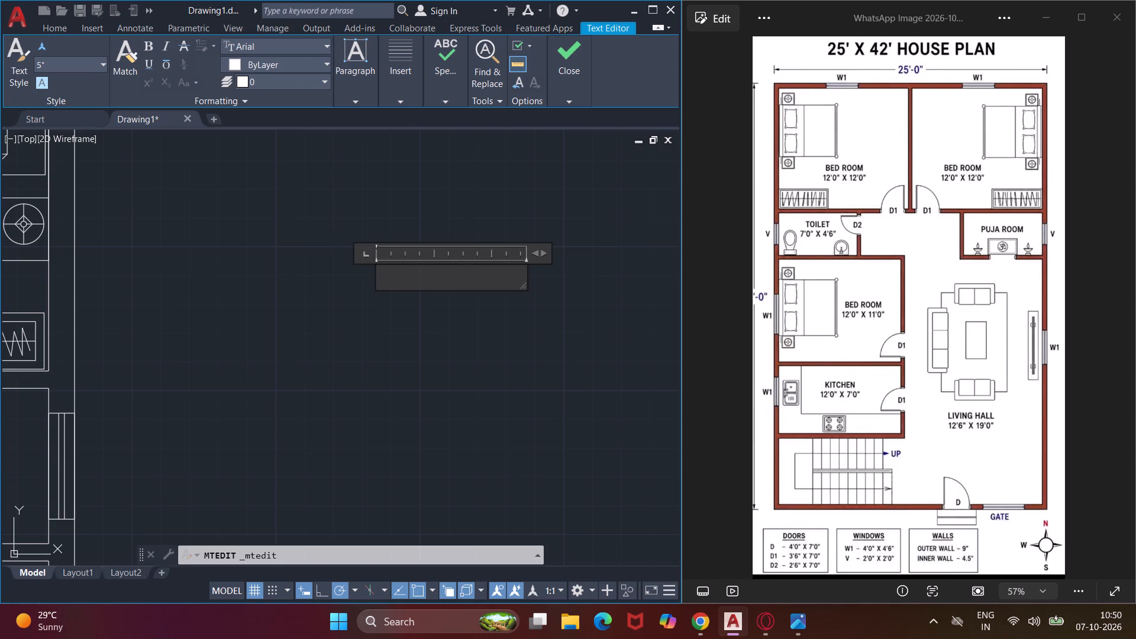
text(KITCHEN)
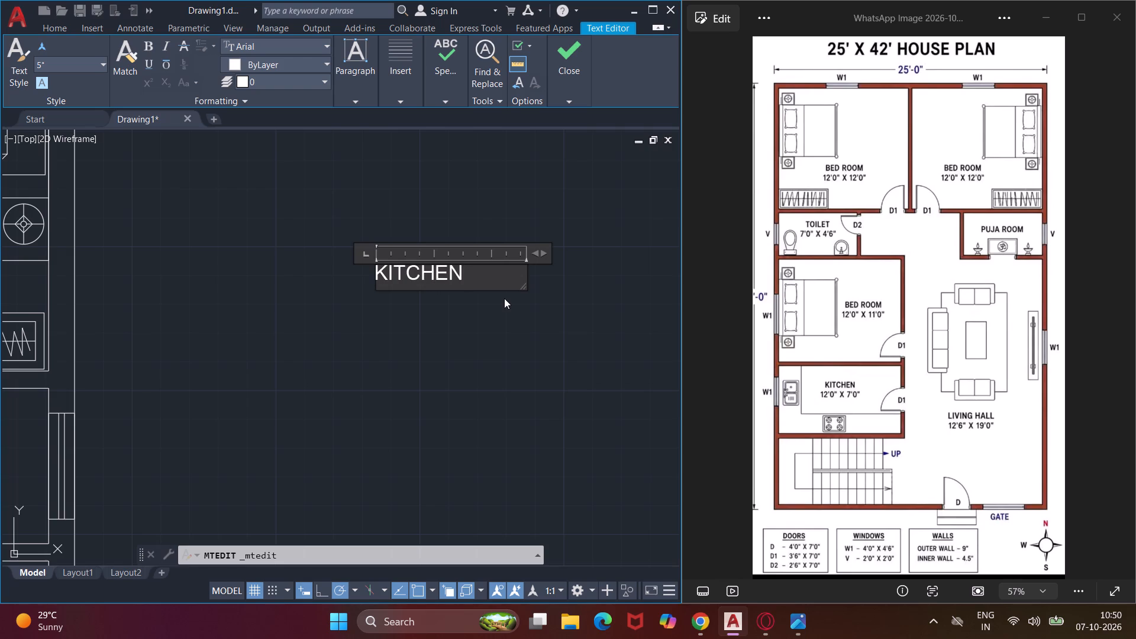
key(Return)
text(12')
text(0")
key(space)
text(X)
key(space)
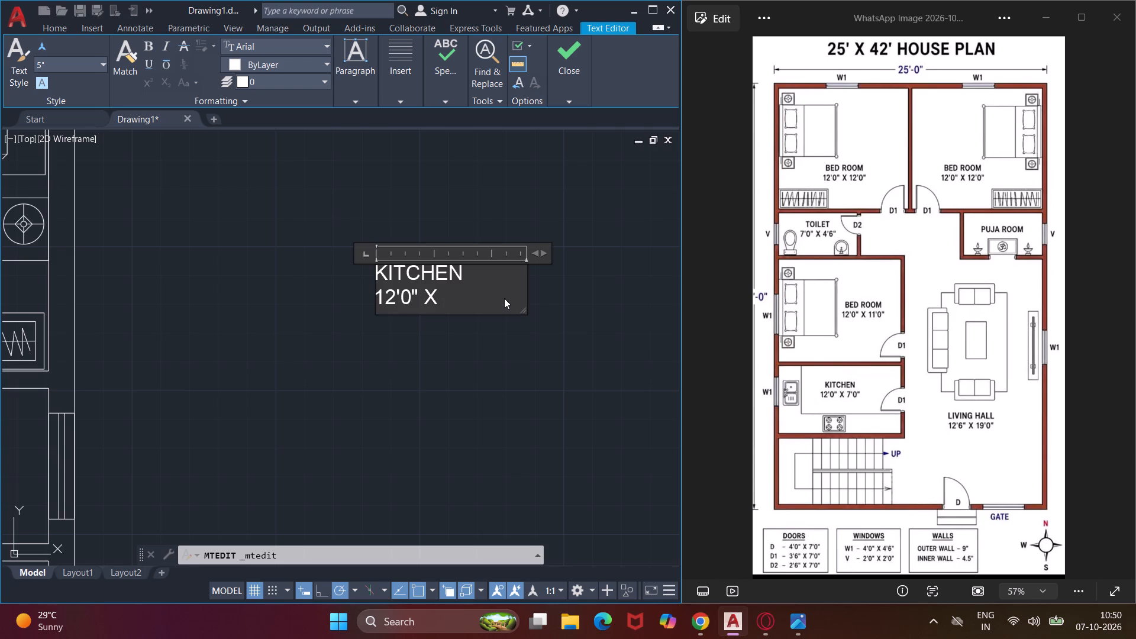
text(7'0")
click(498, 405)
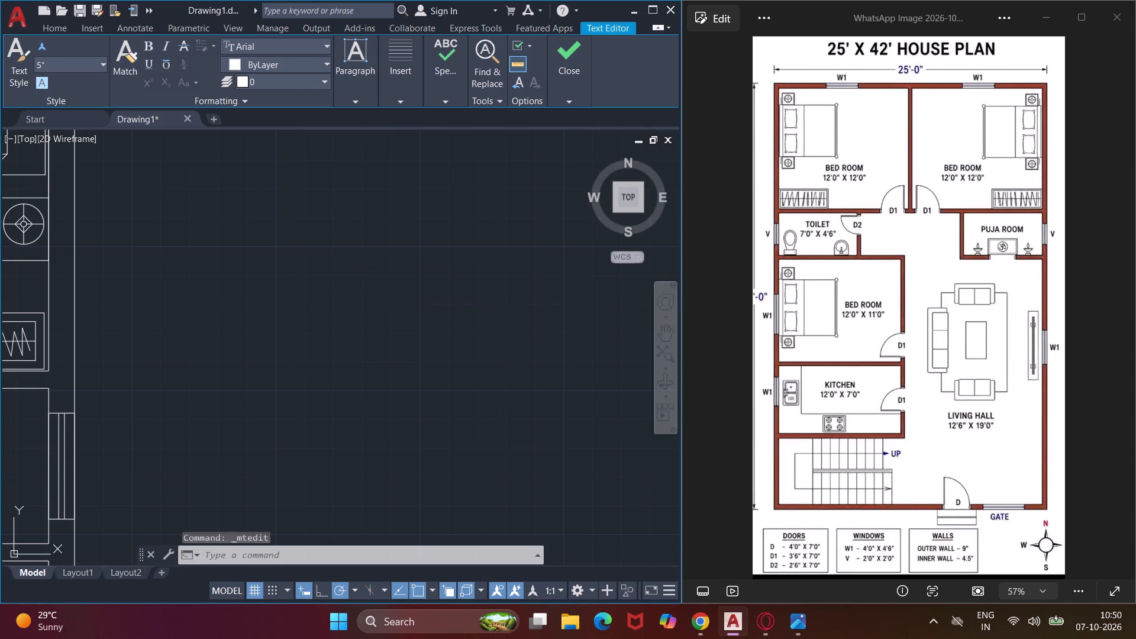
Copy the KITCHEN 12'0" X 7'0" label into the kitchen, beside the sink, and end the copying.
click(513, 227)
click(354, 341)
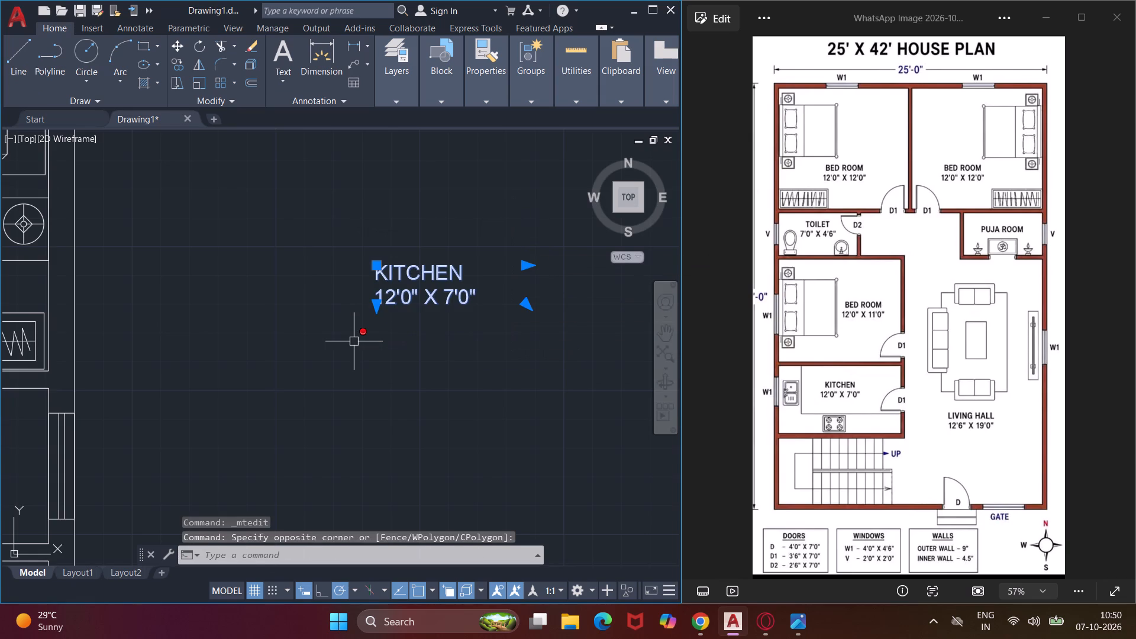
text(CO)
key(space)
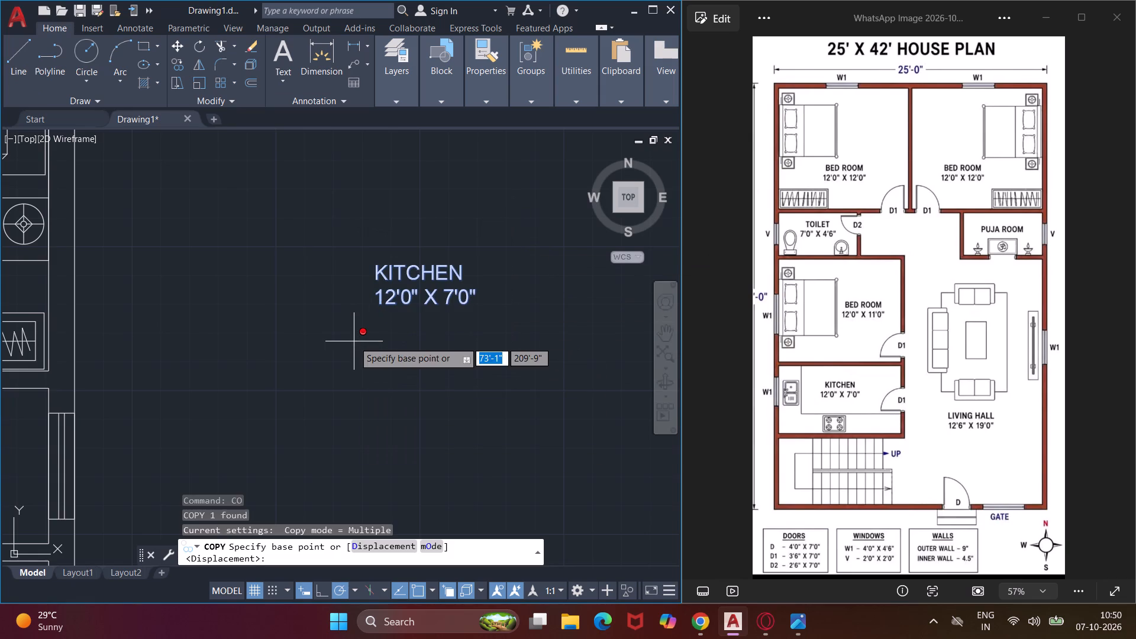
click(379, 306)
scroll(379, 306, down, 3)
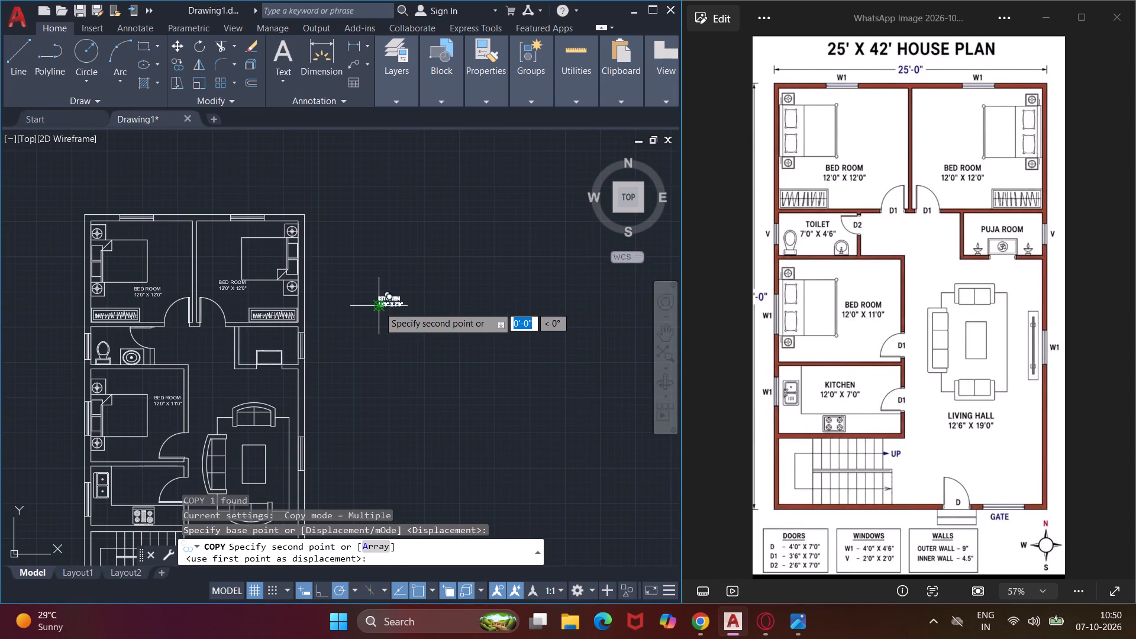
scroll(119, 483, up, 2)
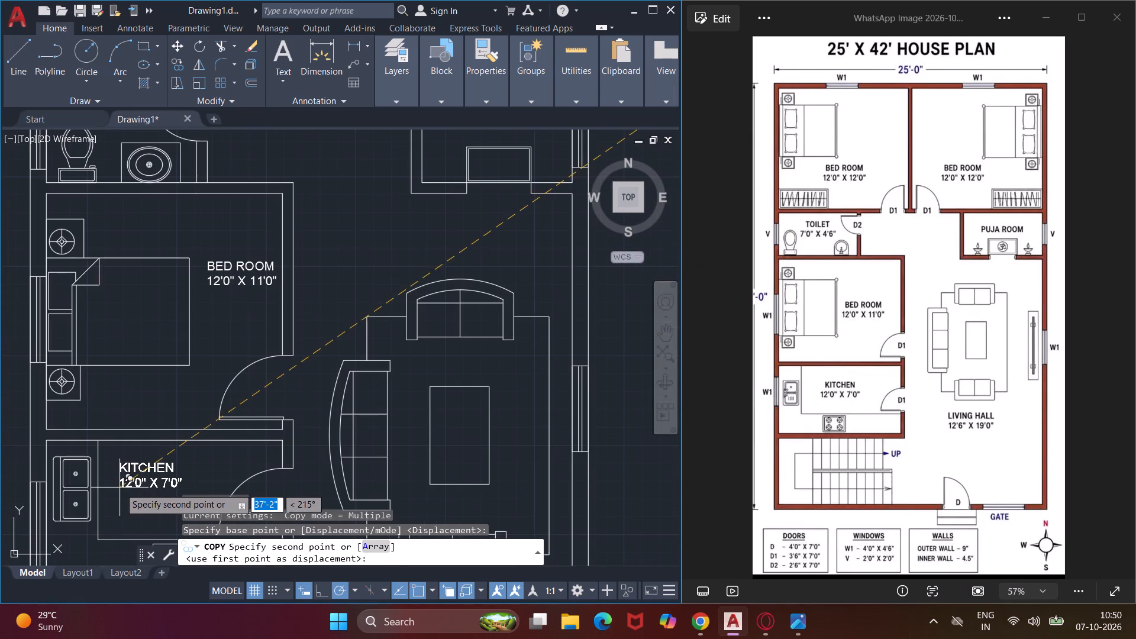
click(118, 495)
scroll(114, 462, down, 3)
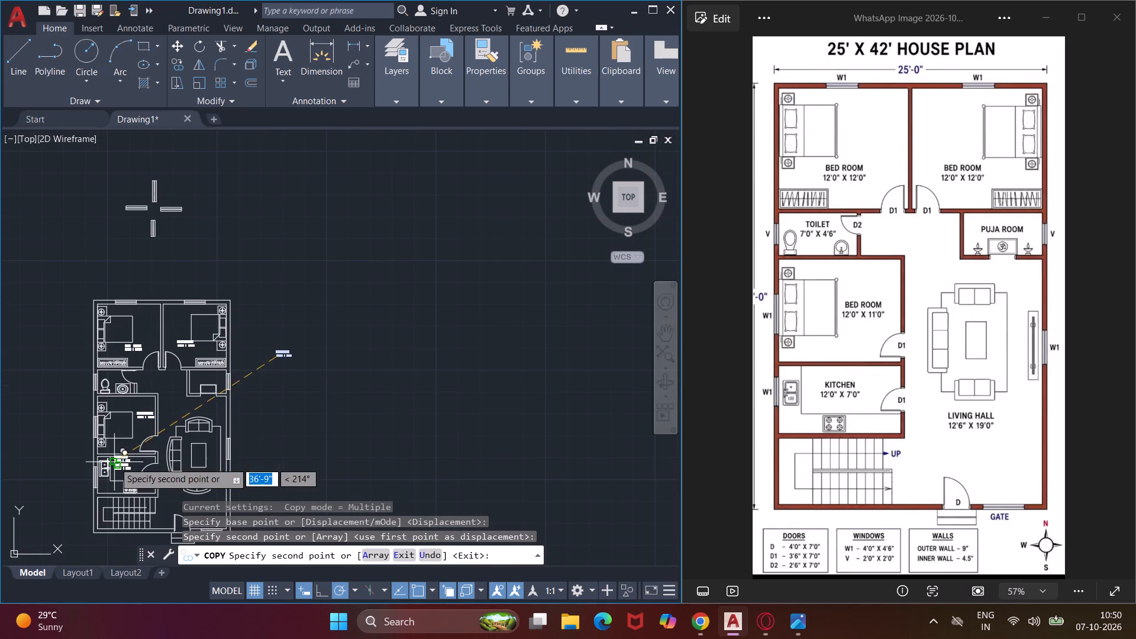
key(Escape)
Reopen the spare KITCHEN label outside the plan and clear both of its text lines.
scroll(275, 359, up, 3)
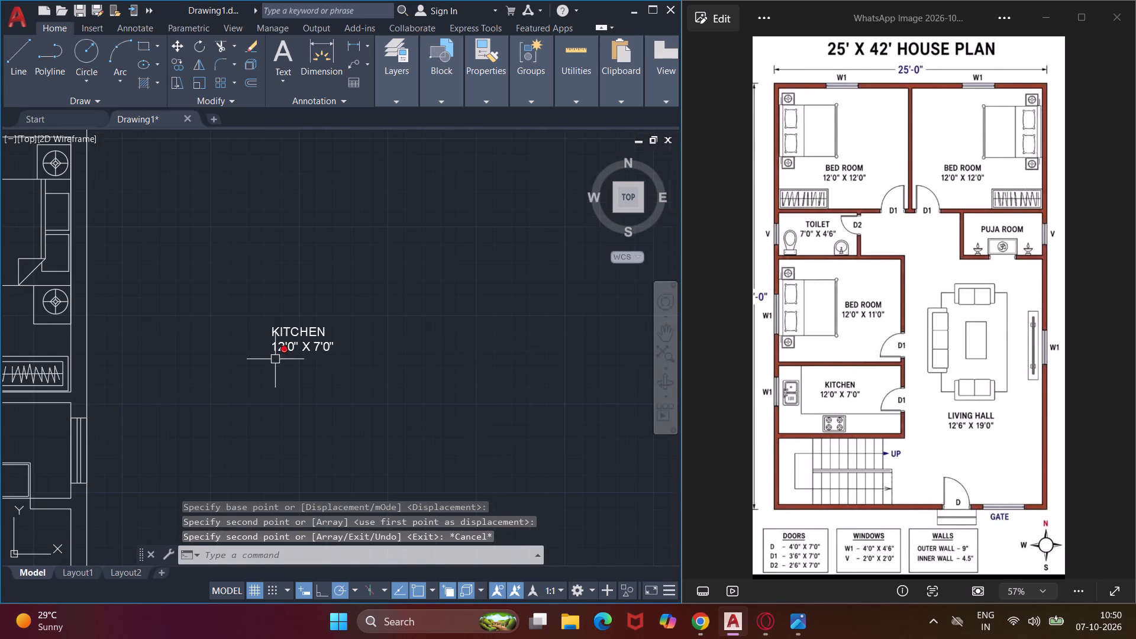
double_click(293, 344)
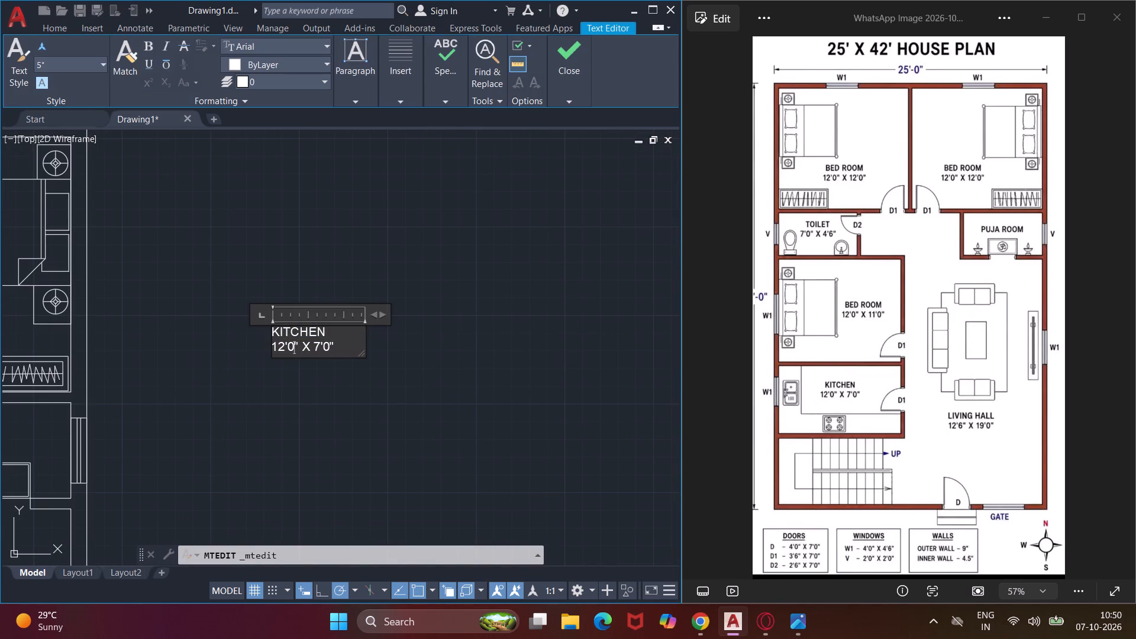
click(349, 347)
key(BackSpace)
key(BackSpace)
key(BackSpace)
key(BackSpace)
key(BackSpace)
key(BackSpace)
key(BackSpace)
key(BackSpace)
key(BackSpace)
key(BackSpace)
key(BackSpace)
key(BackSpace)
key(BackSpace)
key(BackSpace)
key(BackSpace)
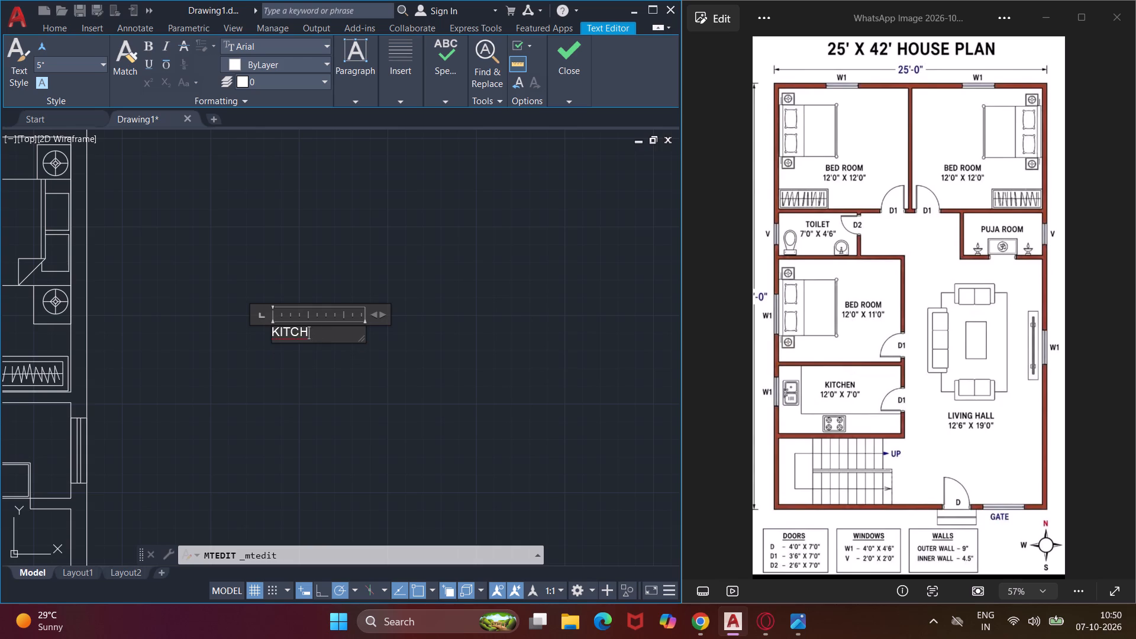
key(BackSpace)
key(BackSpace)
key(BackSpace)
key(BackSpace)
key(BackSpace)
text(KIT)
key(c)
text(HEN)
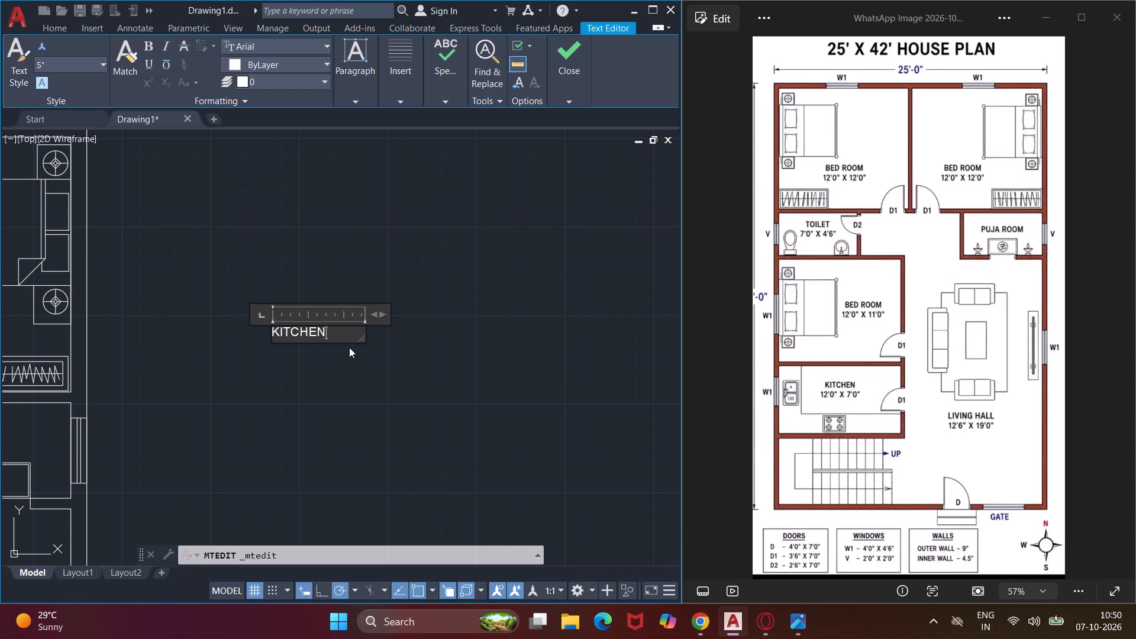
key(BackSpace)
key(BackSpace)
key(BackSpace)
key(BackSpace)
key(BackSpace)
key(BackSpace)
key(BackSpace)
Fill the emptied label with LIVING HALL and a second line 12'6" X 19'0", and finish the text editing.
text(LIVING)
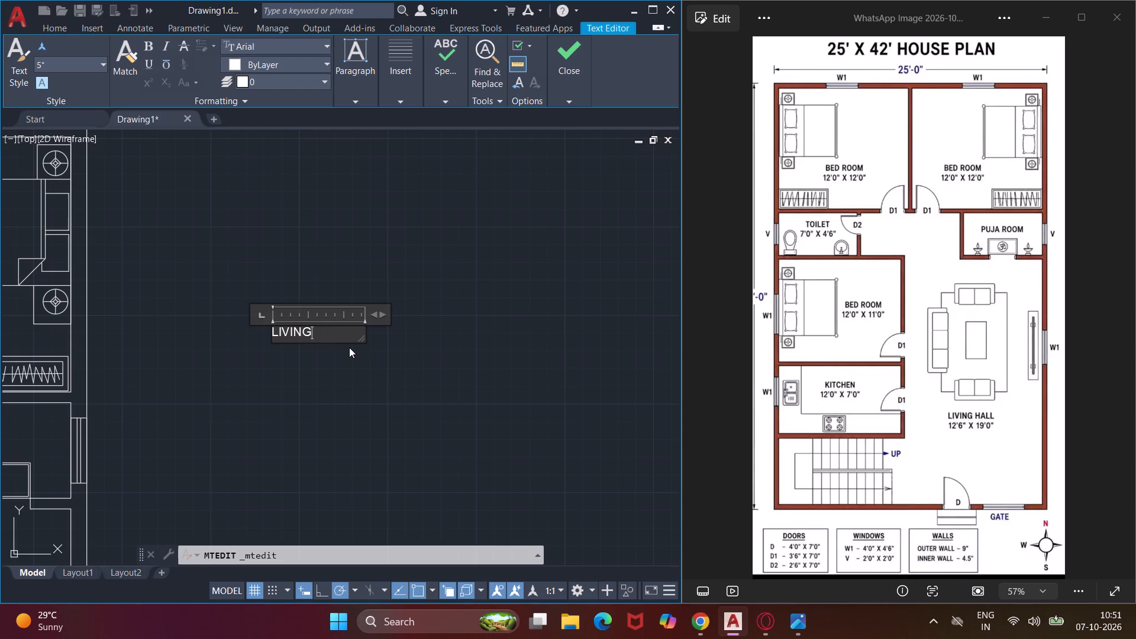
key(space)
text(HALL)
key(Return)
text(12'6")
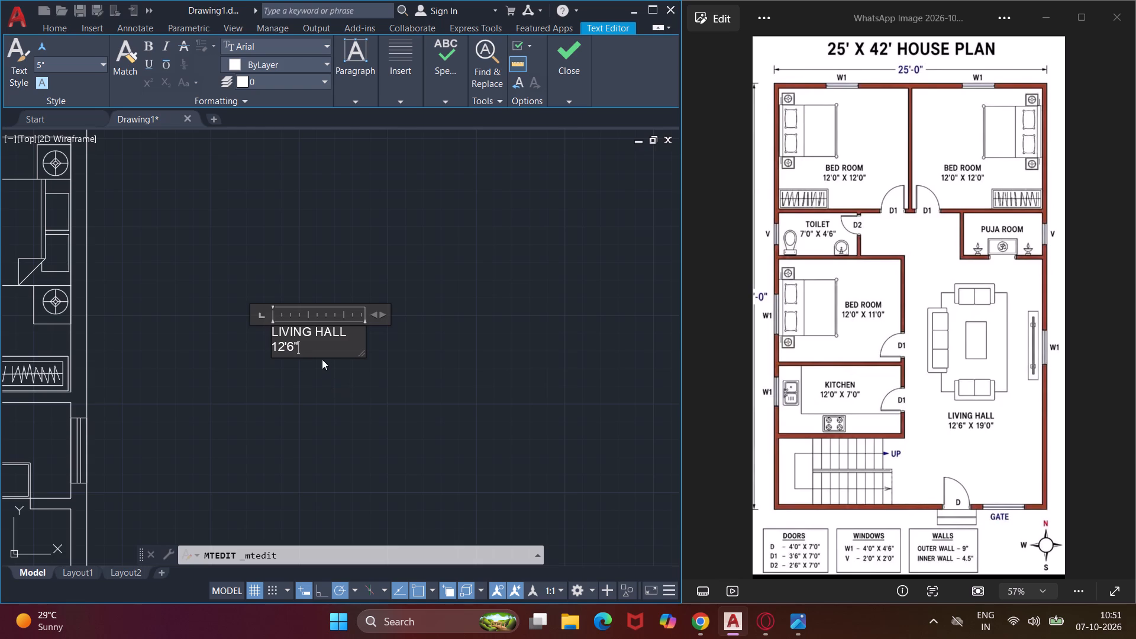
key(space)
text(X)
key(space)
key(space)
key(BackSpace)
key(1)
key(9)
key(apostrophe)
text(0")
click(354, 456)
Copy the spare LIVING HALL 12'6" X 19'0" label into the living hall, between the lower sofa and the entrance door.
click(369, 293)
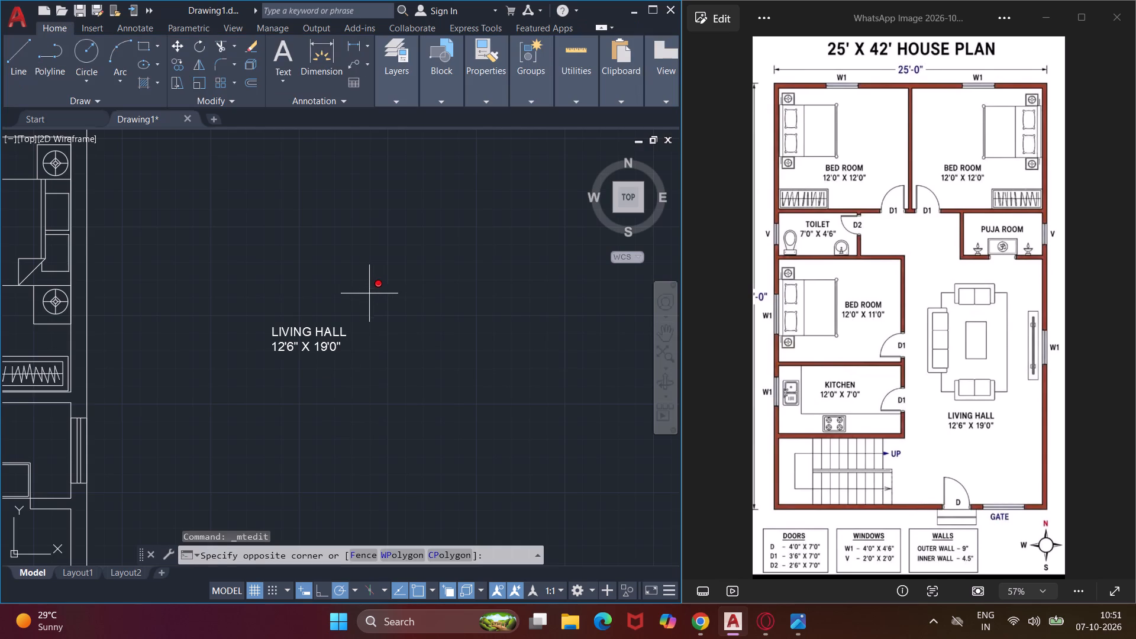
click(205, 398)
key(c)
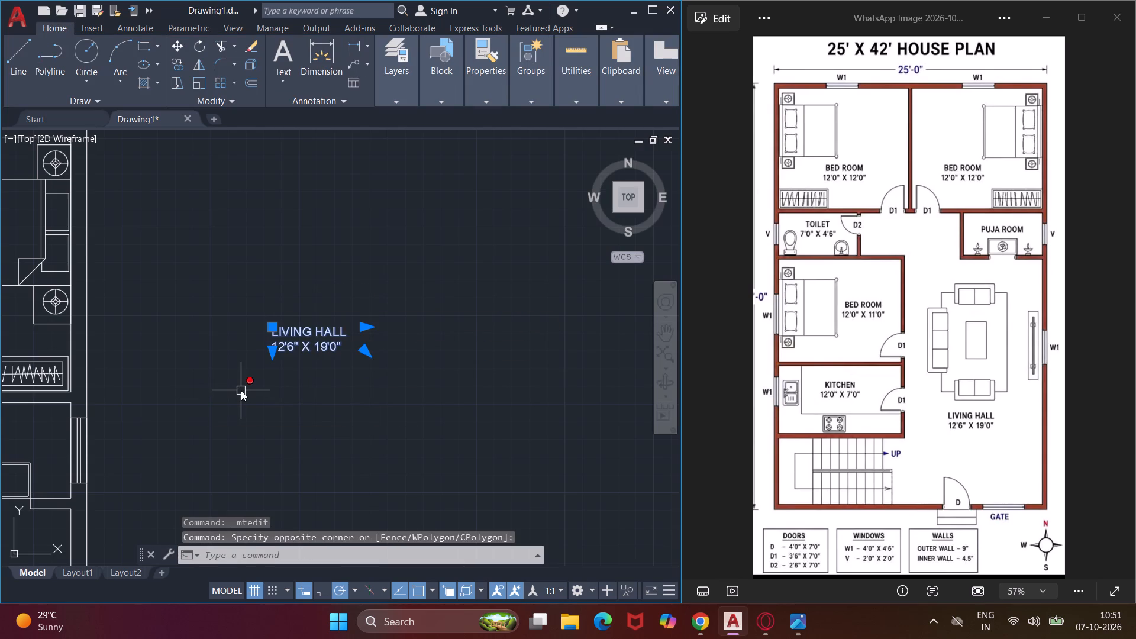
text(O)
key(space)
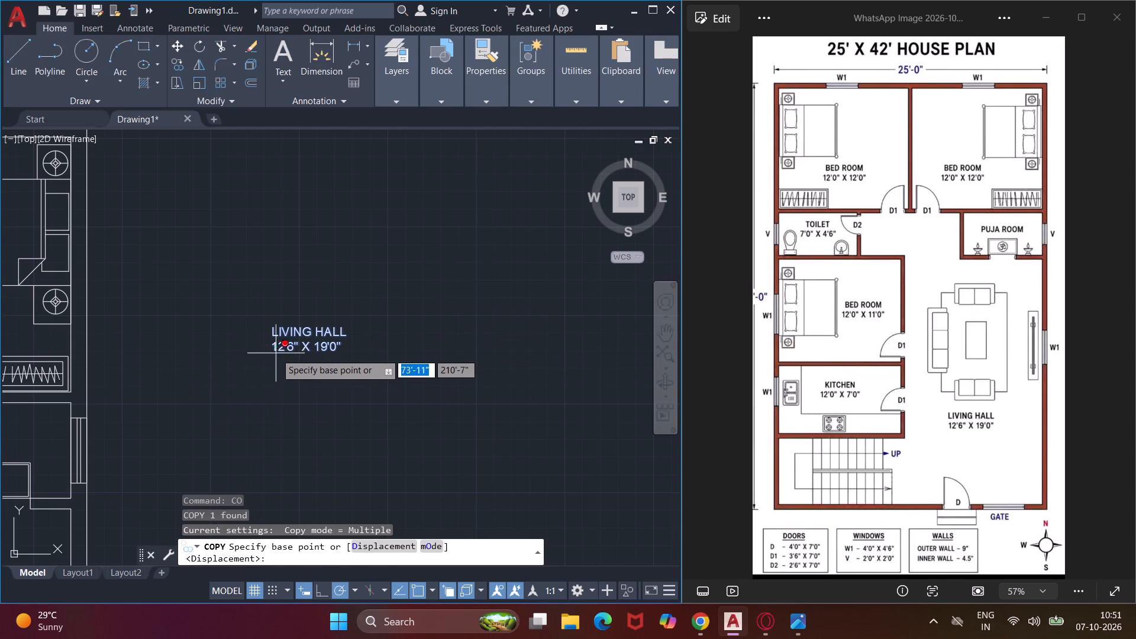
click(276, 351)
scroll(276, 351, down, 2)
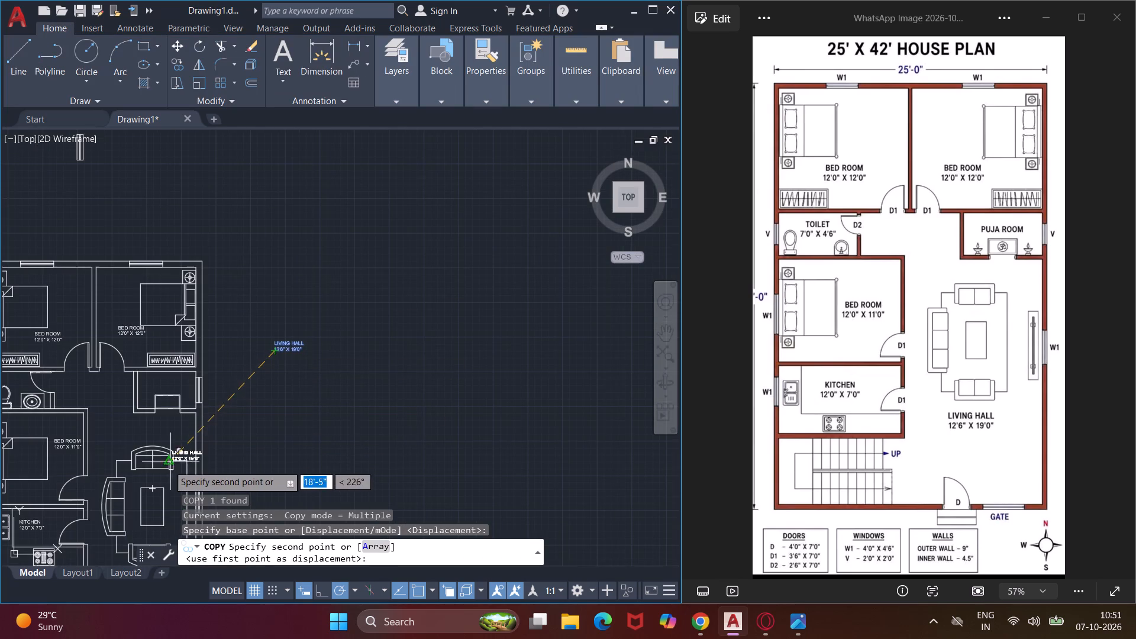
middle_drag(161, 470, 214, 240)
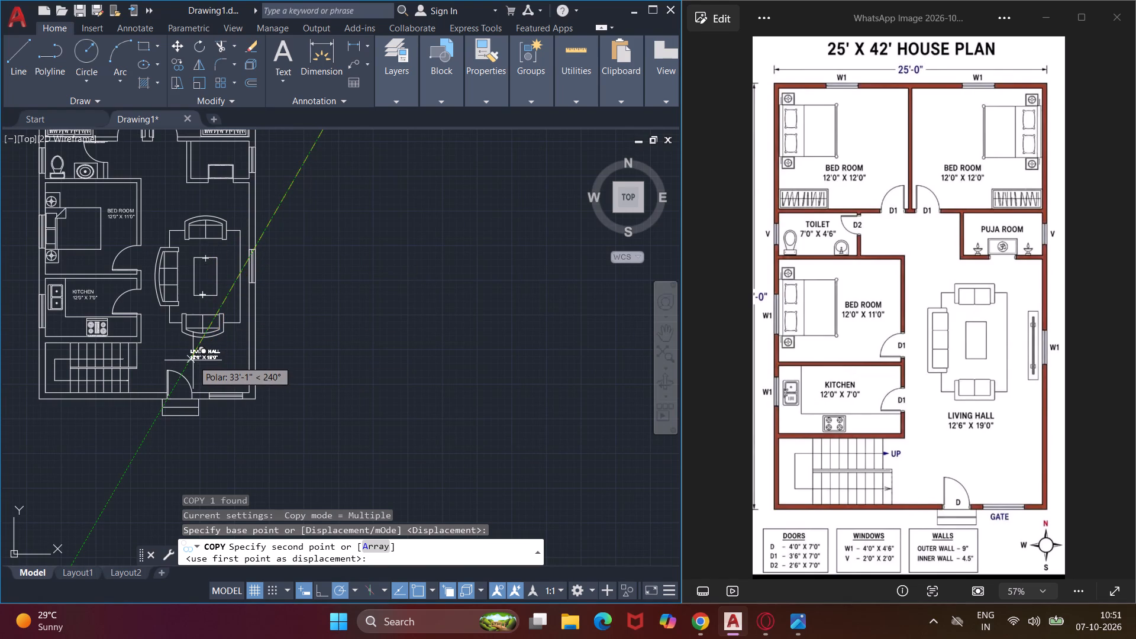
click(187, 353)
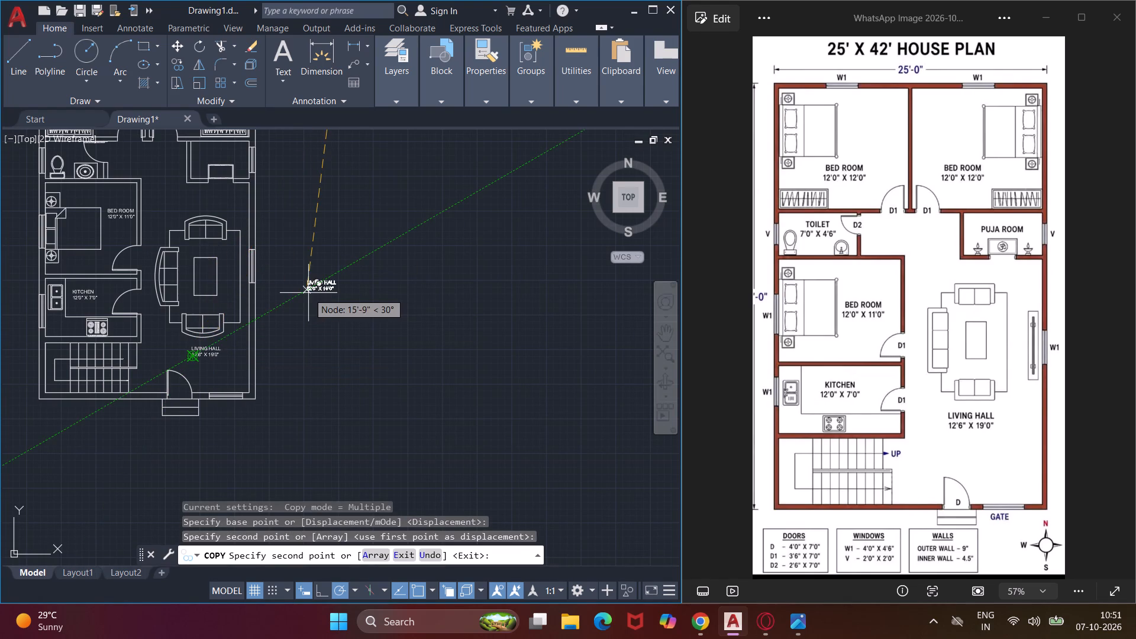
key(Escape)
Replace both text lines of the spare LIVING HALL label outside the plan with the single line PUJA ROOM.
middle_drag(336, 266, 350, 352)
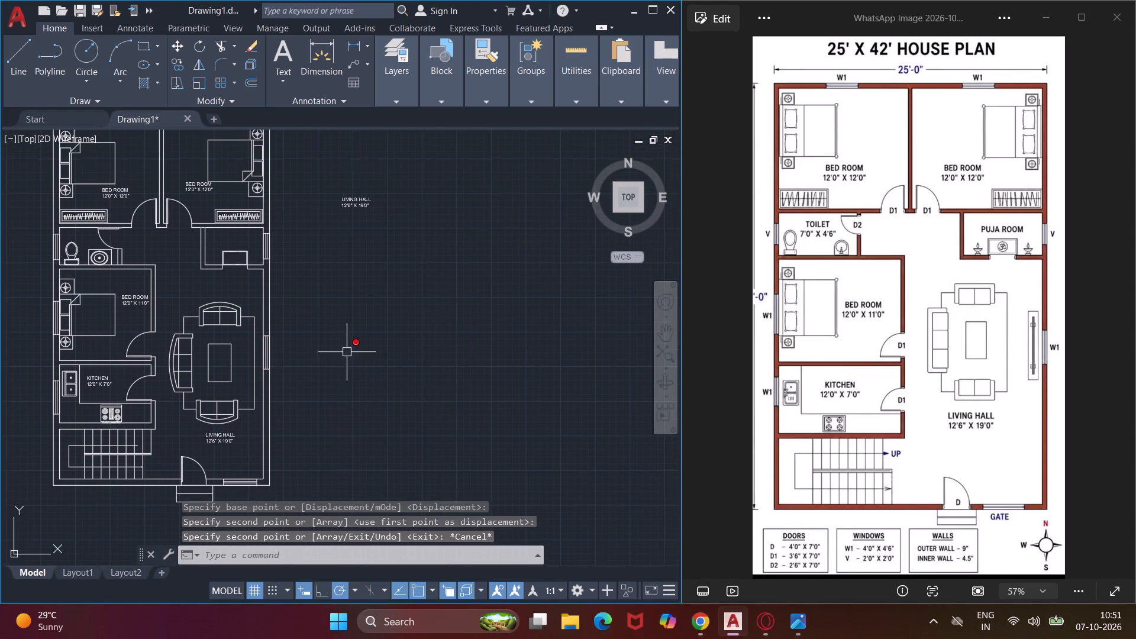
scroll(219, 451, up, 3)
middle_drag(290, 386, 251, 457)
scroll(238, 431, down, 3)
double_click(353, 210)
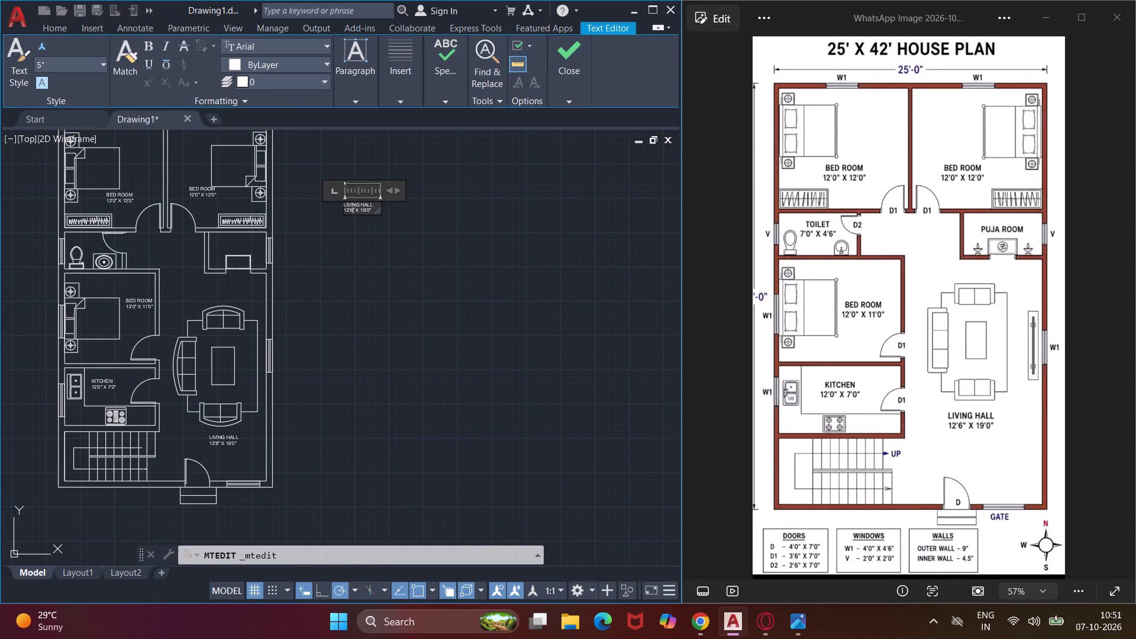
scroll(378, 204, up, 3)
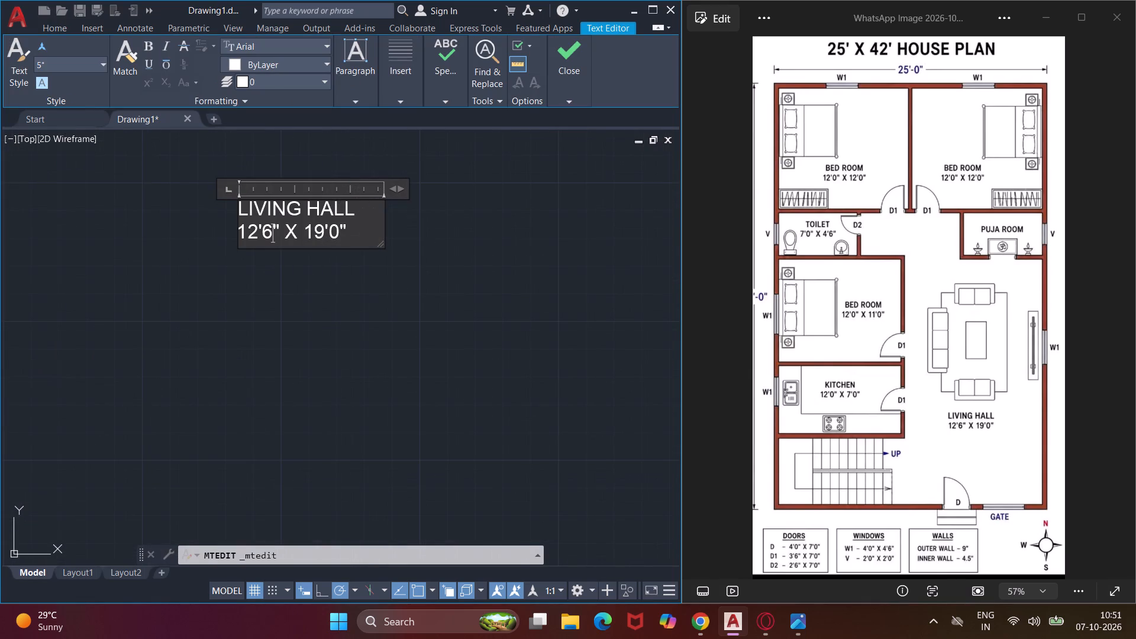
click(353, 226)
key(BackSpace)
key(BackSpace)
key(BackSpace)
key(BackSpace)
key(BackSpace)
key(BackSpace)
key(BackSpace)
key(BackSpace)
key(BackSpace)
key(BackSpace)
key(BackSpace)
key(BackSpace)
key(BackSpace)
key(BackSpace)
key(BackSpace)
key(BackSpace)
key(BackSpace)
key(BackSpace)
key(BackSpace)
key(BackSpace)
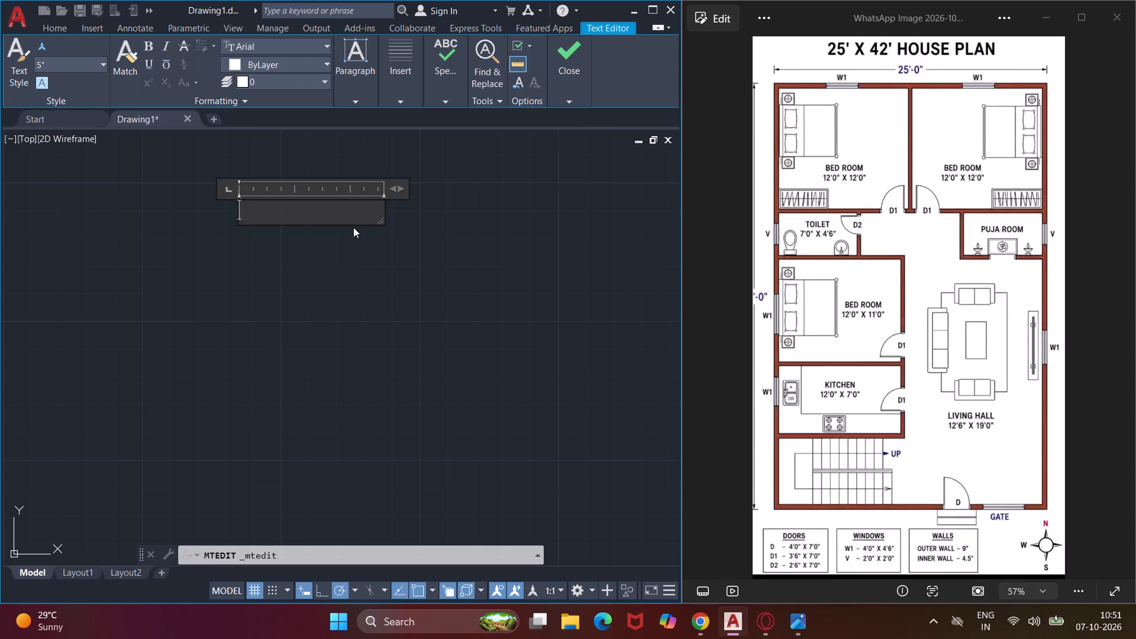
text(PUJA)
key(space)
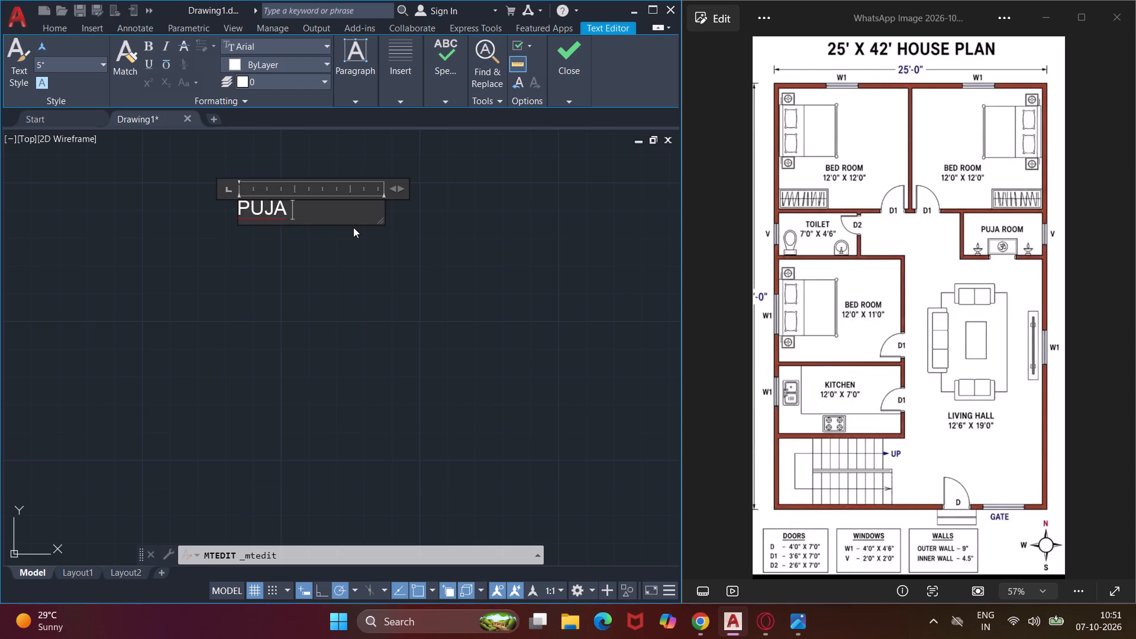
text(ROO)
key(m)
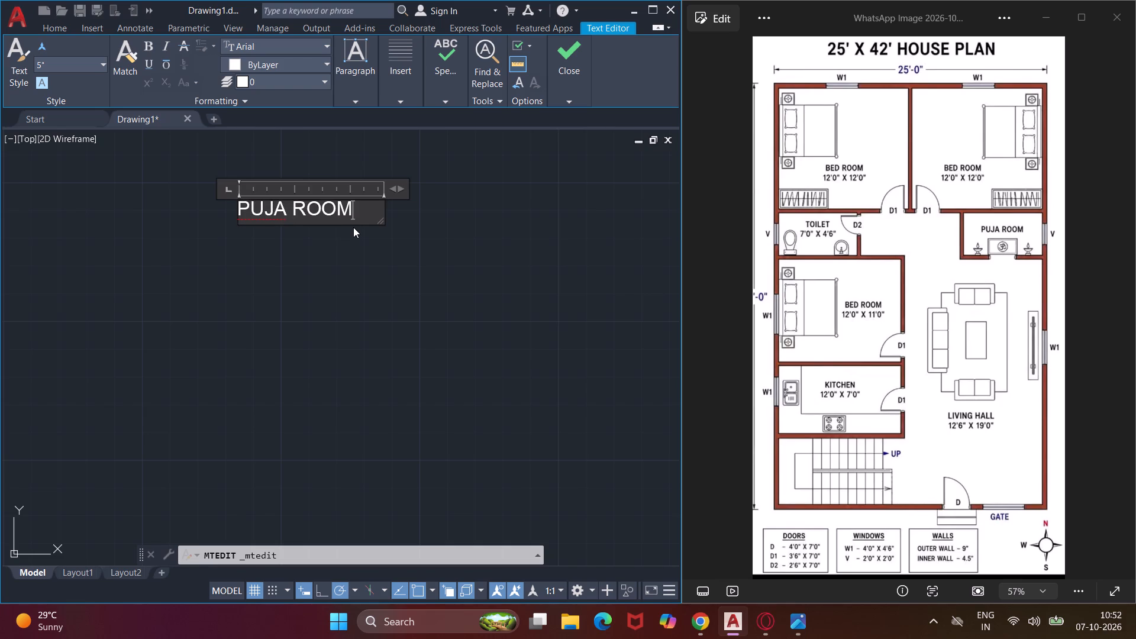
click(338, 282)
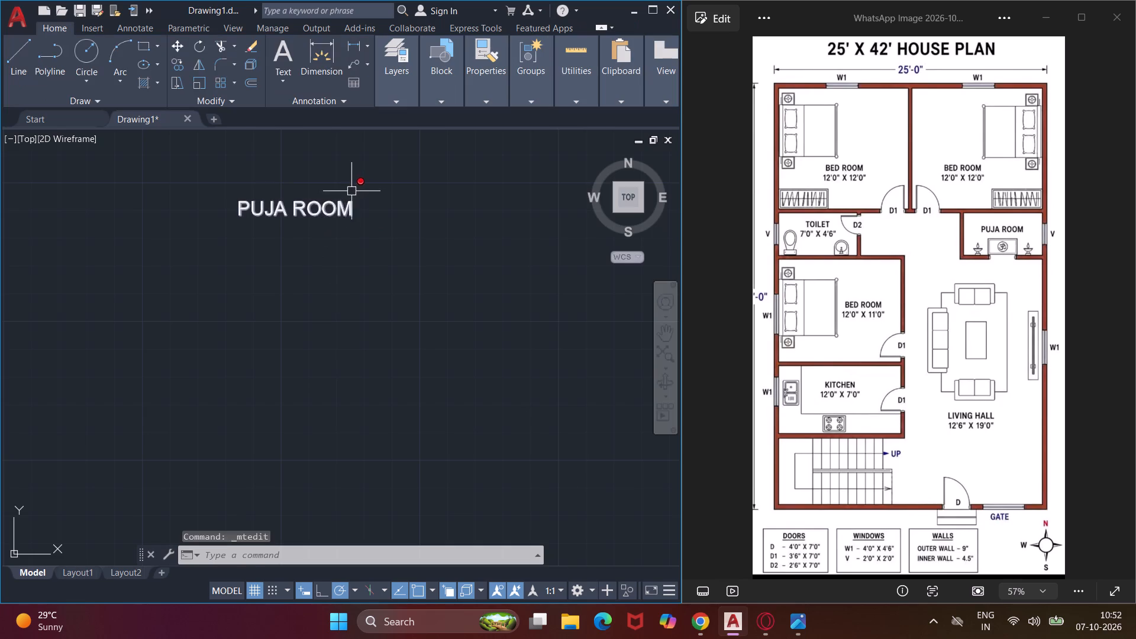
Copy the PUJA ROOM label into the puja room, just above the altar rectangle, and end the copying.
click(368, 183)
click(202, 262)
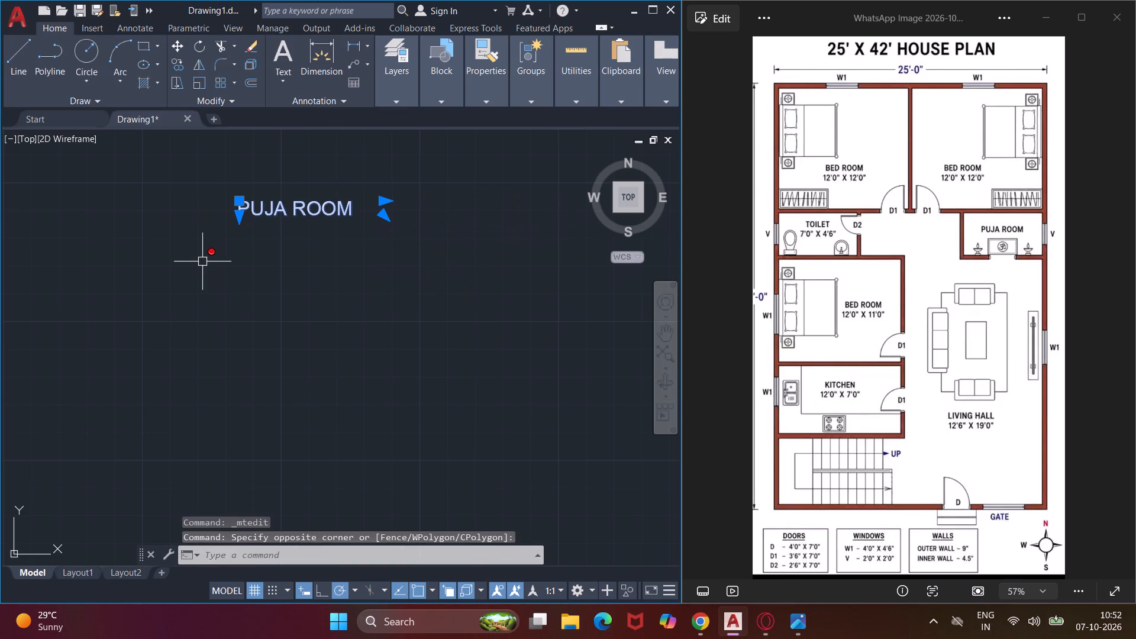
text(CO)
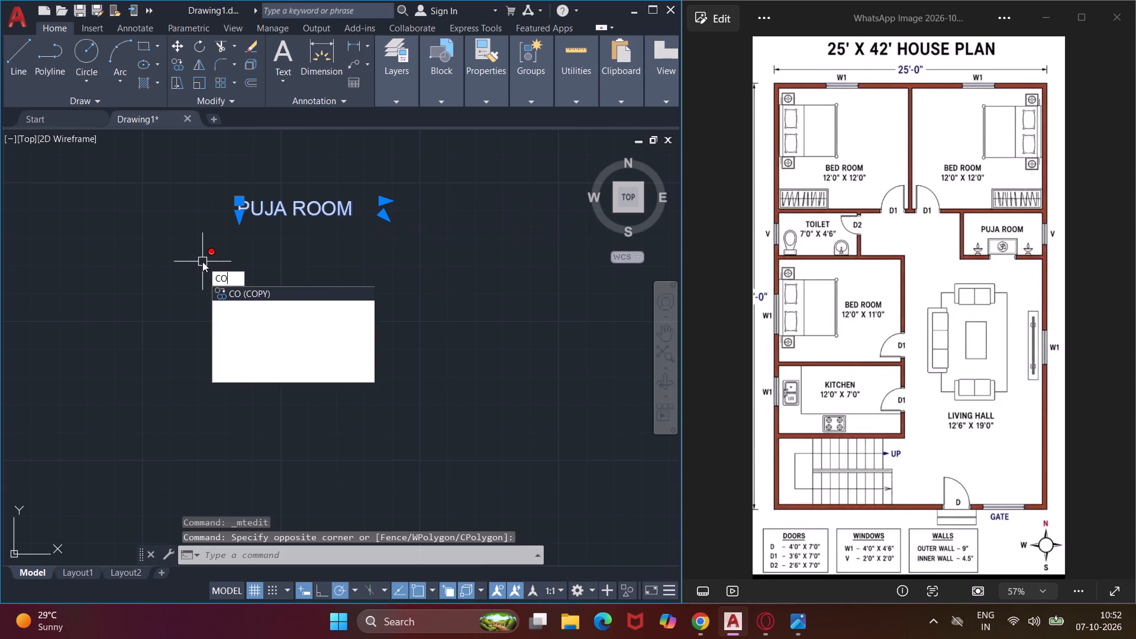
key(space)
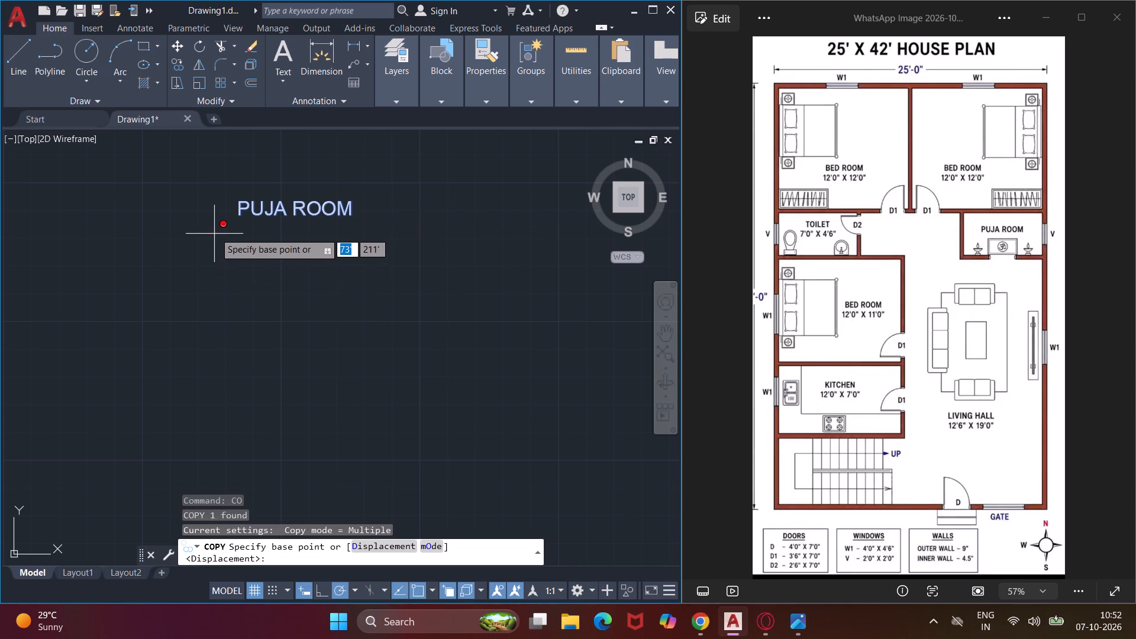
click(241, 217)
scroll(241, 217, down, 3)
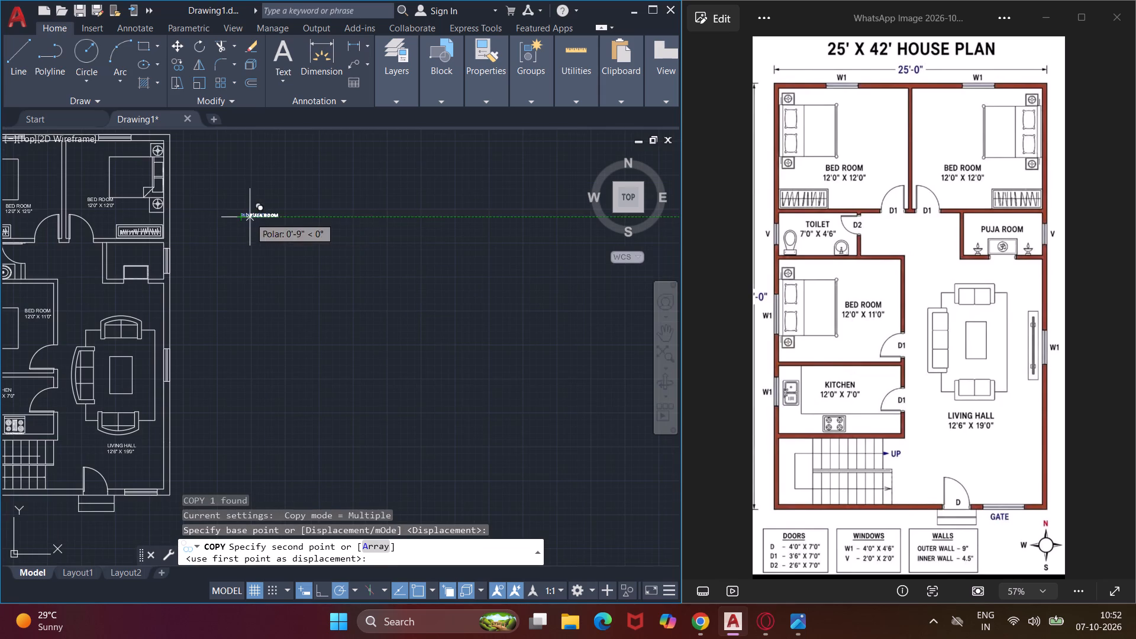
scroll(111, 251, up, 2)
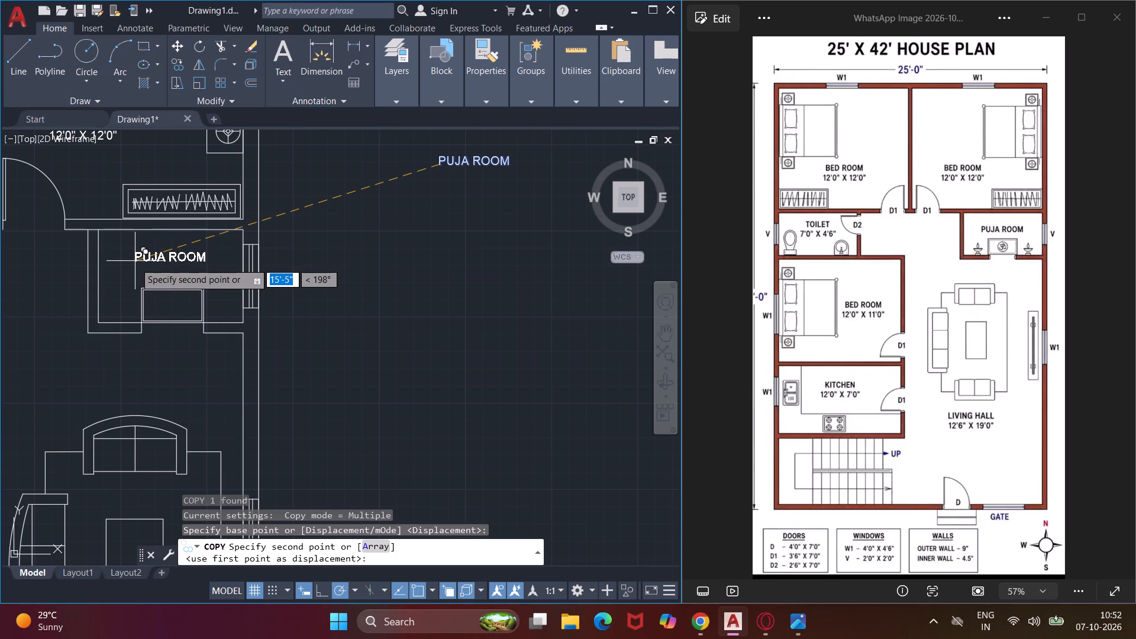
click(135, 271)
key(Escape)
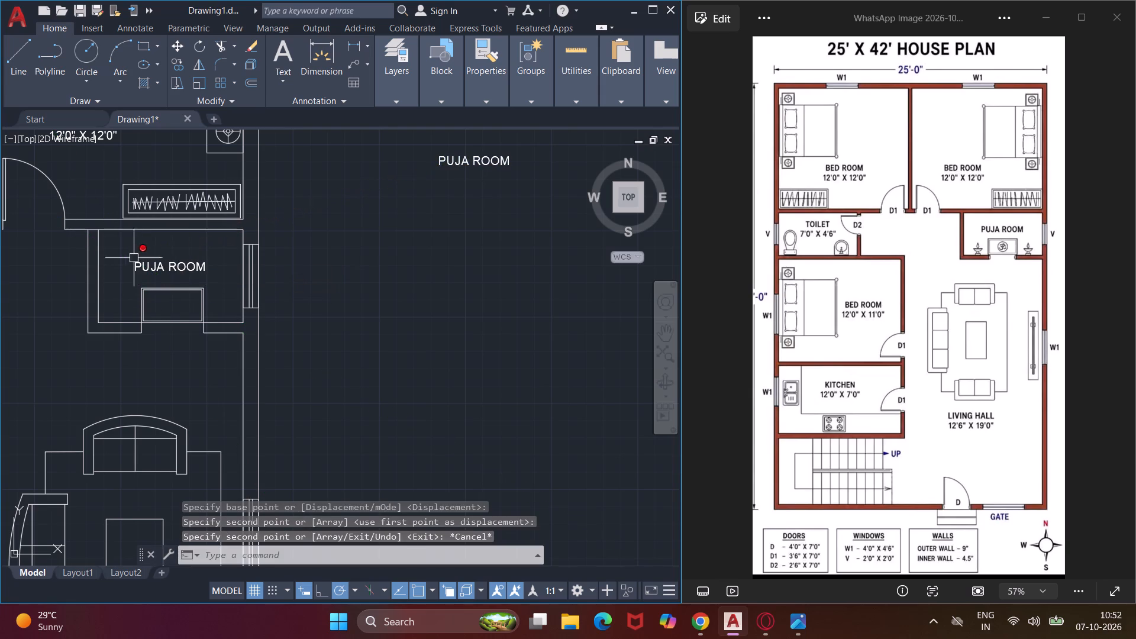
Replace the text of the spare PUJA ROOM label outside the plan with UP.
middle_drag(401, 172, 310, 254)
triple_click(381, 242)
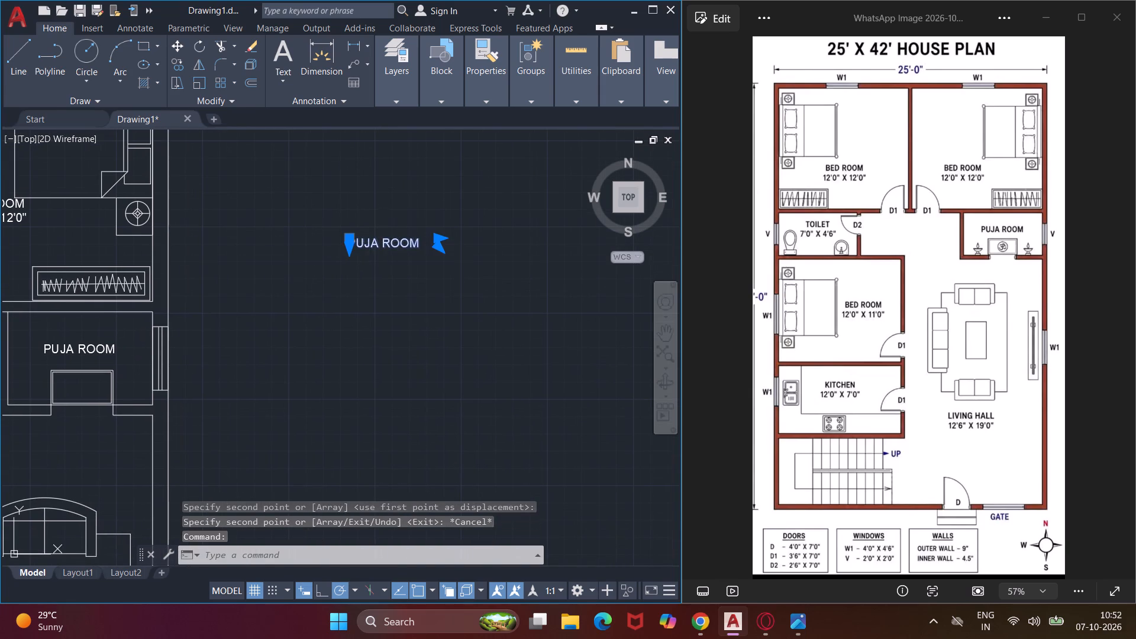
click(425, 237)
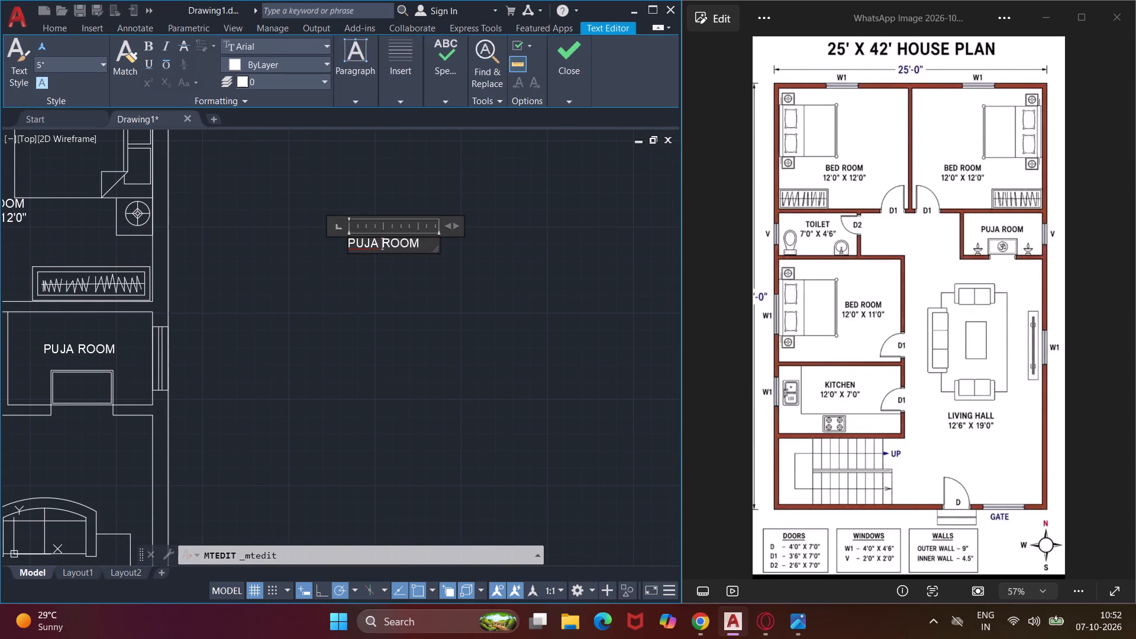
click(424, 241)
key(BackSpace)
key(BackSpace)
key(BackSpace)
key(BackSpace)
key(BackSpace)
key(BackSpace)
key(BackSpace)
key(BackSpace)
key(BackSpace)
key(BackSpace)
key(BackSpace)
key(BackSpace)
key(BackSpace)
key(BackSpace)
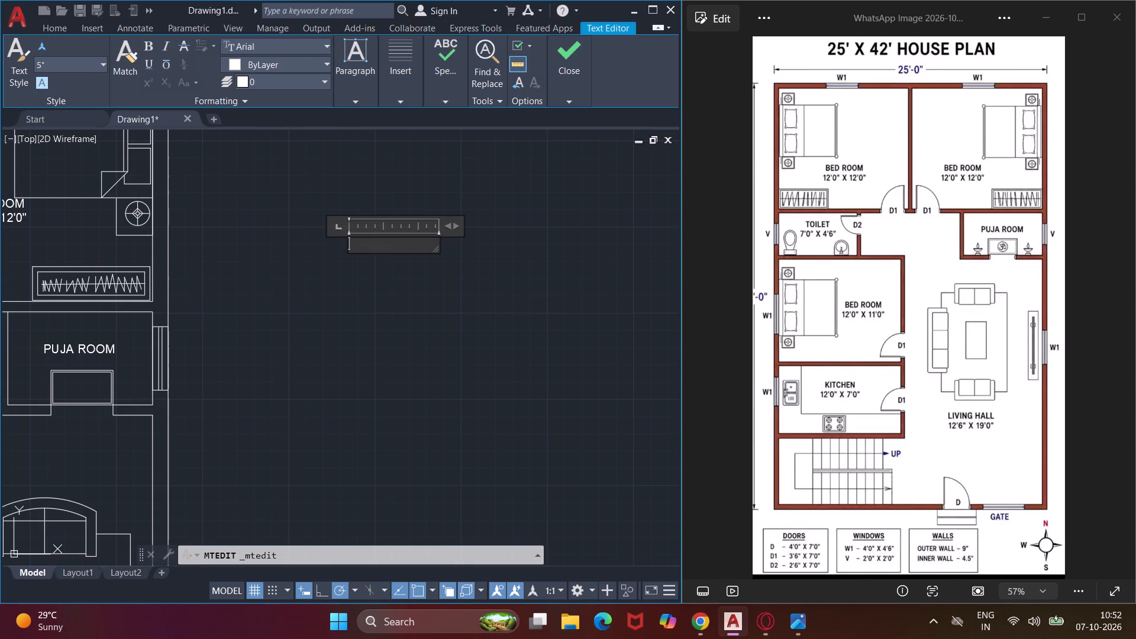
text(UP)
click(448, 310)
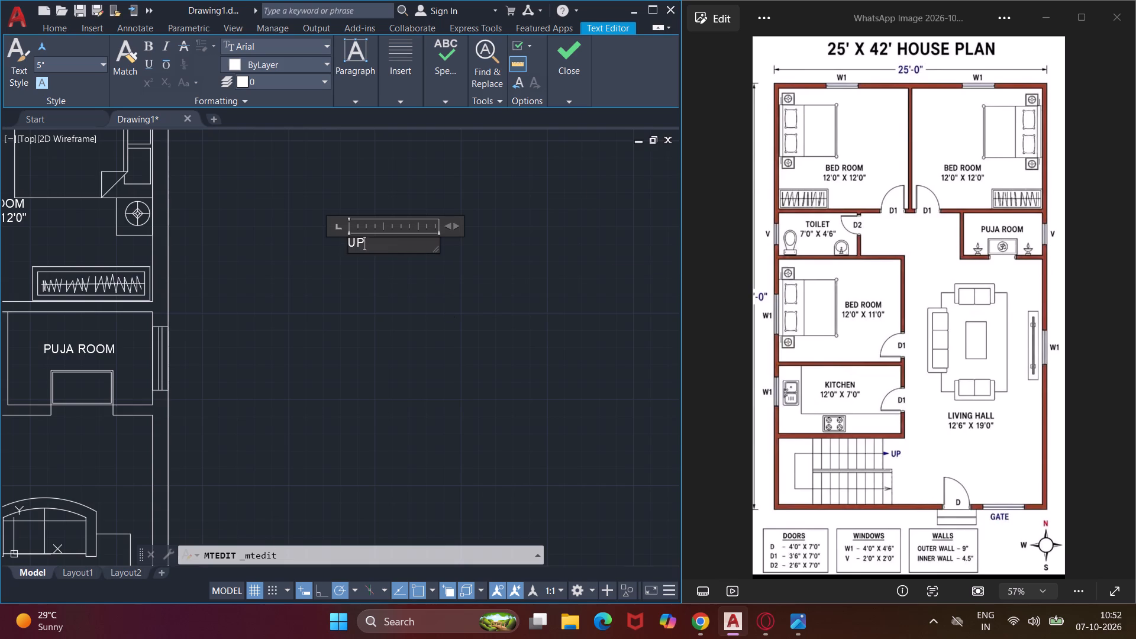
Copy the UP label to just beyond the open end of the upper stair flight, and end the copying.
click(380, 209)
click(340, 273)
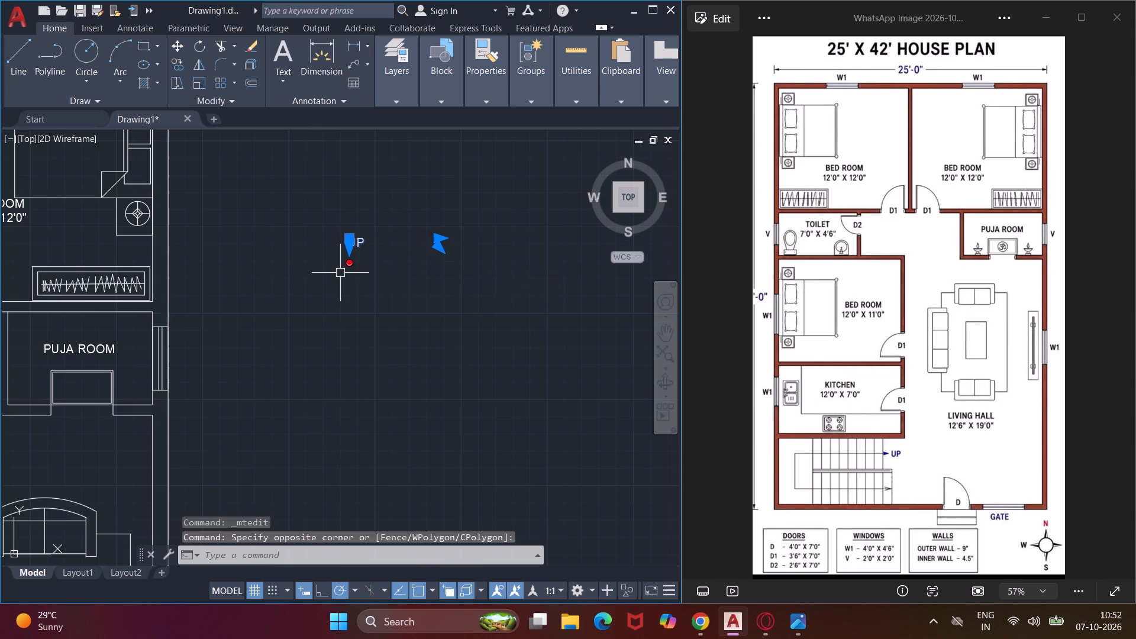
text(CO)
key(space)
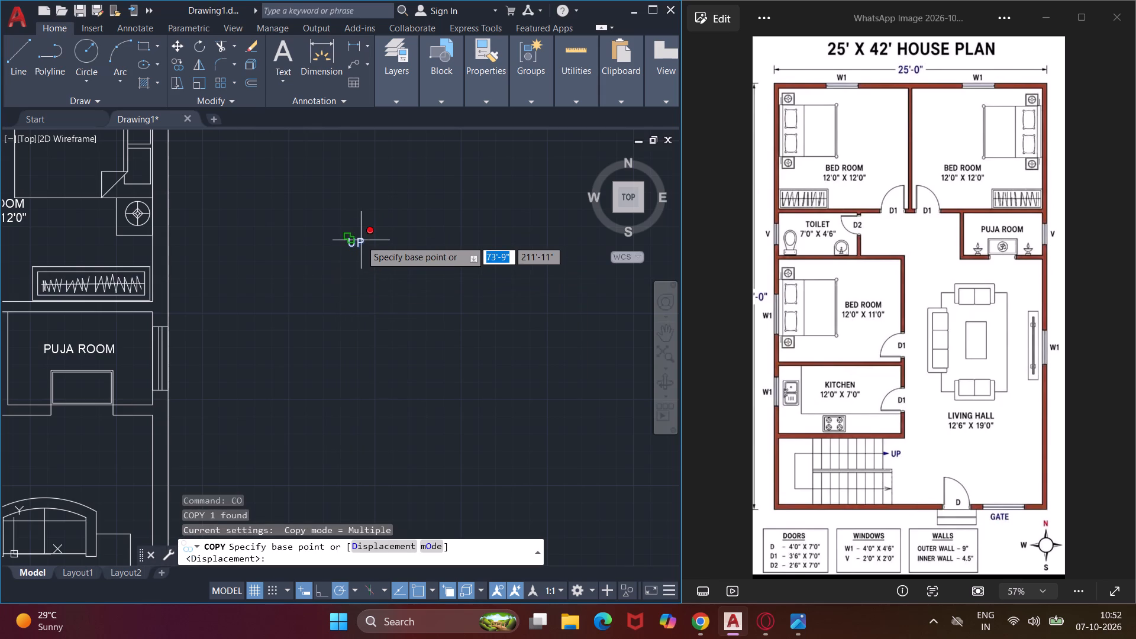
scroll(349, 237, up, 3)
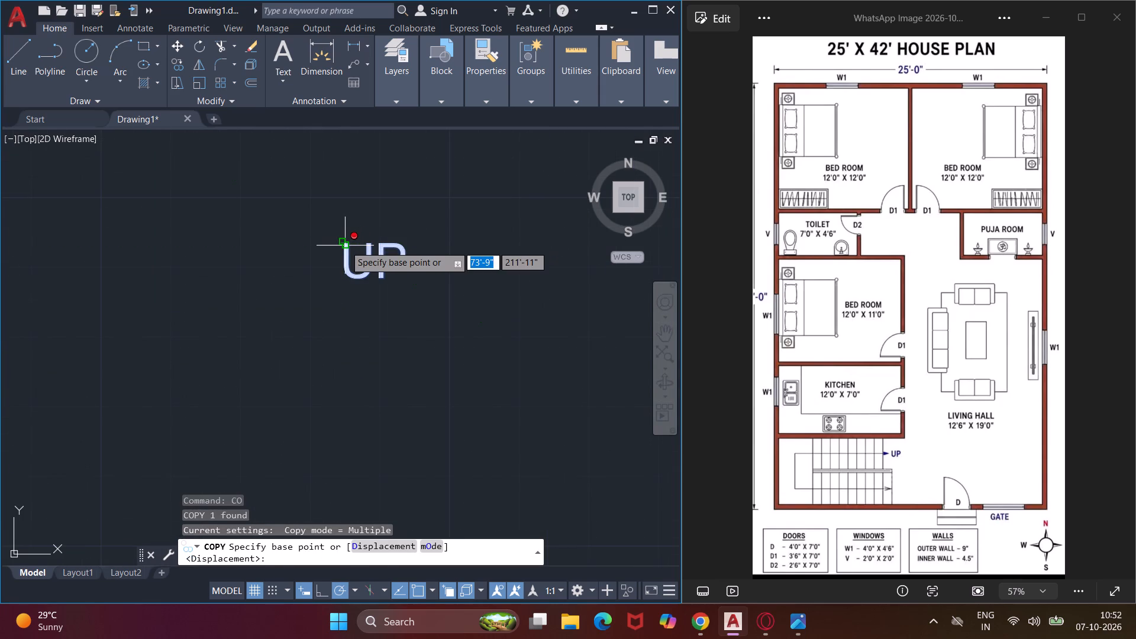
click(344, 246)
scroll(344, 246, down, 7)
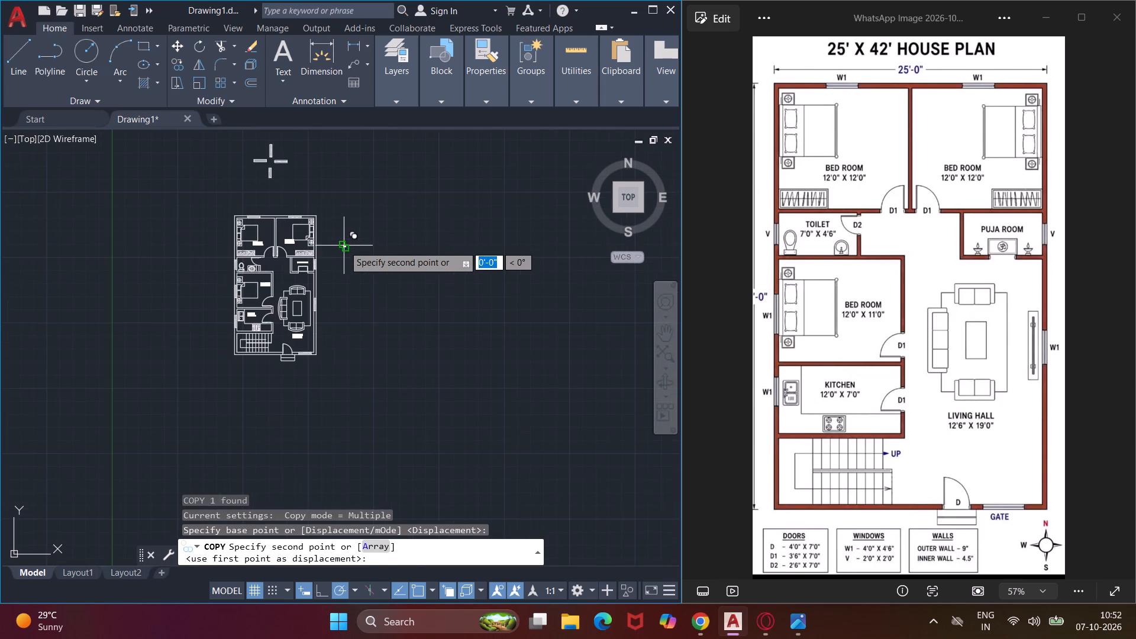
scroll(250, 346, up, 7)
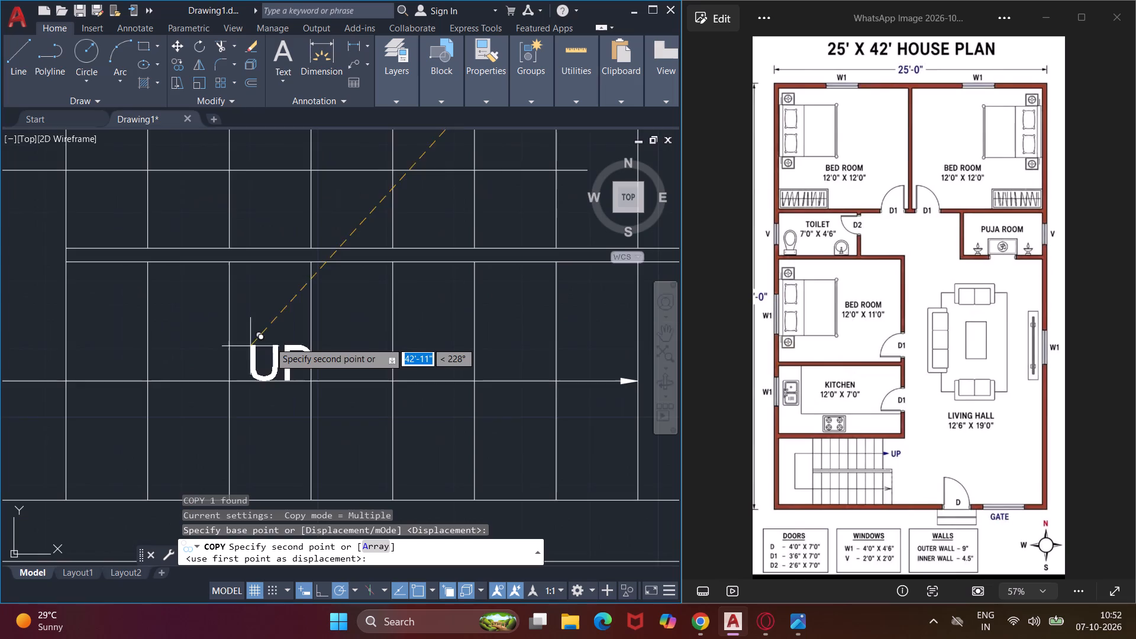
scroll(283, 337, down, 2)
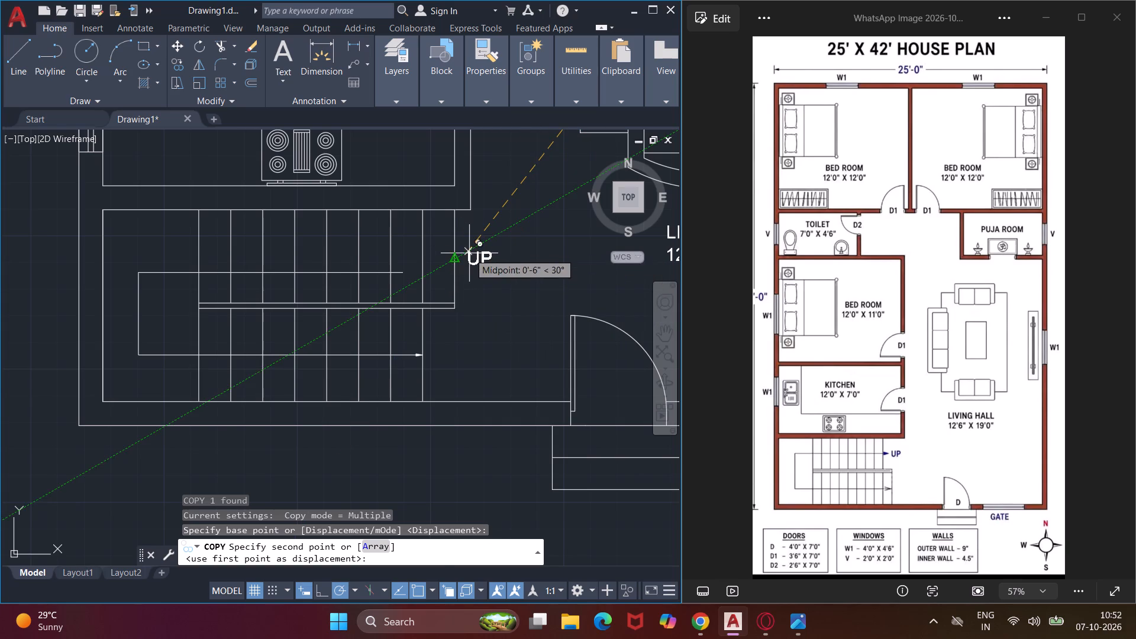
click(469, 253)
key(Escape)
Delete the U-shaped direction arrow polyline running through both staircase flights.
middle_drag(479, 359, 421, 375)
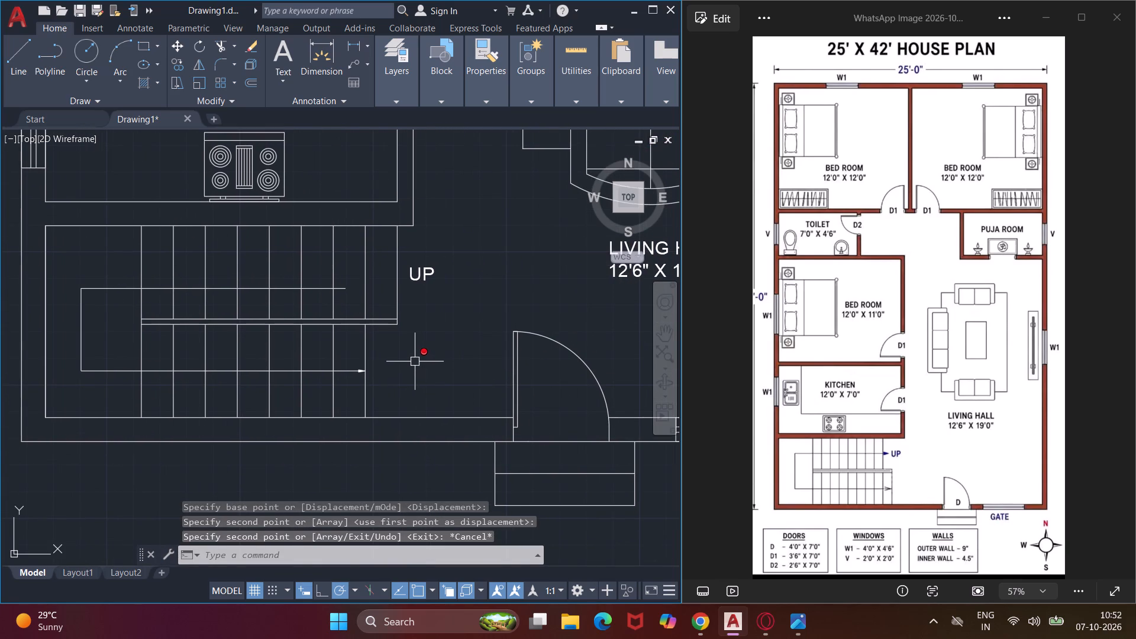
click(351, 366)
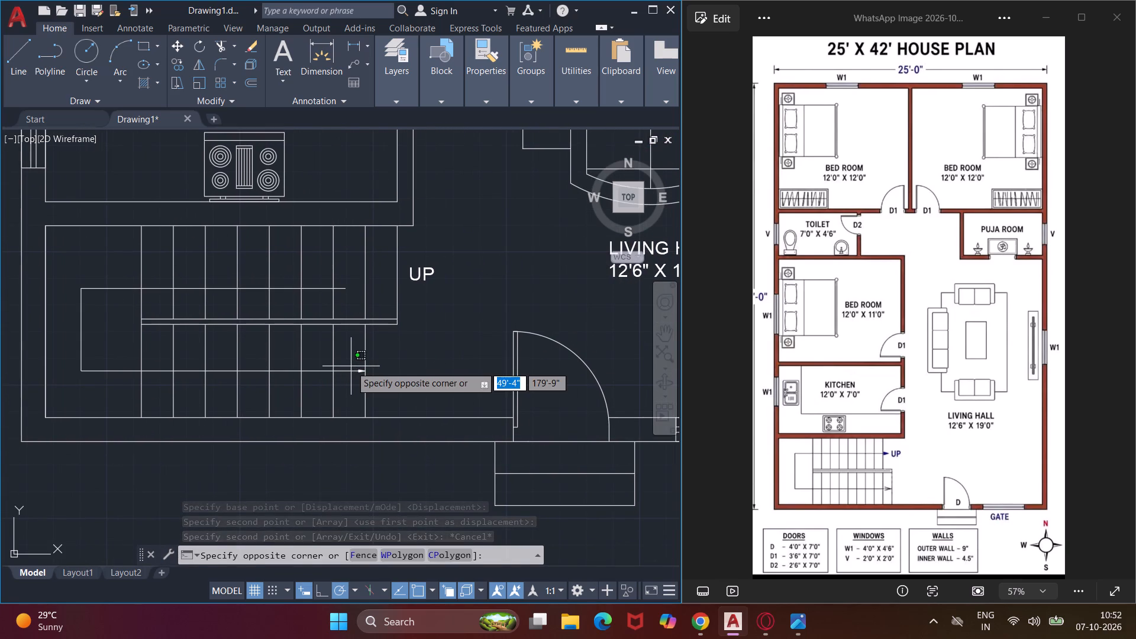
click(353, 372)
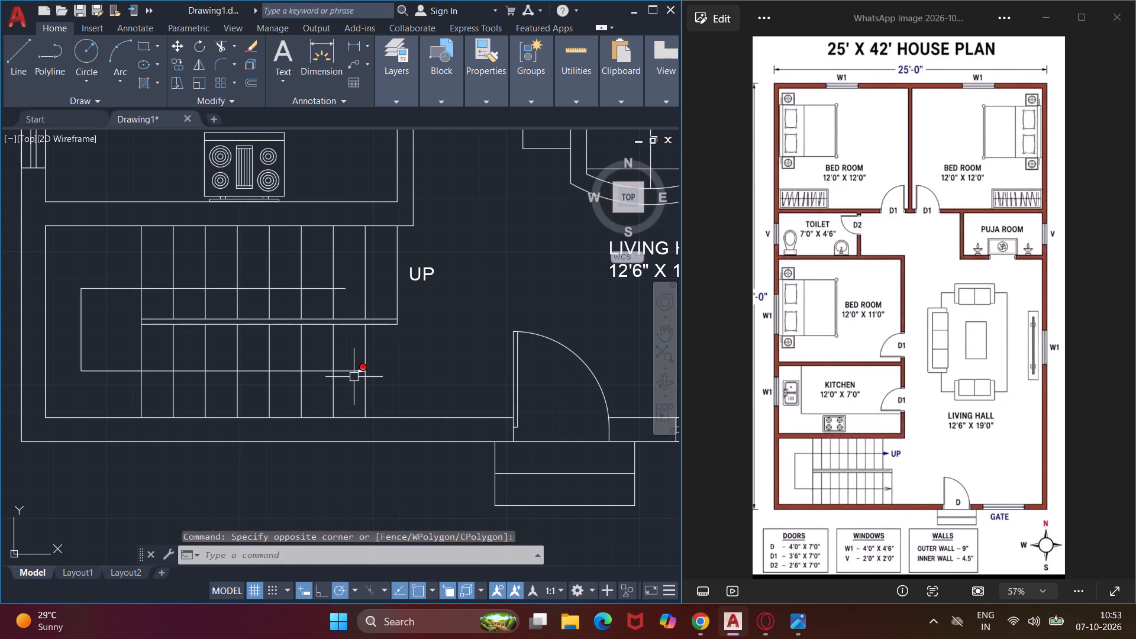
click(350, 371)
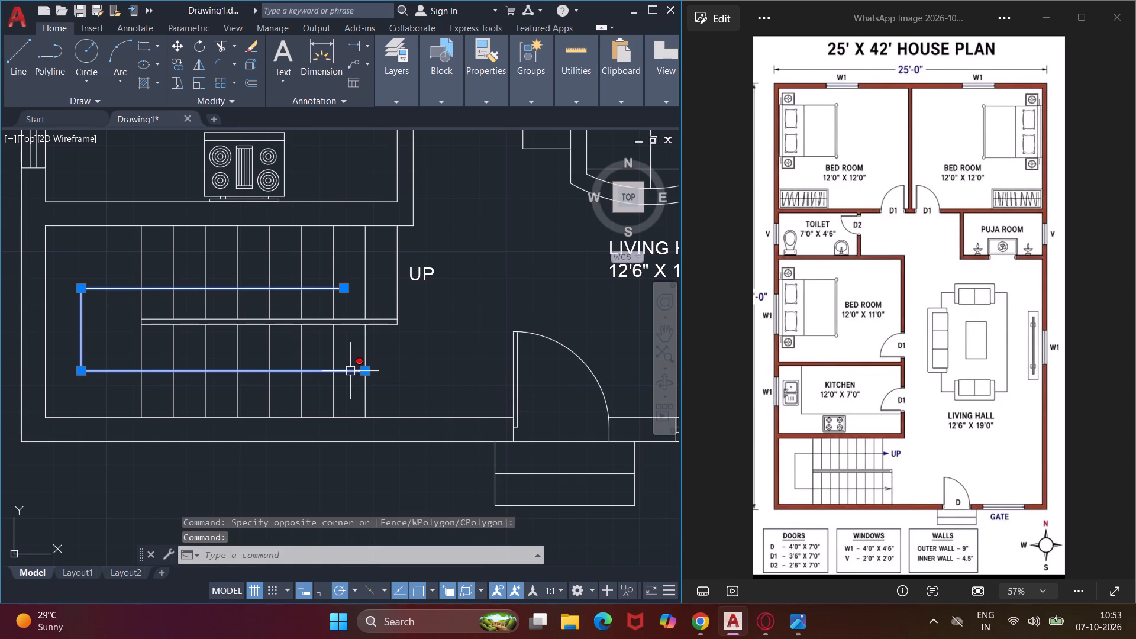
key(Delete)
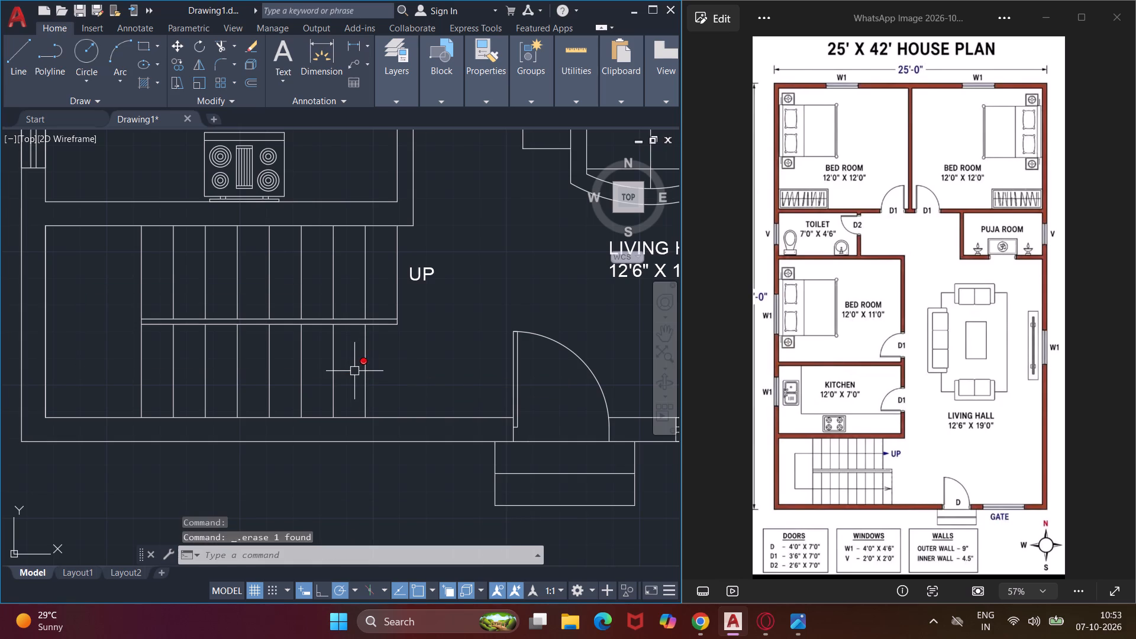
Draw a line closing the lower stair flight's open end, from the corner of the central divider down to the wall's inner face.
text(L)
key(space)
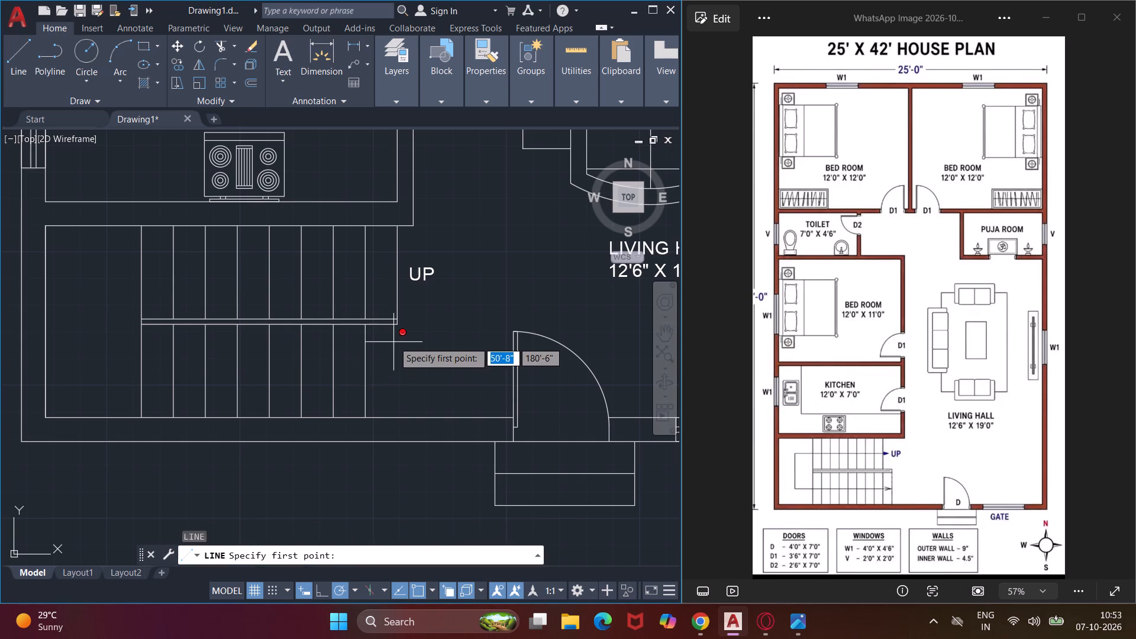
scroll(393, 338, up, 3)
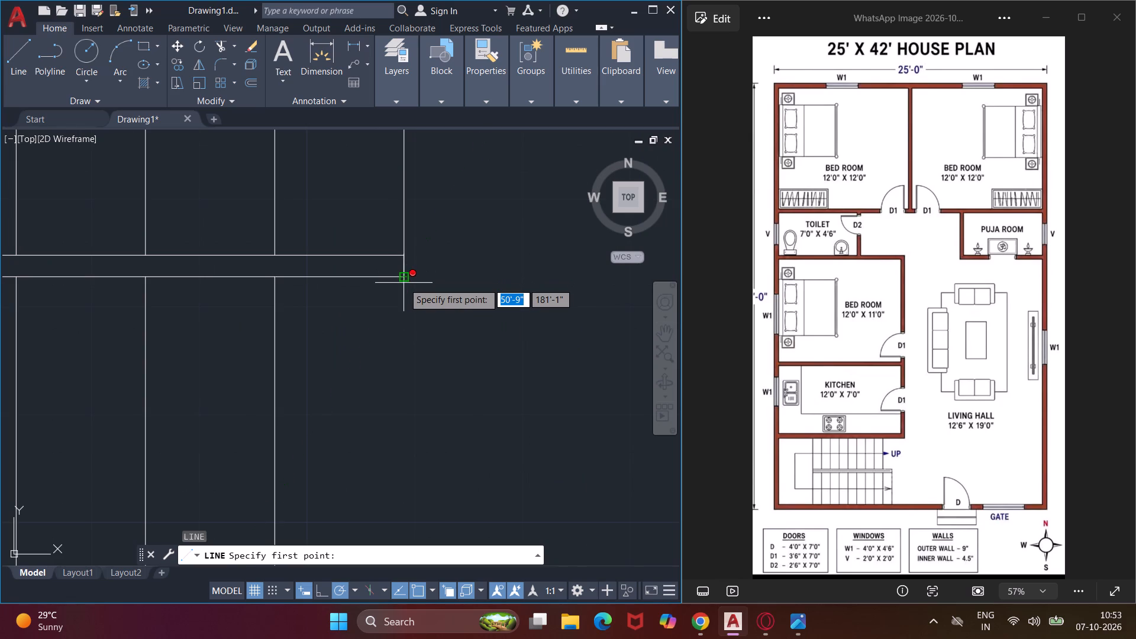
click(404, 278)
scroll(404, 278, down, 3)
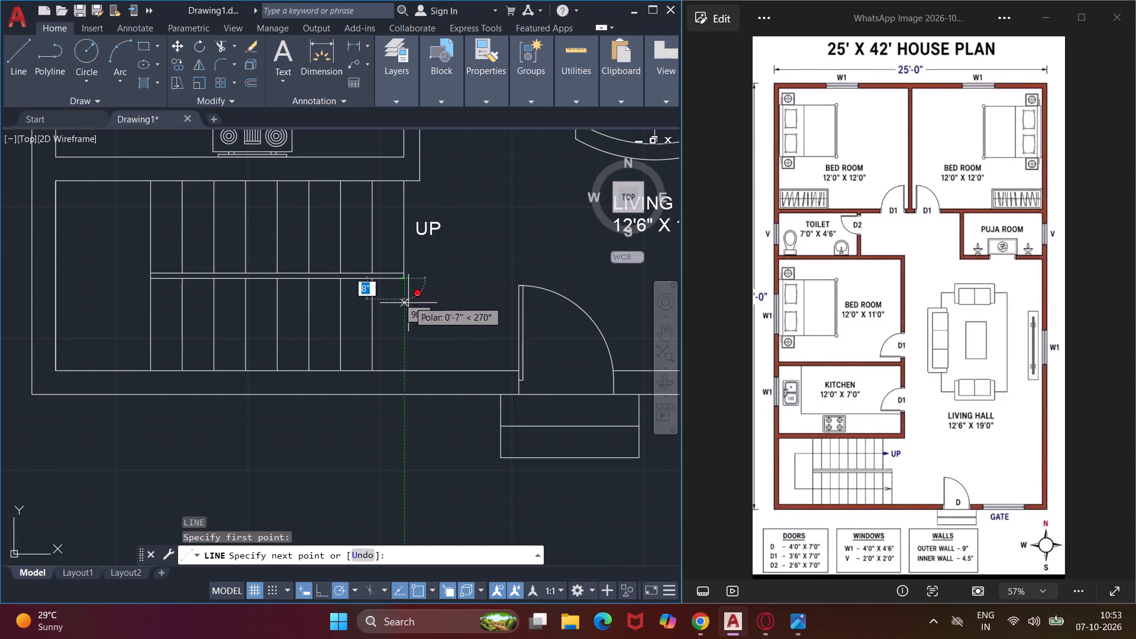
click(404, 375)
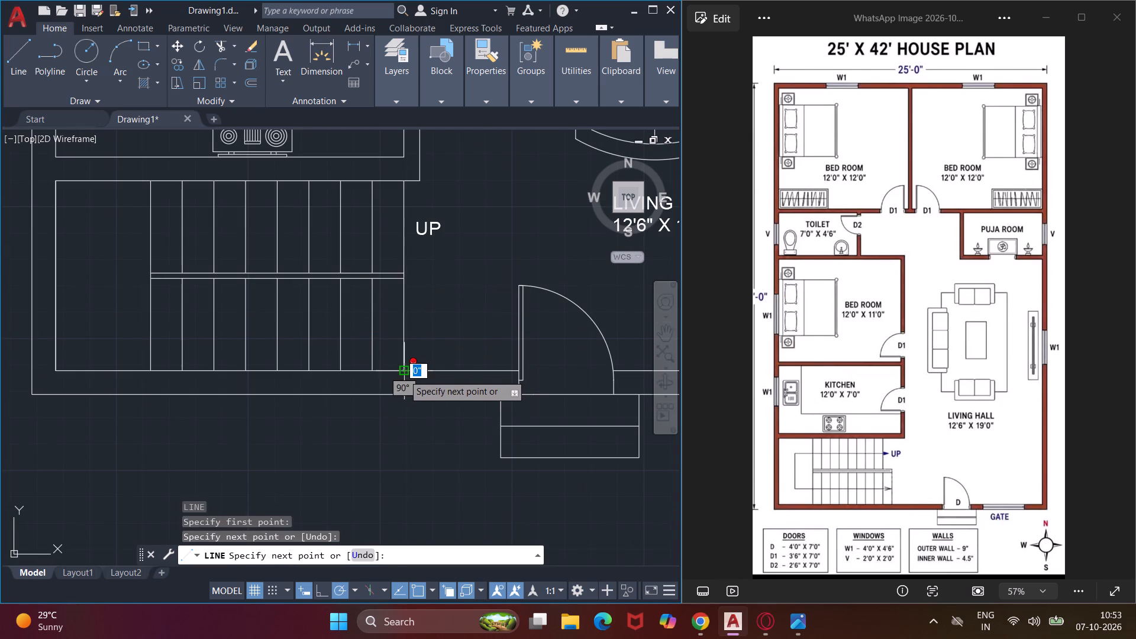
key(Escape)
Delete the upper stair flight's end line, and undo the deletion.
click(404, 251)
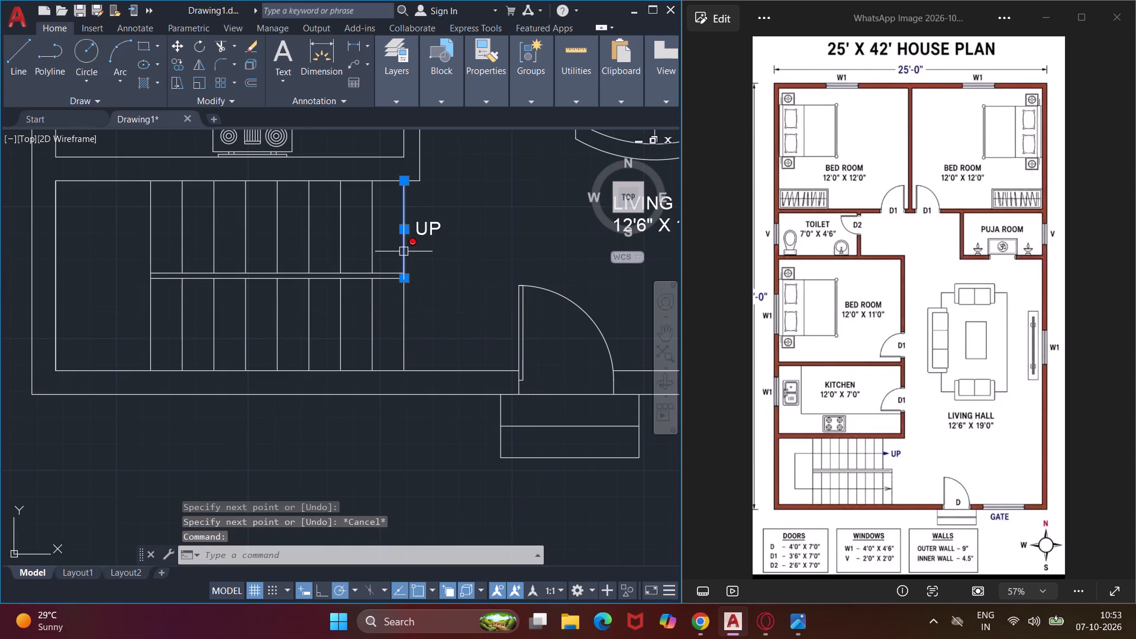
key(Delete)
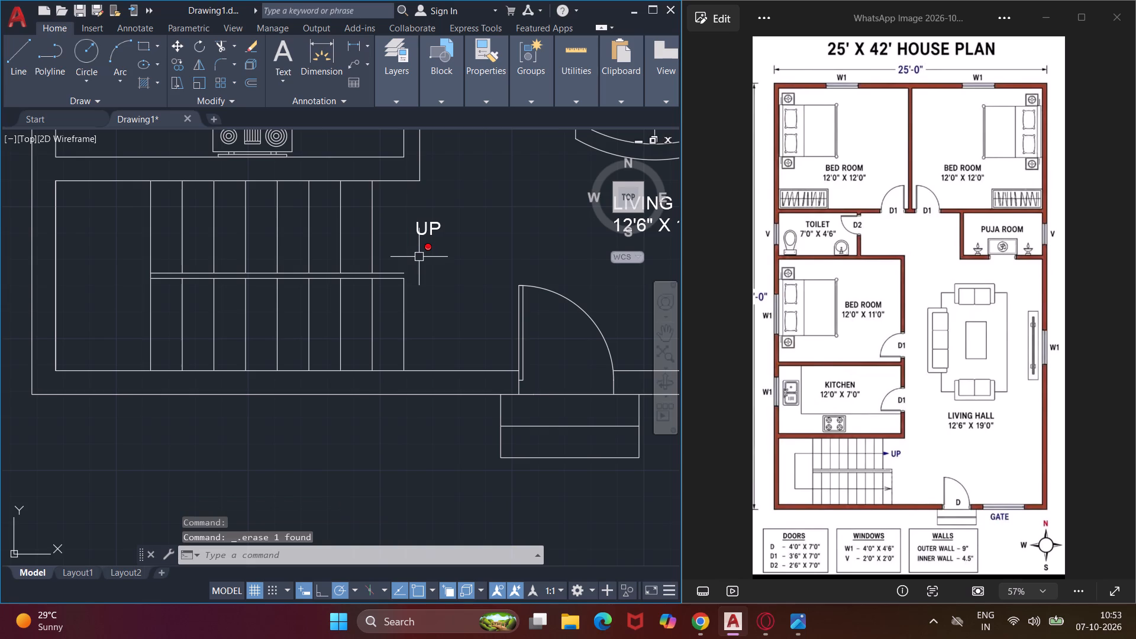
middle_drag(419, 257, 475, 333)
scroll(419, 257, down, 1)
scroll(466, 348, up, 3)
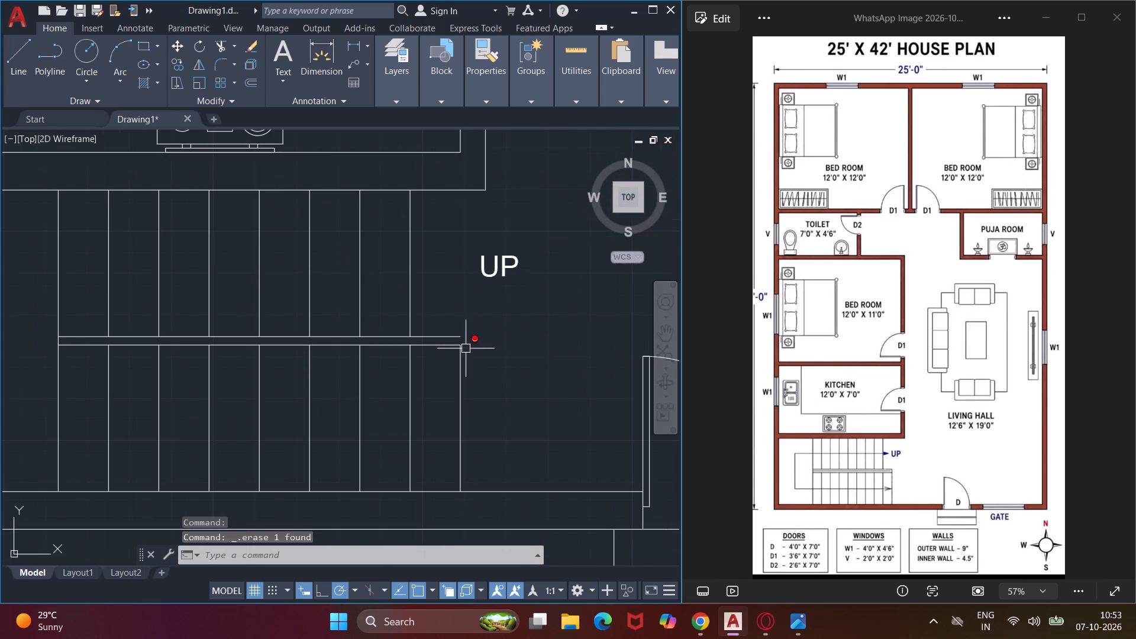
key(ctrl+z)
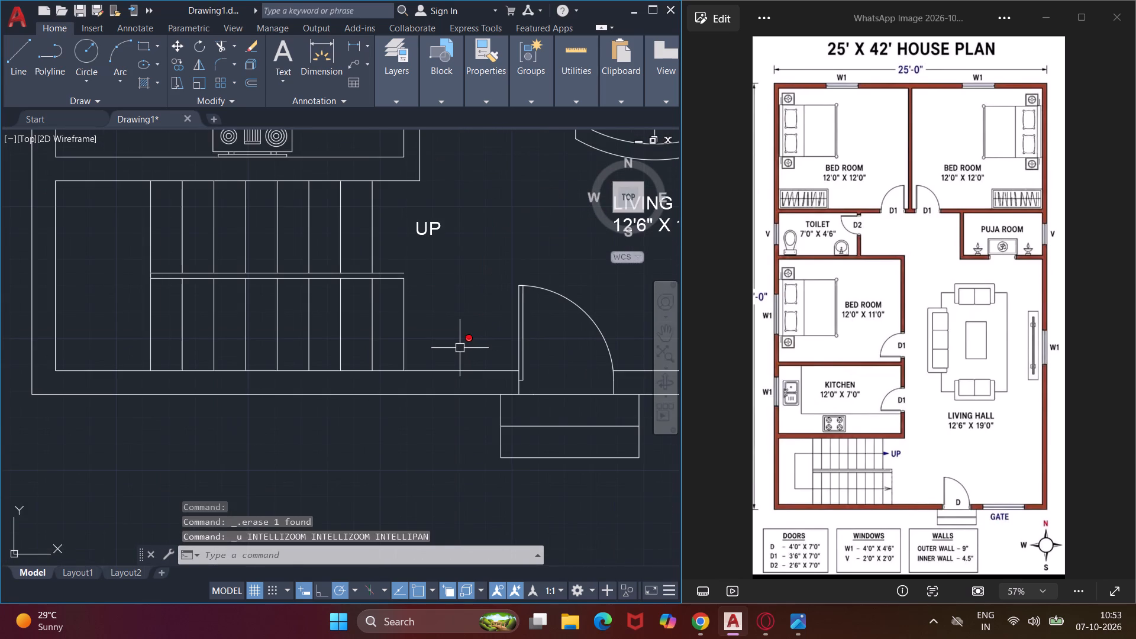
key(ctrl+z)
Trim the upper stair flight's end line back to the central divider, keeping the short piece that closes the divider.
text(TR)
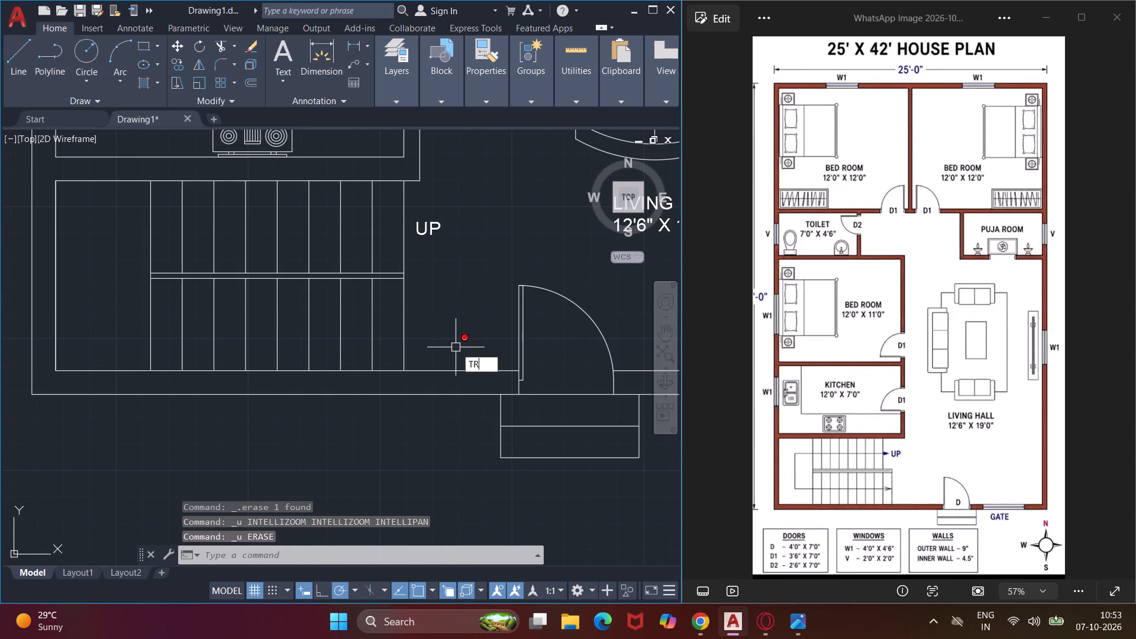
key(space)
key(space)
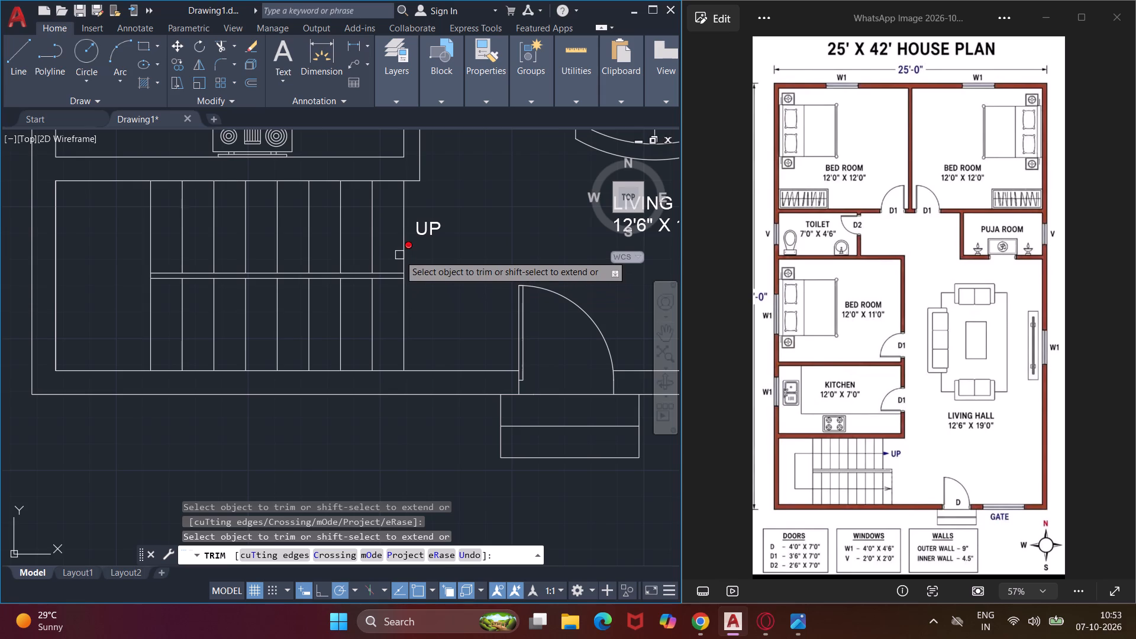
click(406, 254)
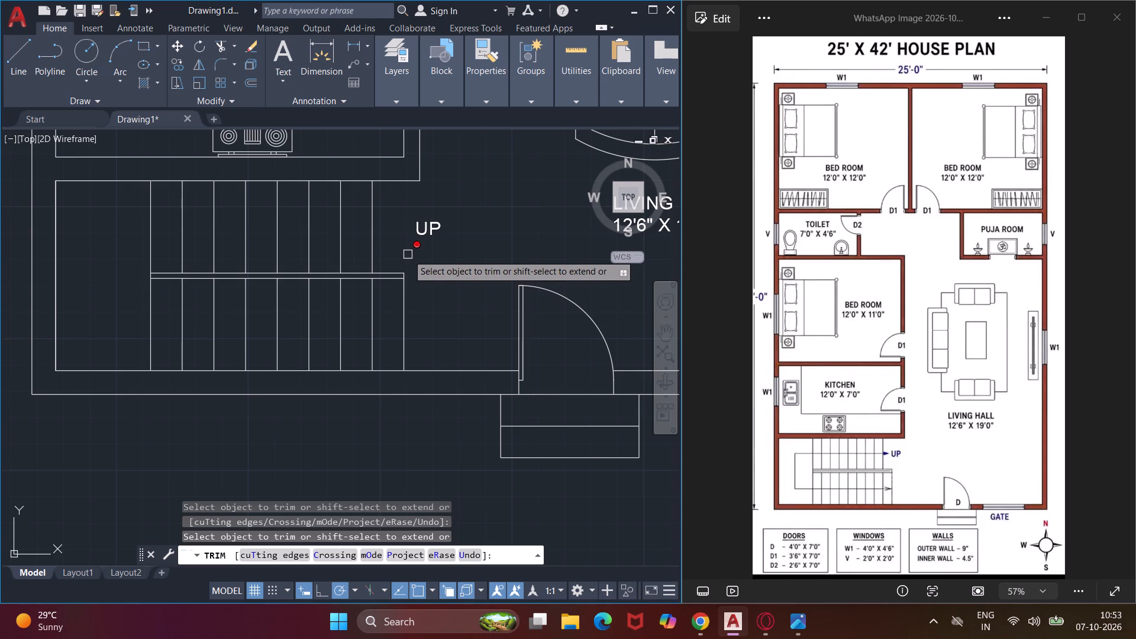
key(Escape)
Move the UP label about 1'-0" horizontally toward the staircase, just beyond the upper flight's last tread line.
click(428, 233)
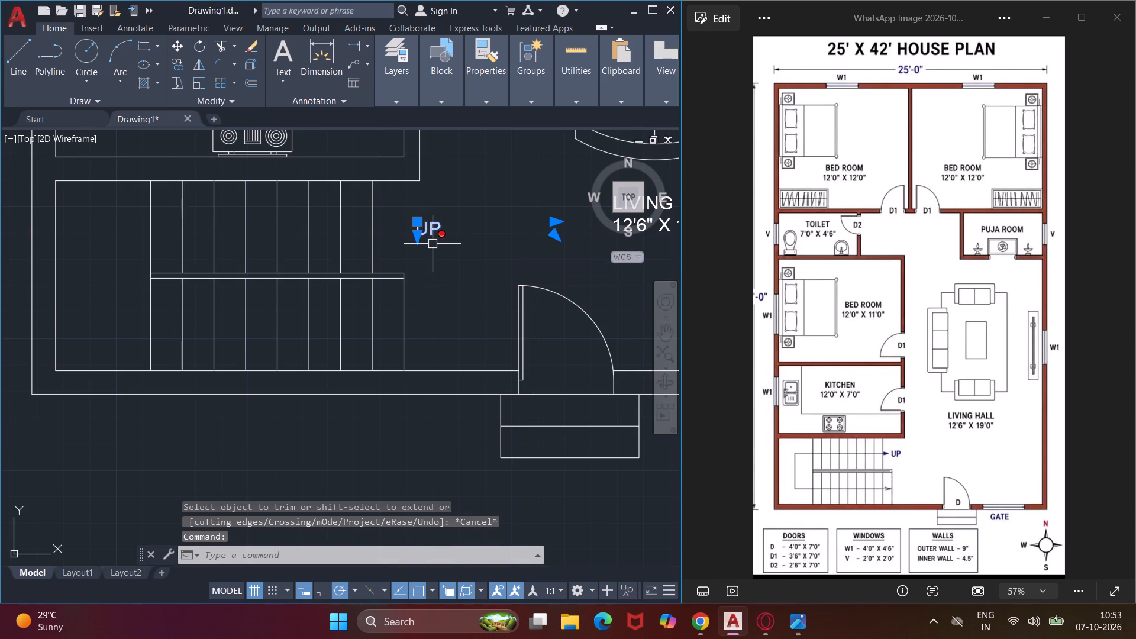
text(M)
key(space)
scroll(420, 243, up, 3)
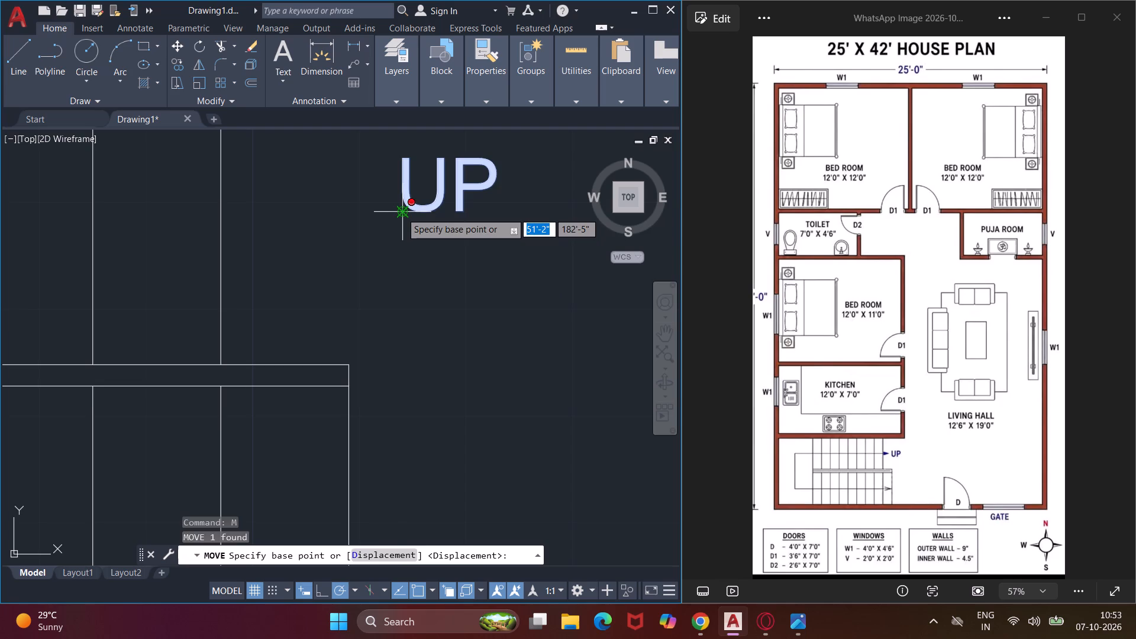
click(401, 212)
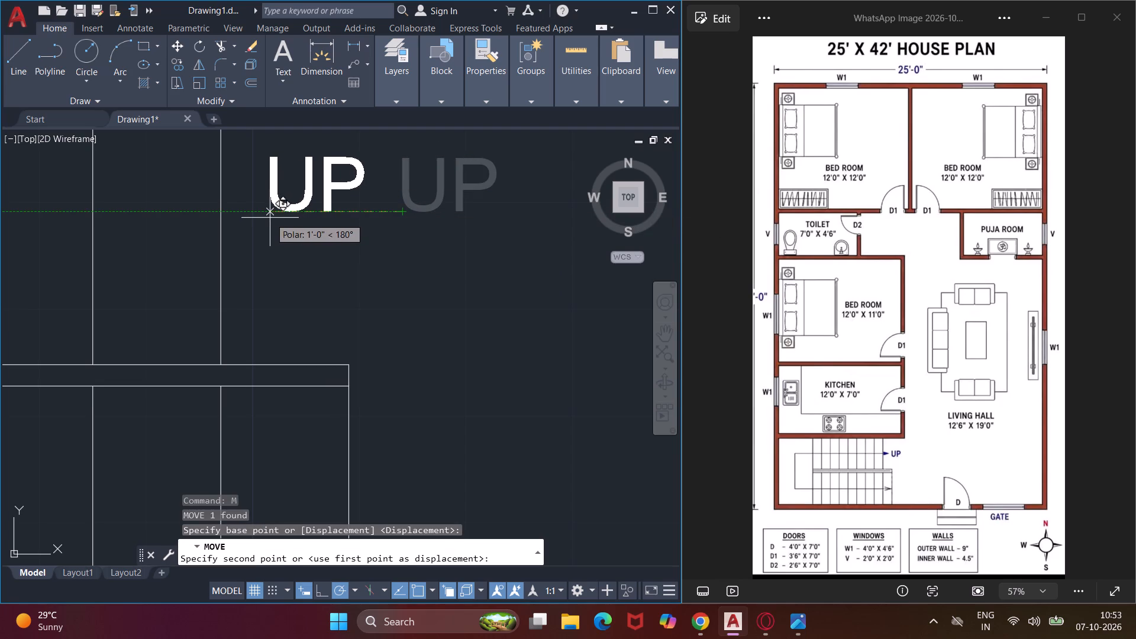
click(270, 218)
scroll(270, 218, down, 2)
middle_drag(281, 237, 384, 324)
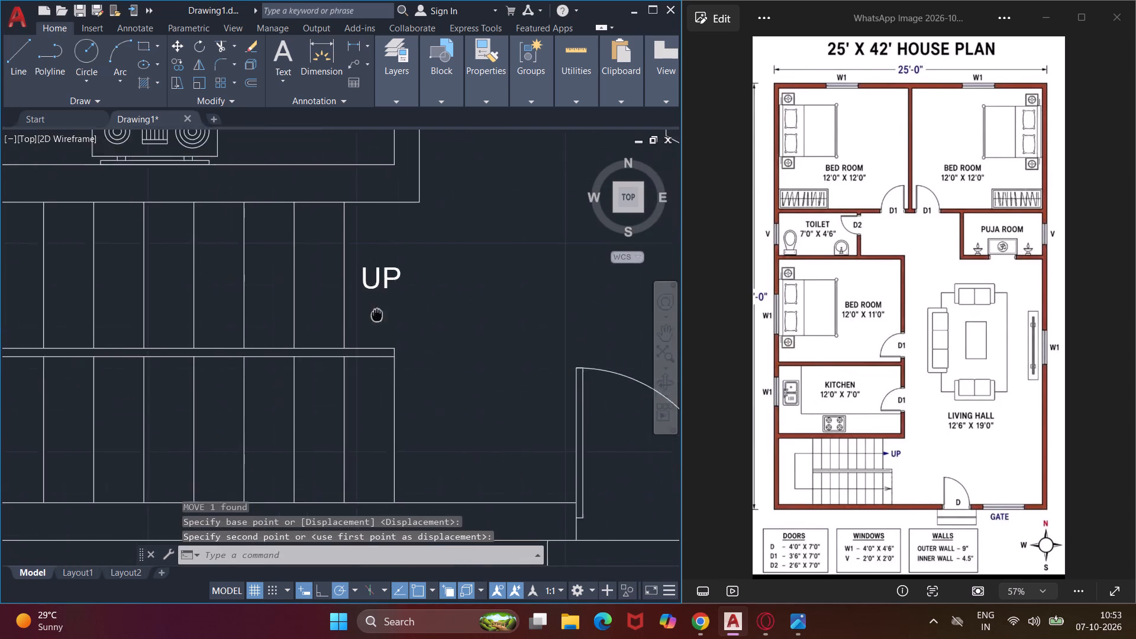
middle_drag(384, 324, 409, 385)
Copy the UP label about 18'-0" away into the blank area outside the plan, beyond the kitchen's outer wall.
double_click(406, 362)
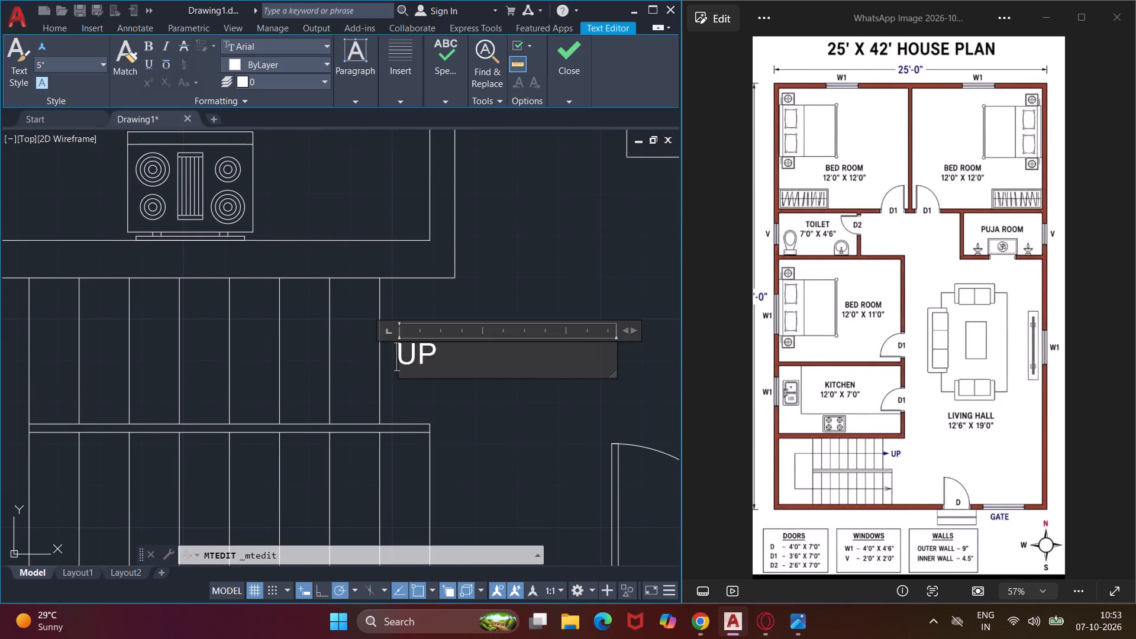
click(449, 299)
click(411, 359)
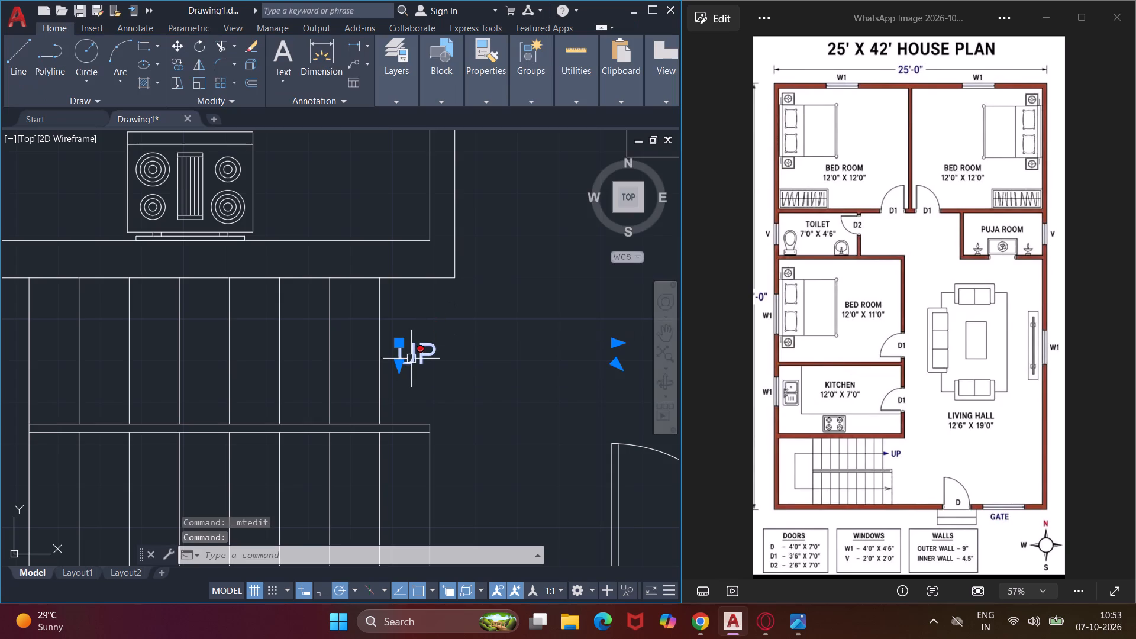
key(c)
text(O)
key(space)
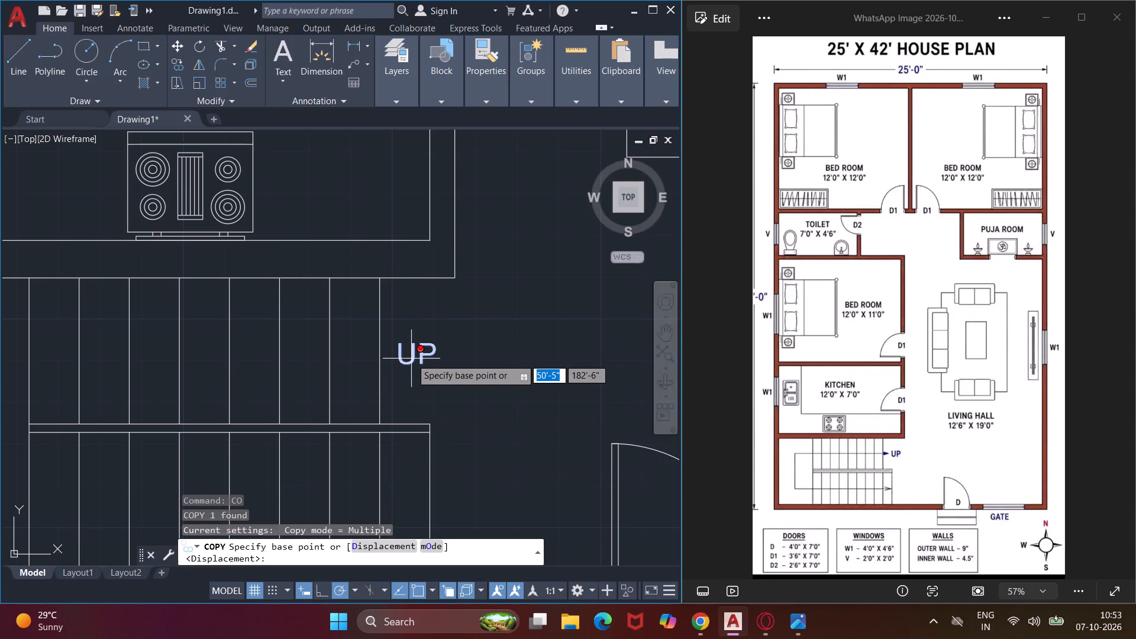
click(398, 364)
scroll(398, 364, down, 4)
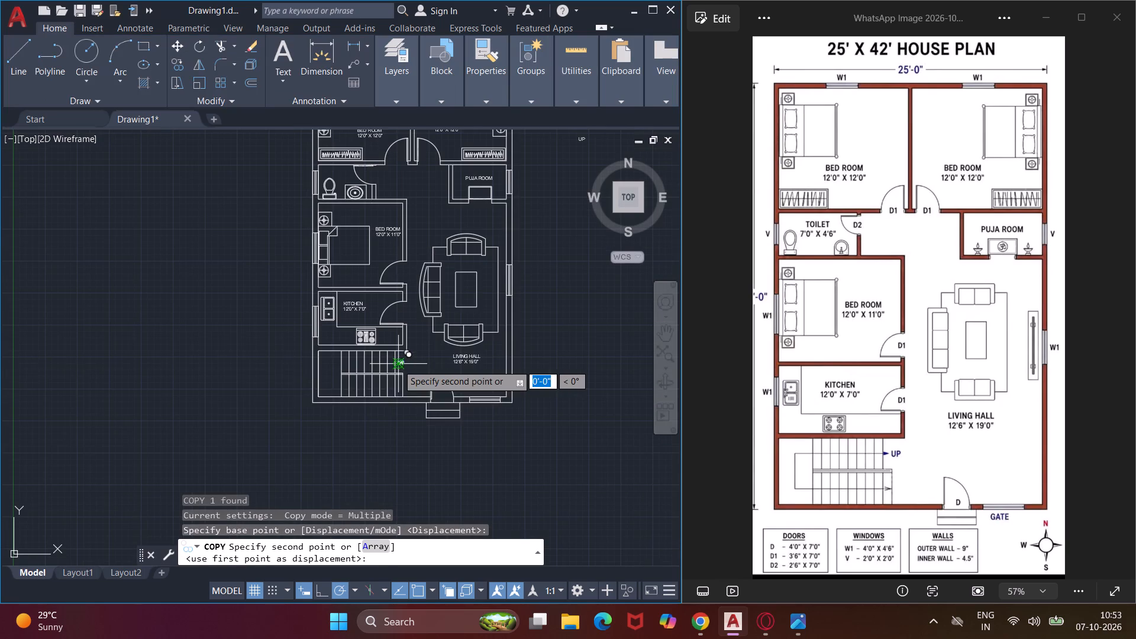
click(261, 344)
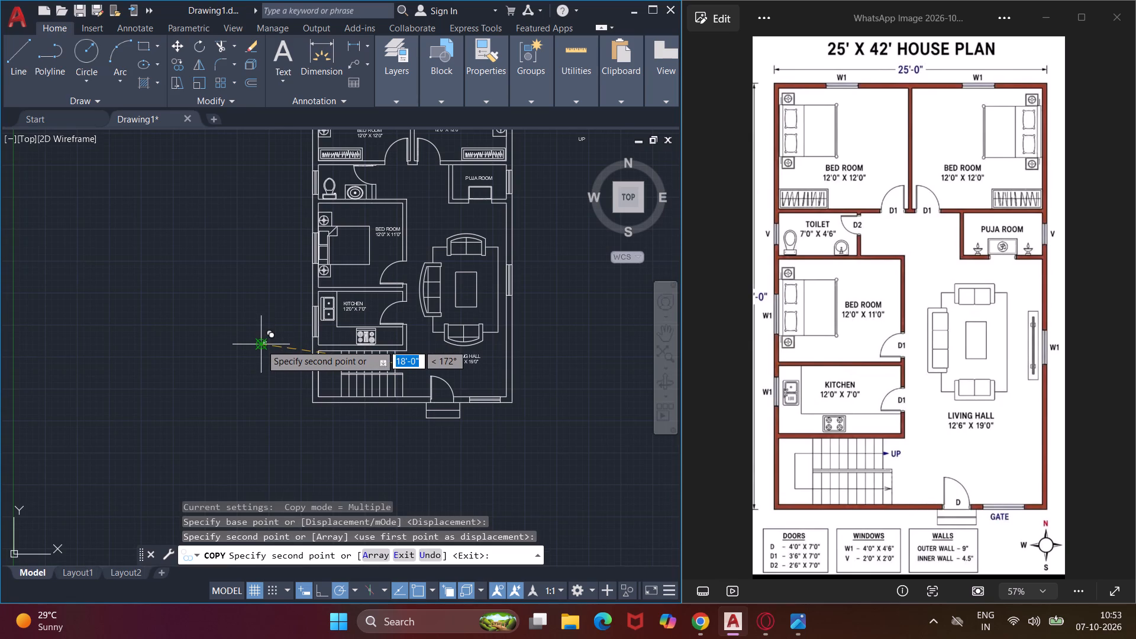
key(Escape)
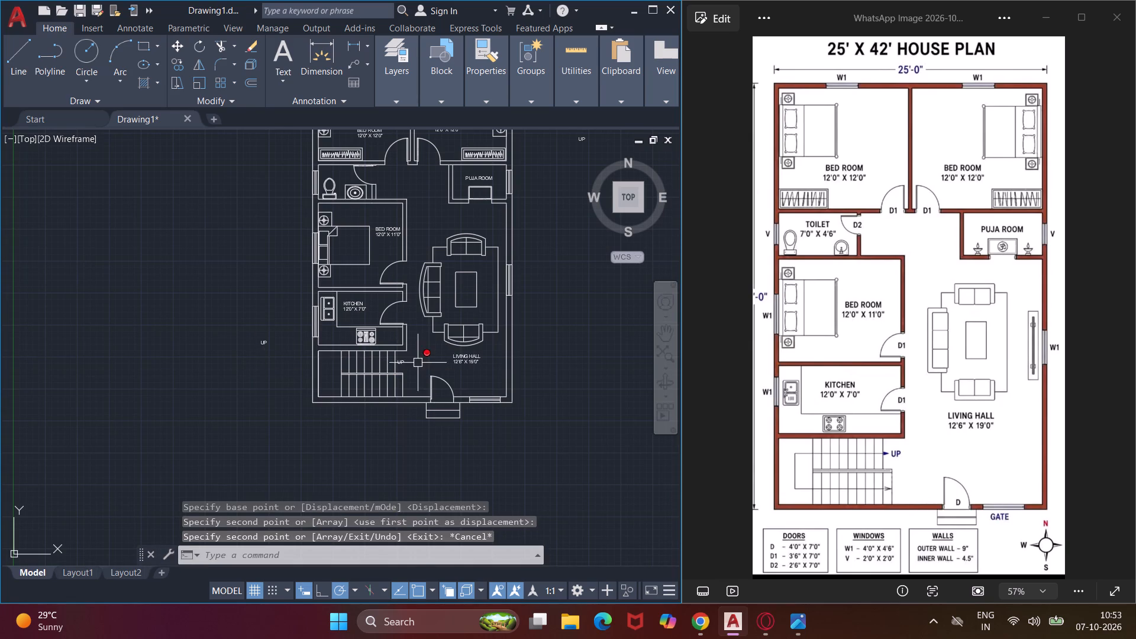
Draw a horizontal line about 8'-9" long from the middle of the upper flight's last tread line through the flight onto the landing.
scroll(401, 373, up, 3)
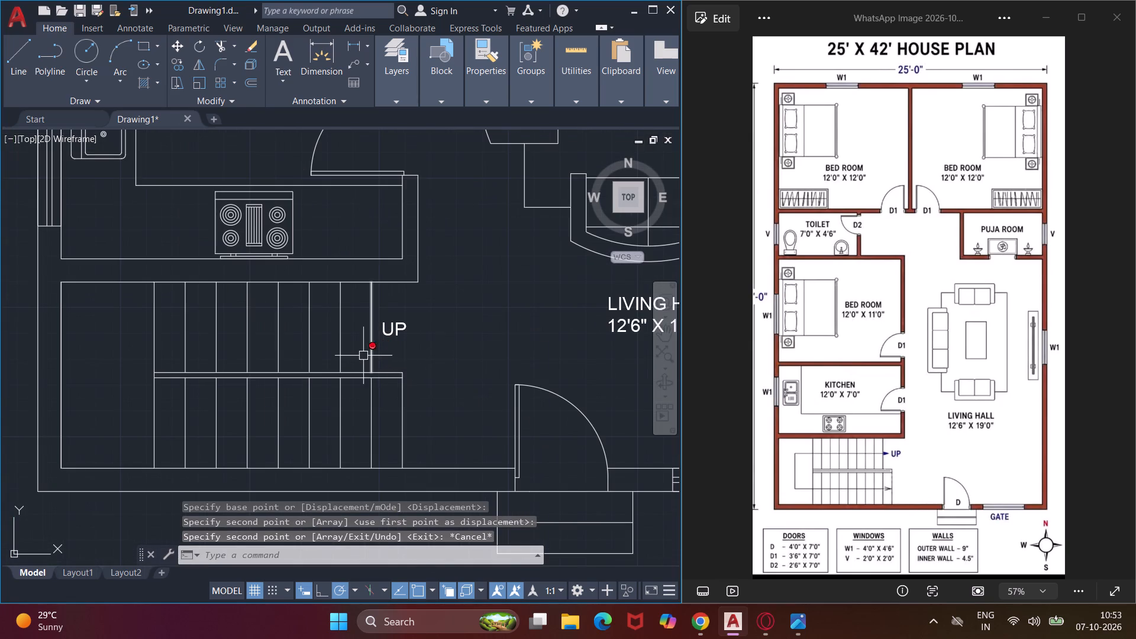
text(L)
key(space)
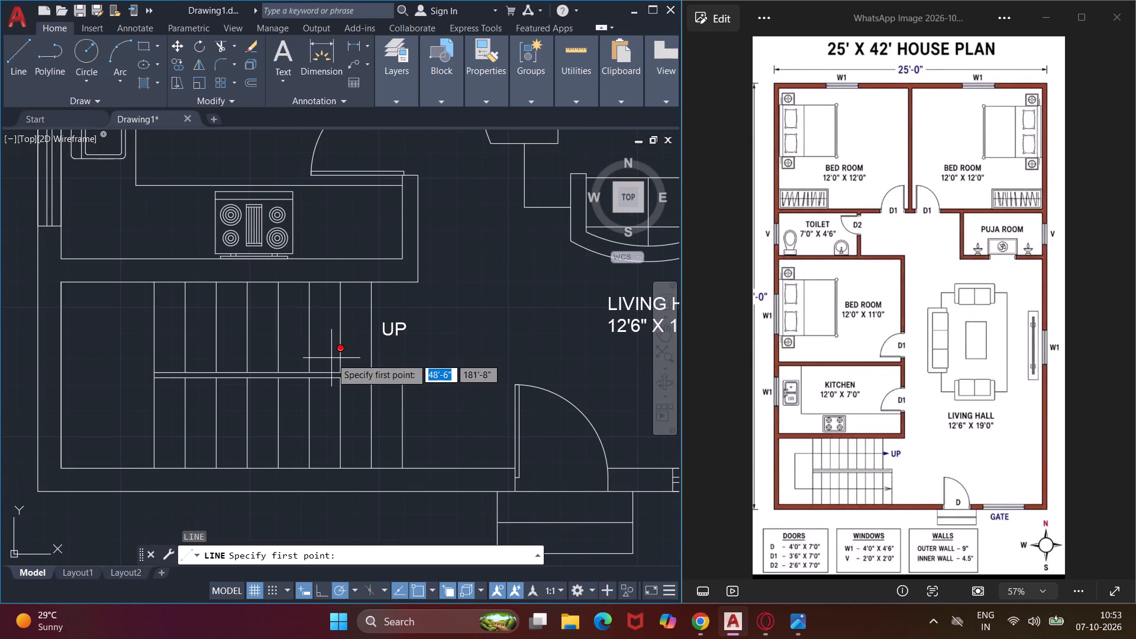
click(370, 327)
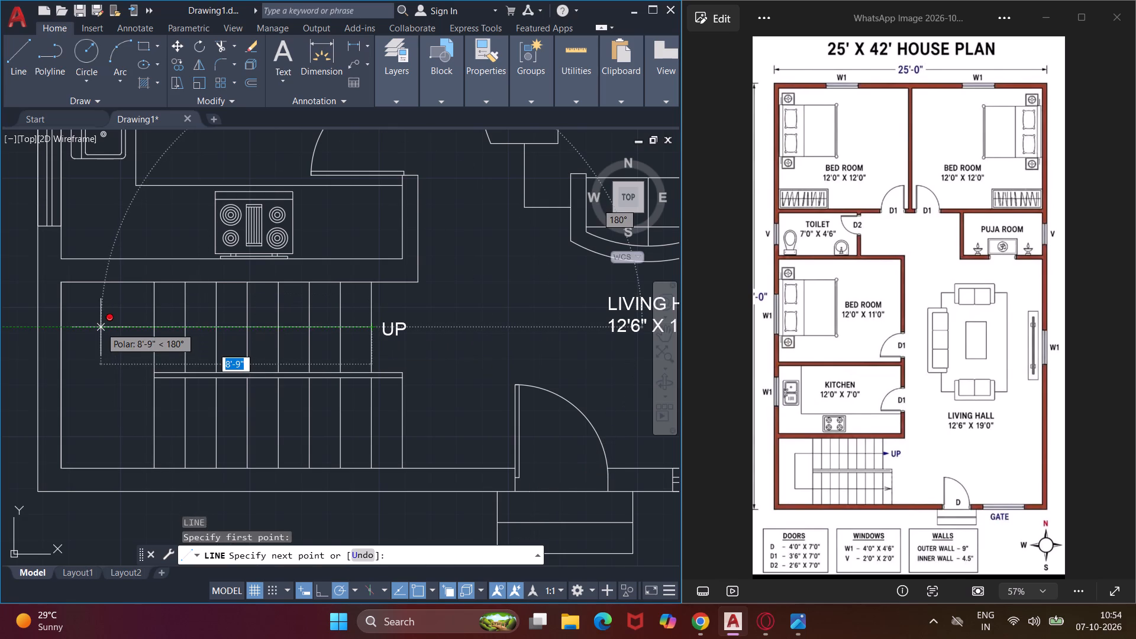
click(101, 327)
key(Escape)
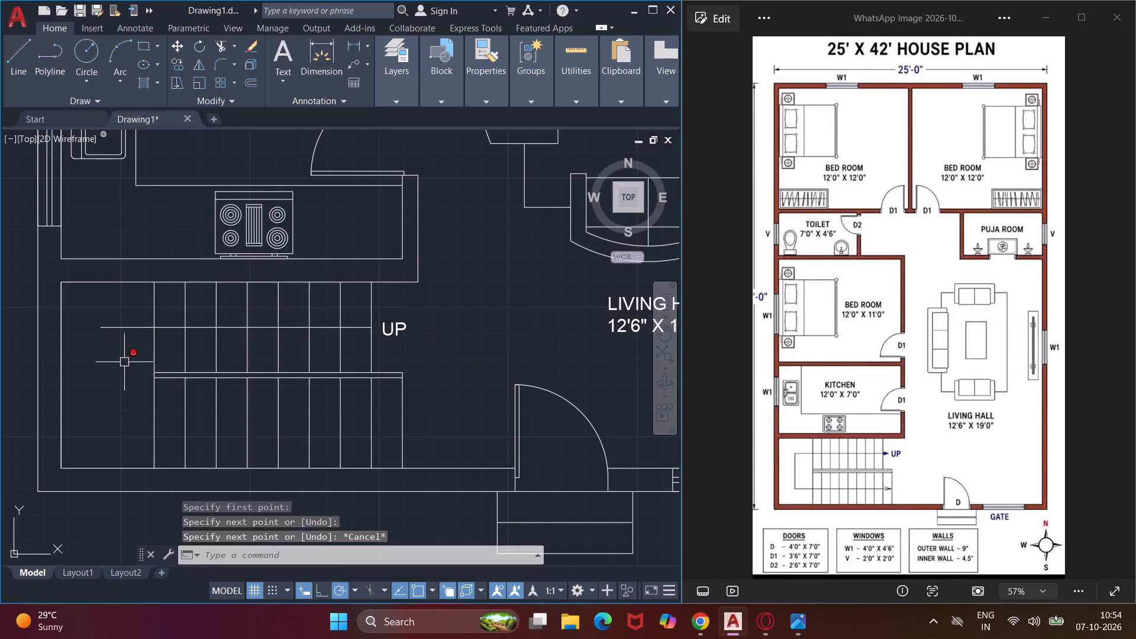
Draw a line from the middle of the lower flight's end line to the landing, and up to the upper direction line's end.
middle_drag(135, 399, 131, 333)
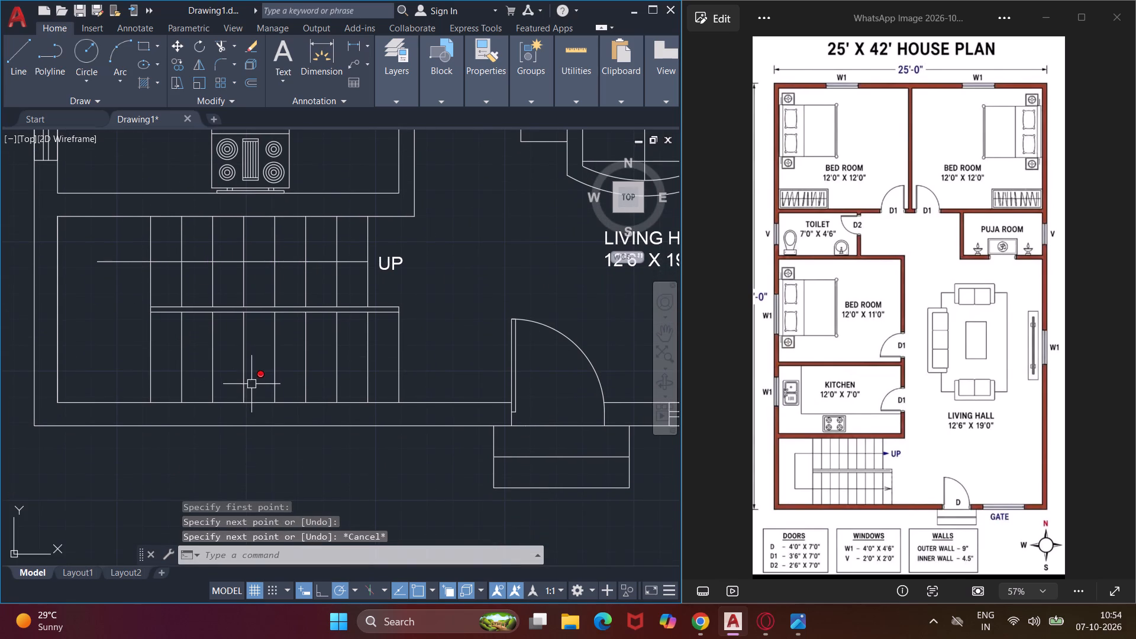
text(L)
key(space)
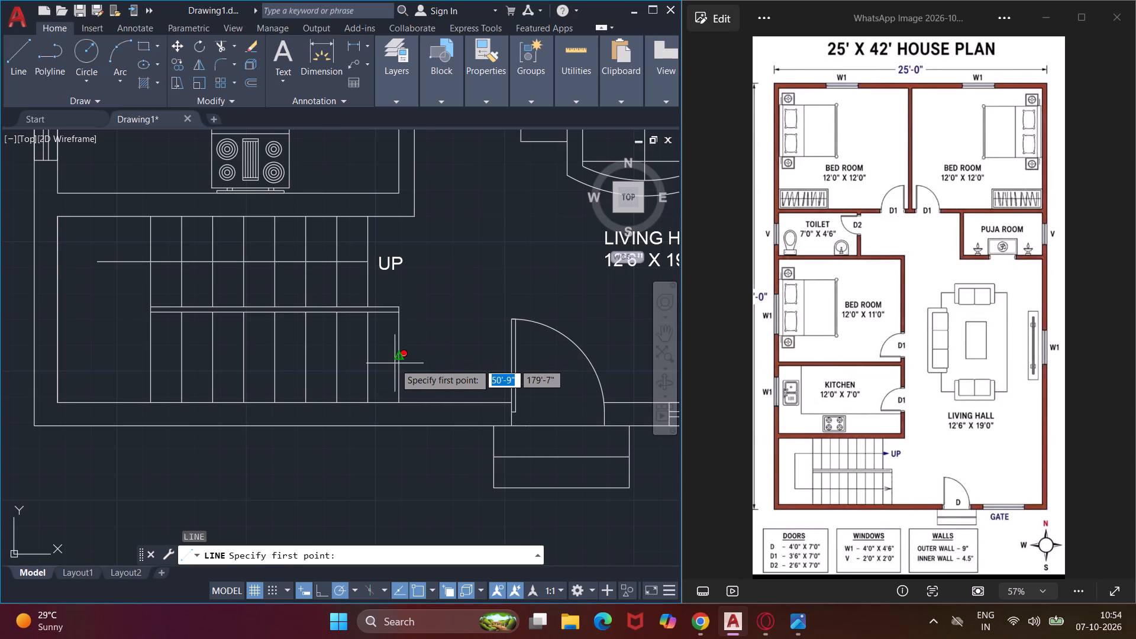
click(398, 357)
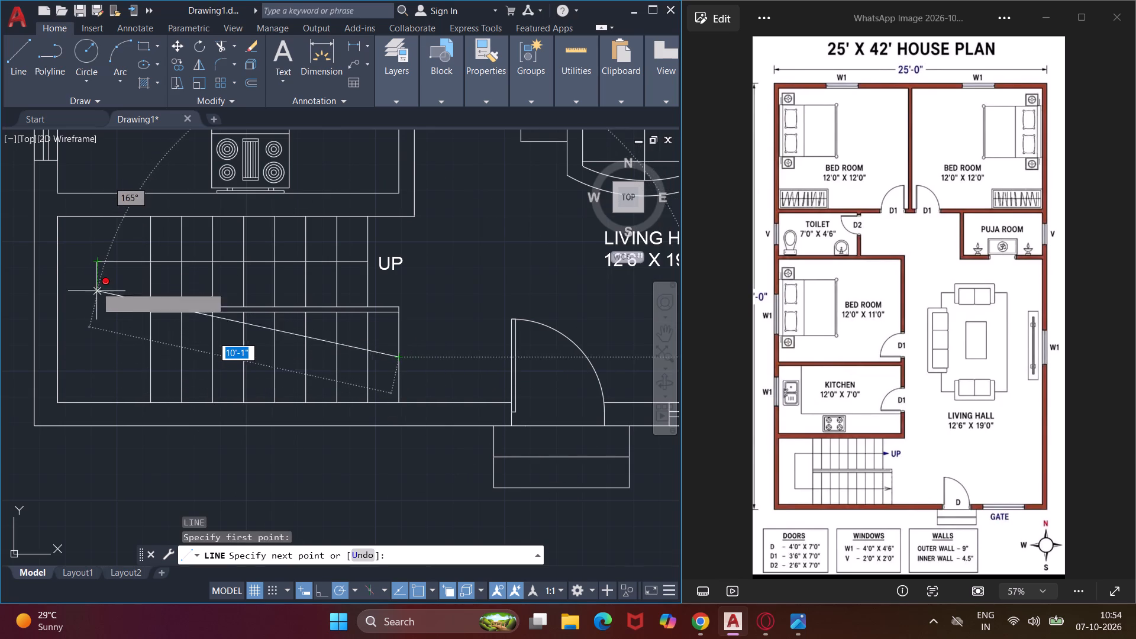
click(96, 358)
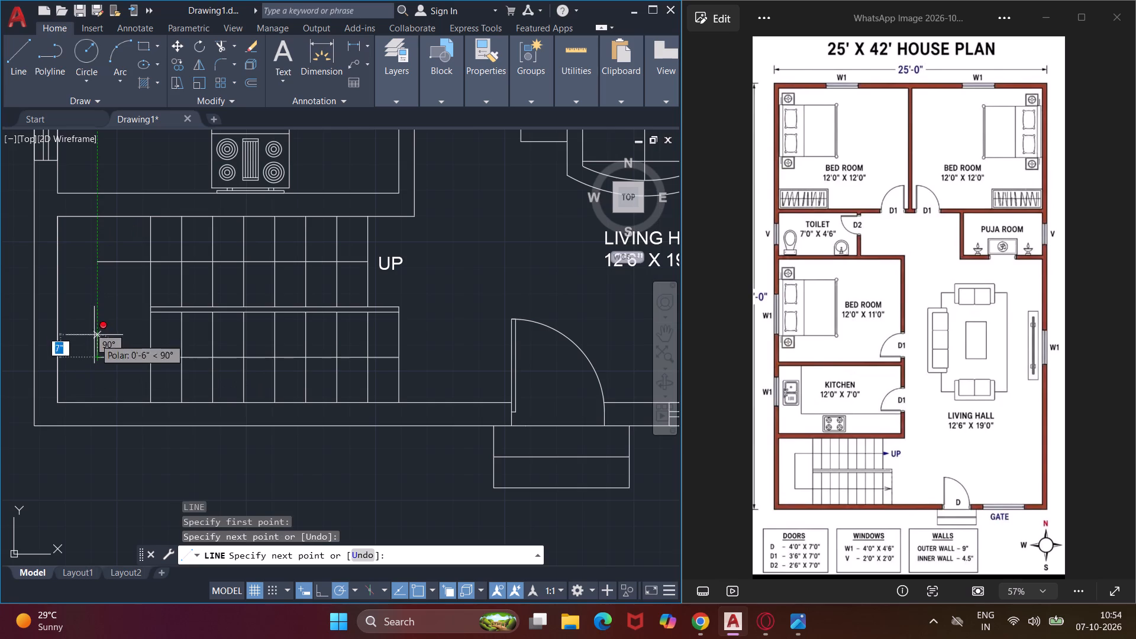
click(97, 264)
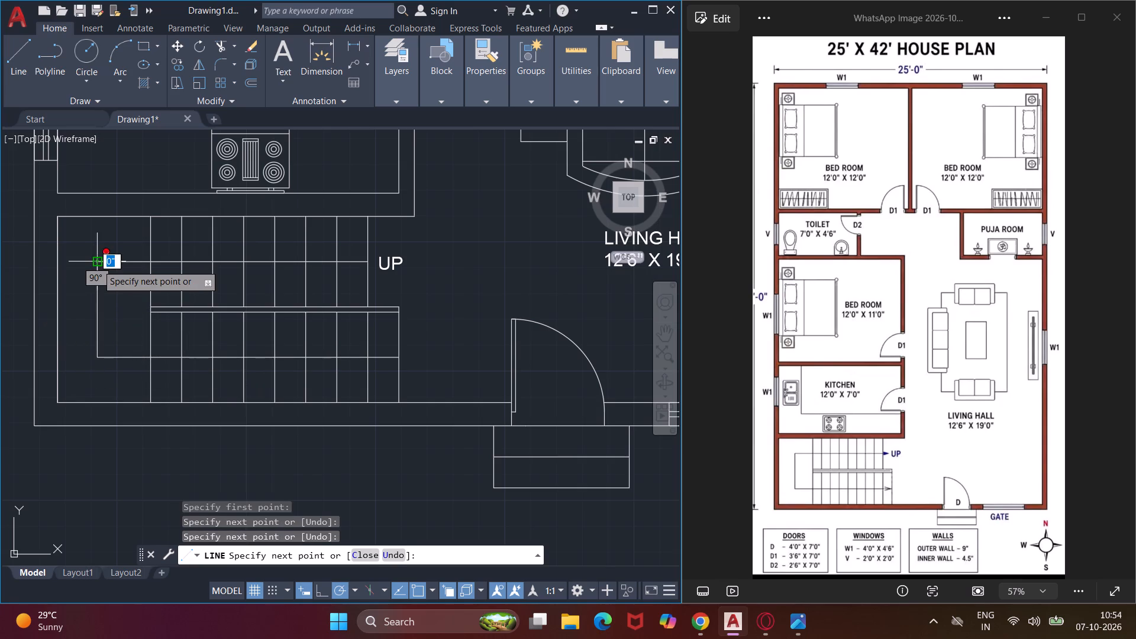
key(Escape)
Draw a short slanted line back from the upper direction line's end beside UP as the arrowhead's upper half.
middle_drag(363, 264, 363, 292)
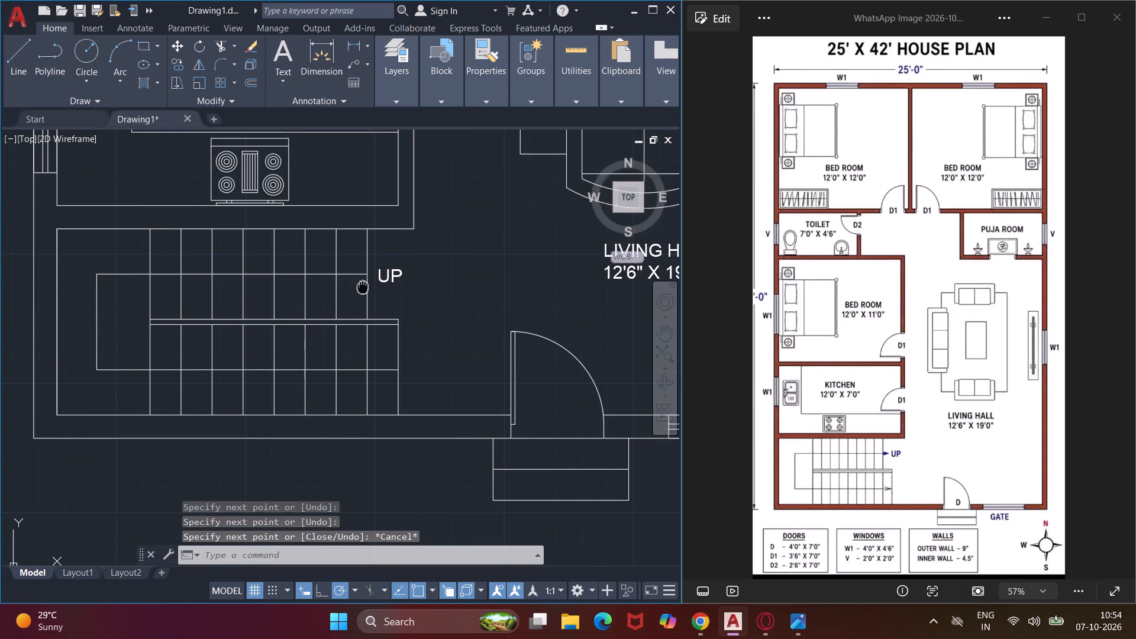
middle_drag(363, 292, 363, 355)
scroll(363, 355, up, 3)
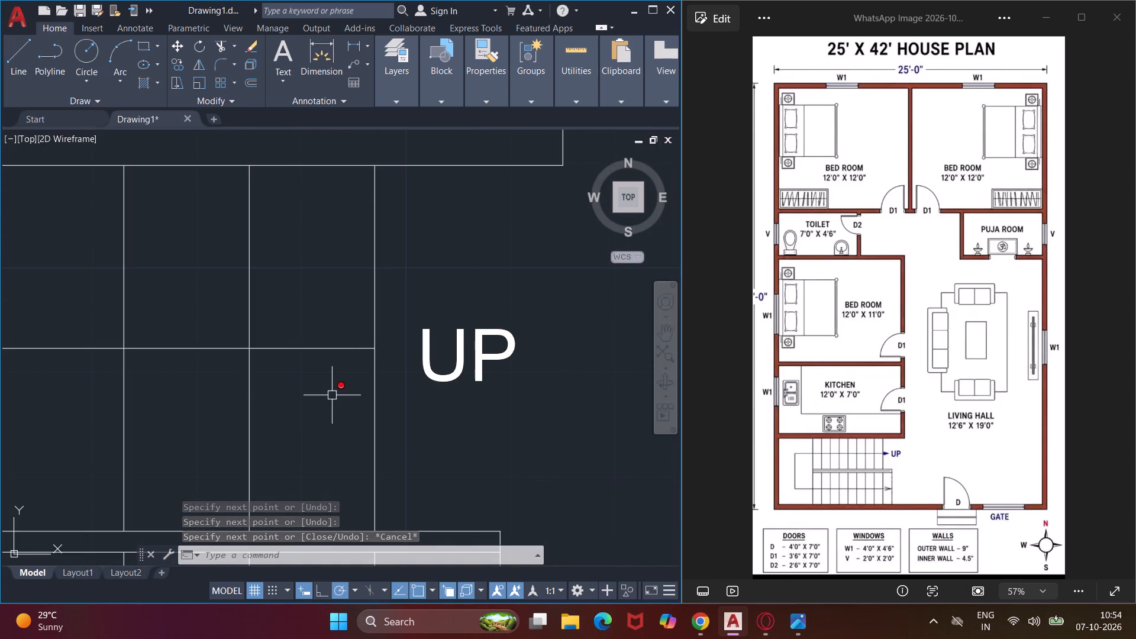
text(L)
key(space)
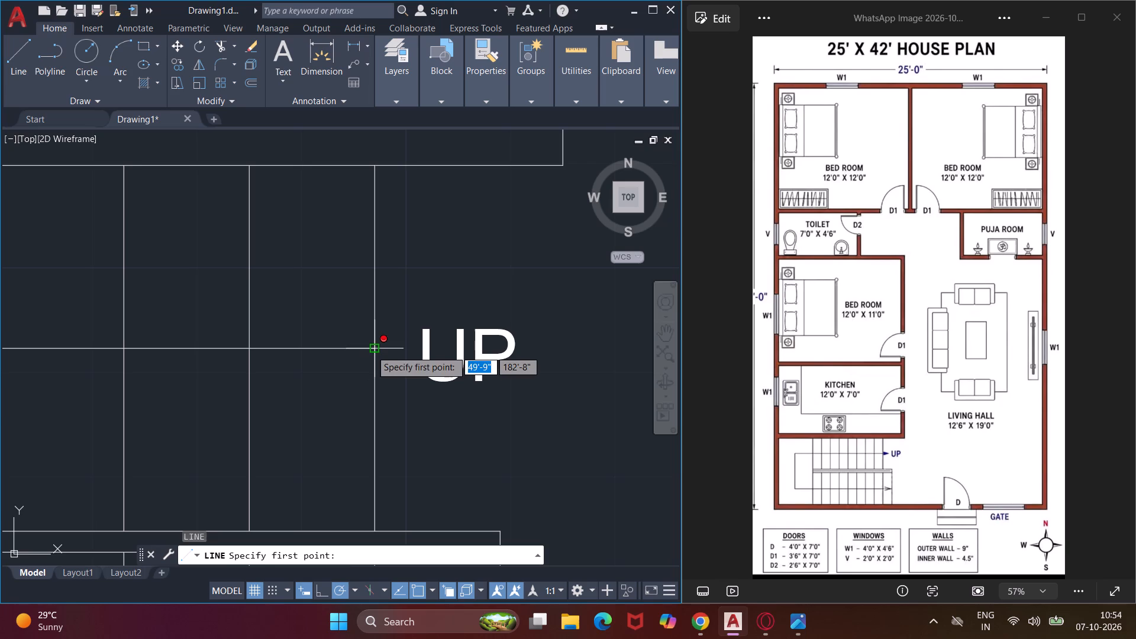
click(372, 350)
click(350, 331)
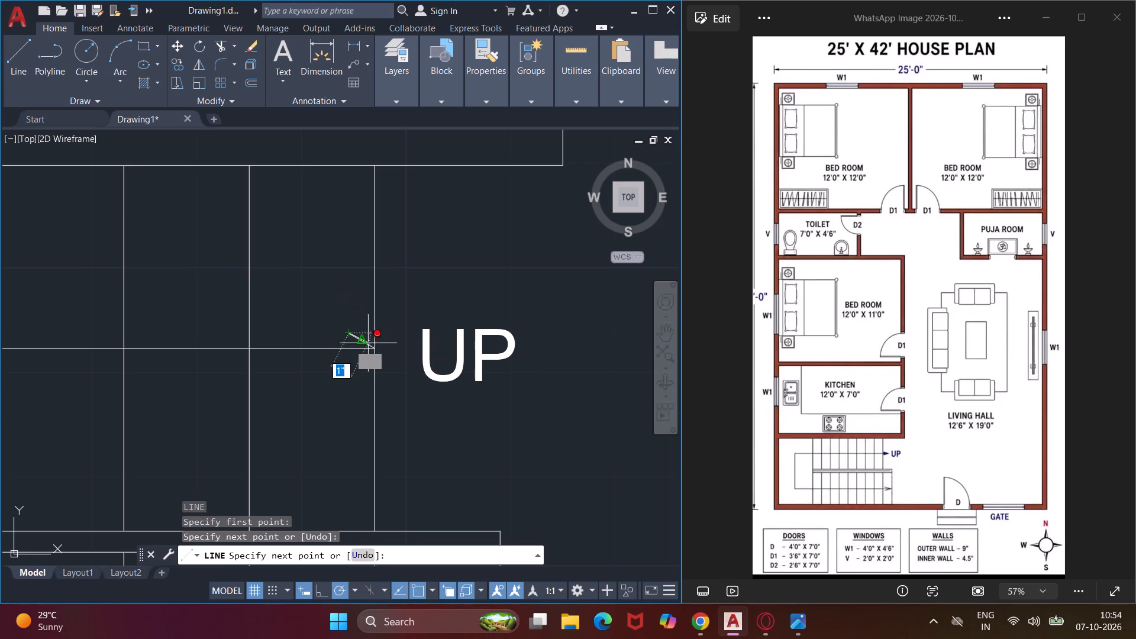
key(Escape)
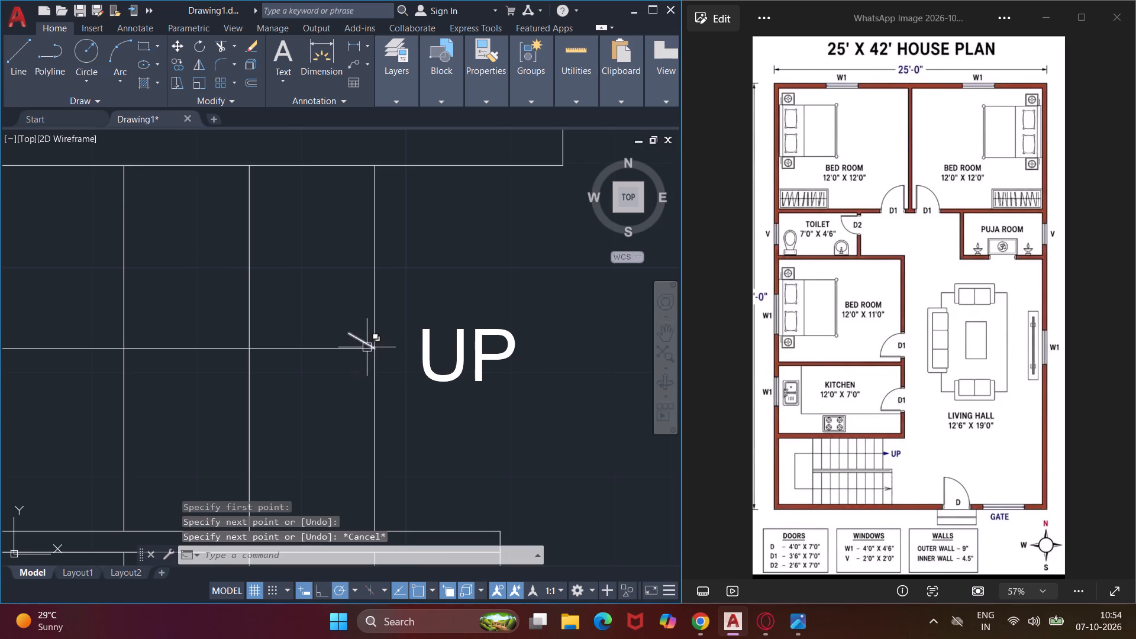
Mirror the short slanted line about the upper direction line, keeping the original, to complete the arrowhead beside UP.
scroll(364, 343, up, 2)
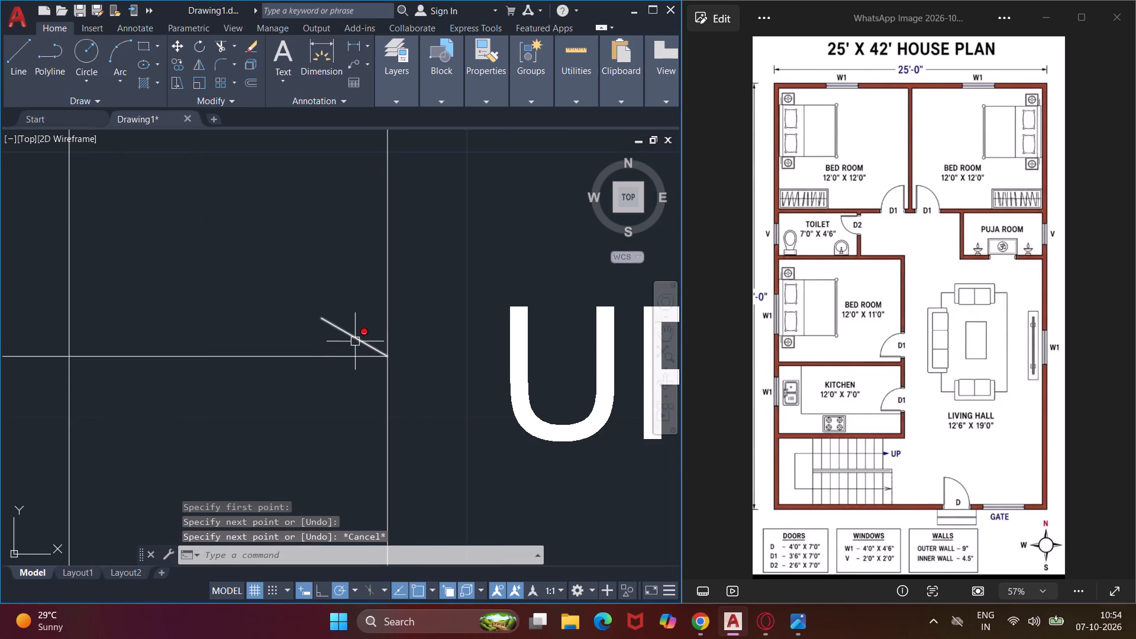
click(355, 341)
text(MI)
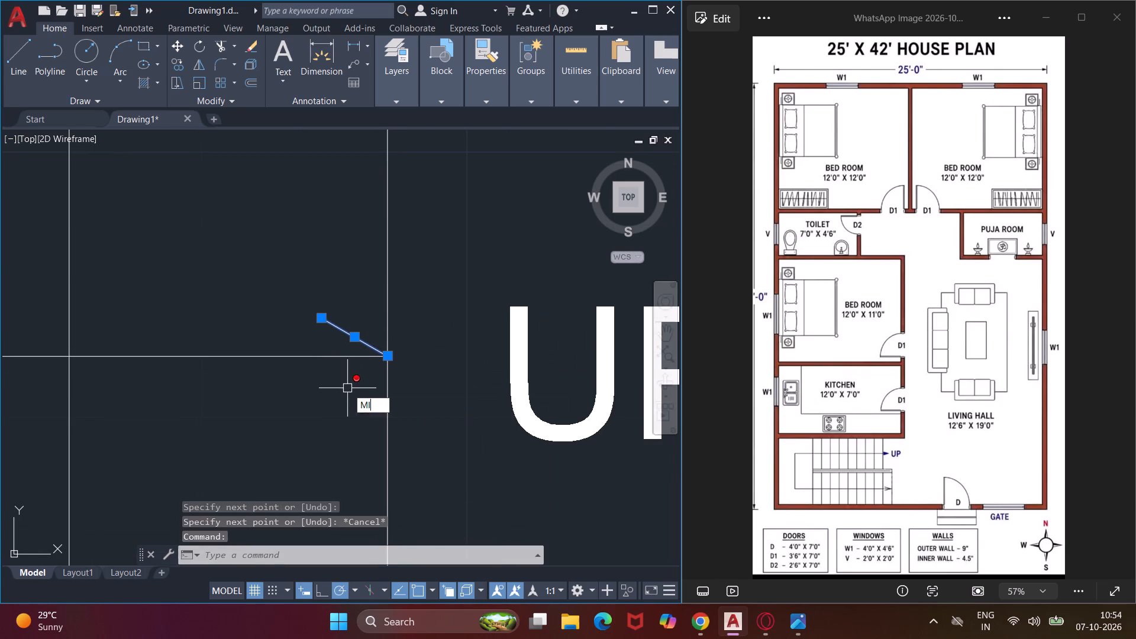
key(space)
click(389, 357)
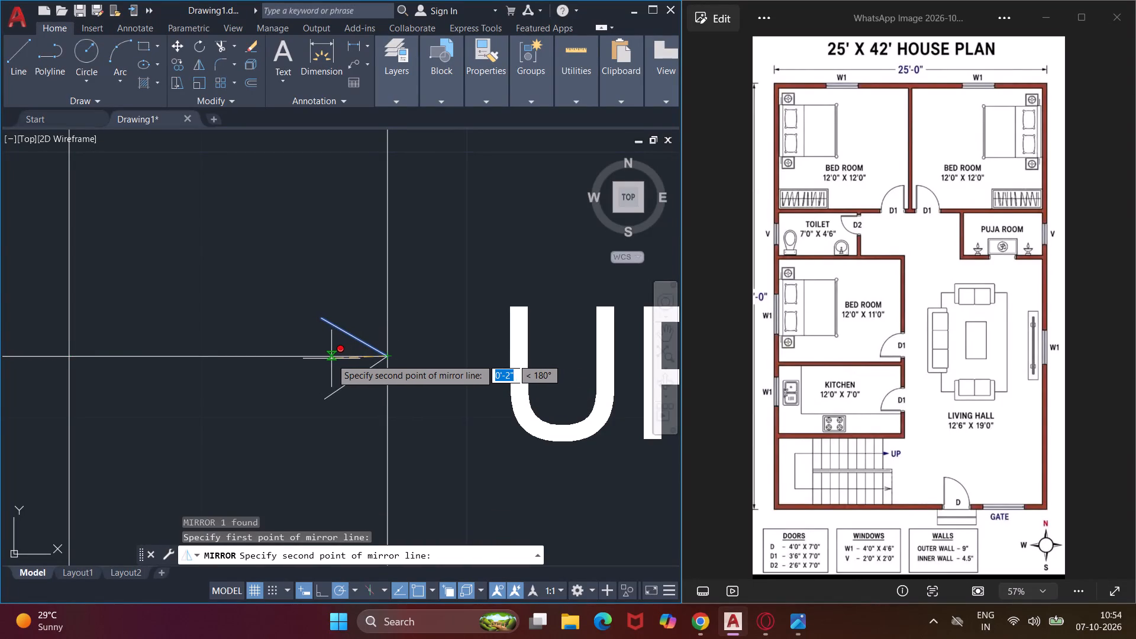
scroll(325, 357, down, 6)
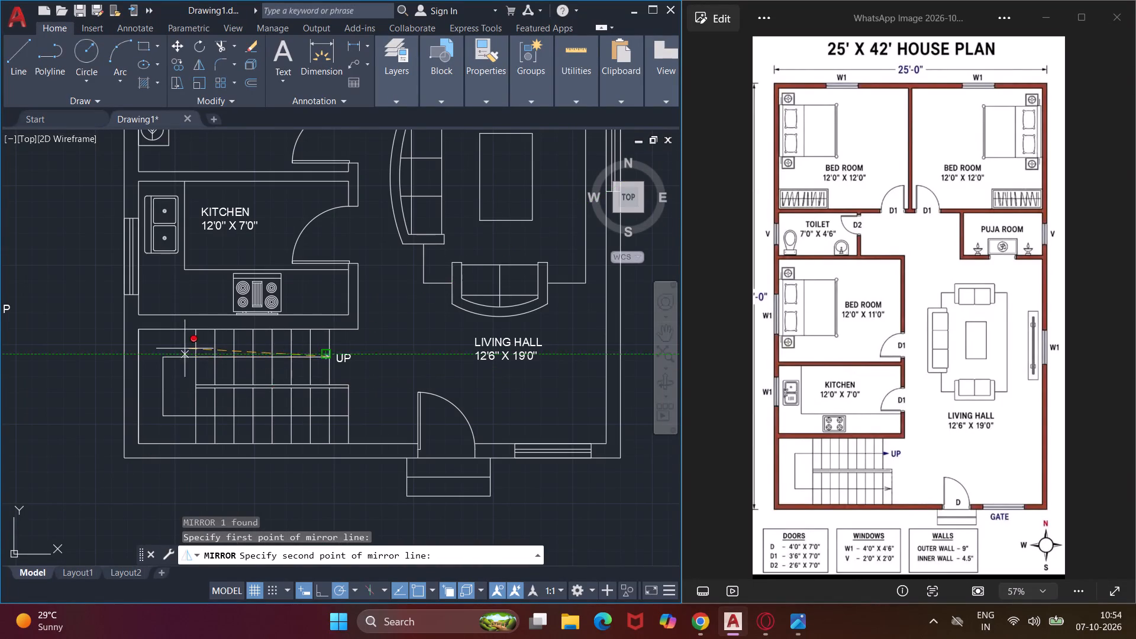
click(109, 363)
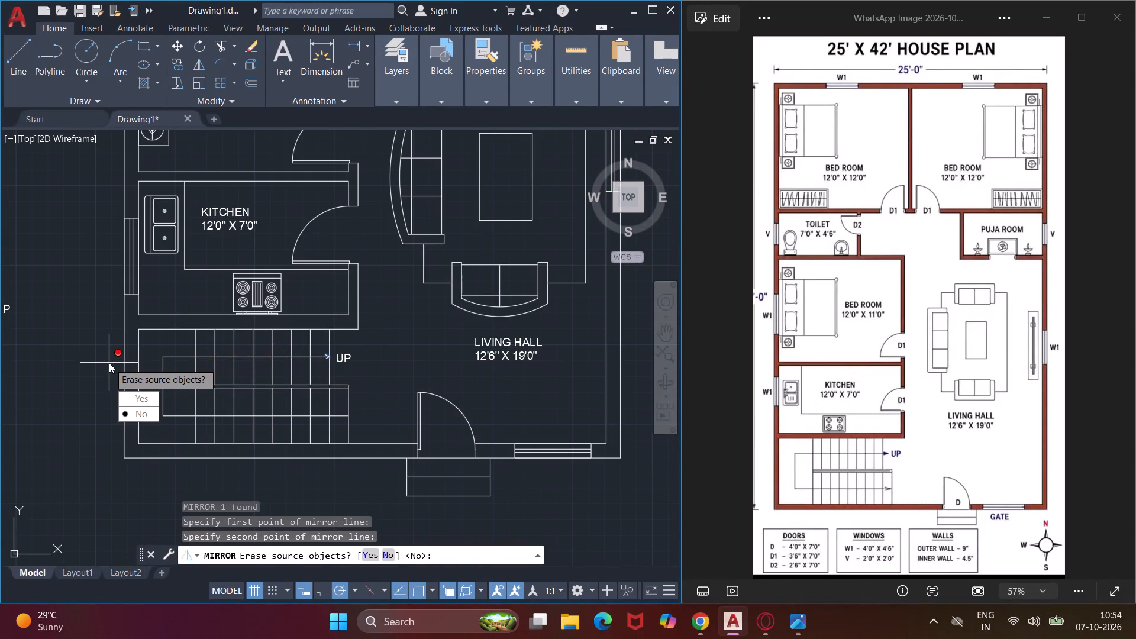
key(space)
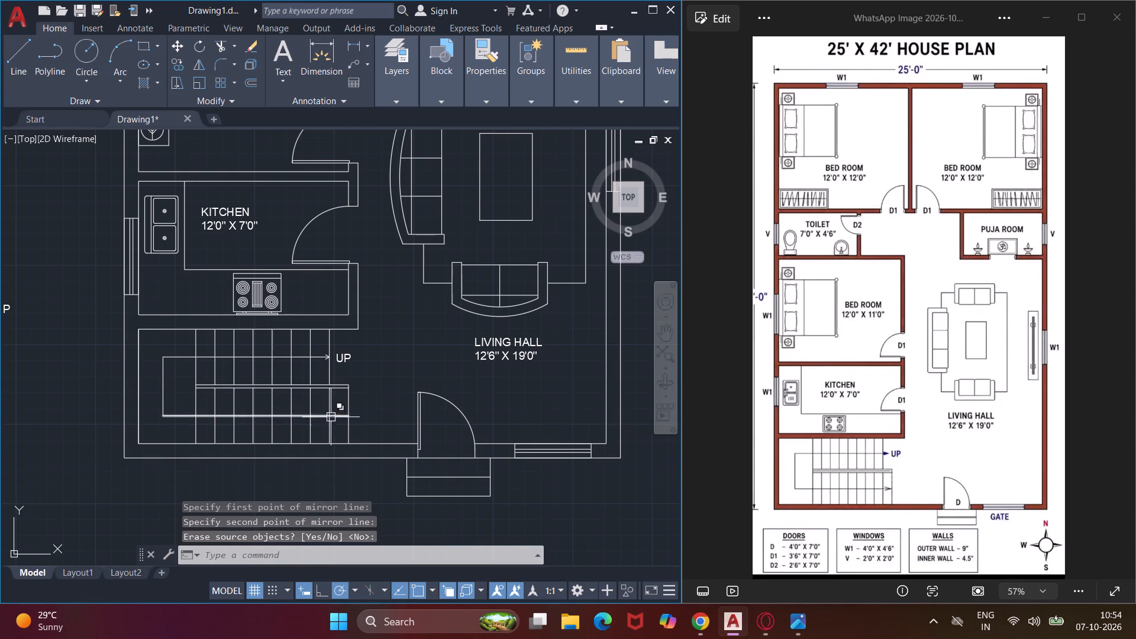
Draw a line about 2" long at 150° from the lower direction line's end at the lower flight's edge.
scroll(337, 421, up, 4)
text(L)
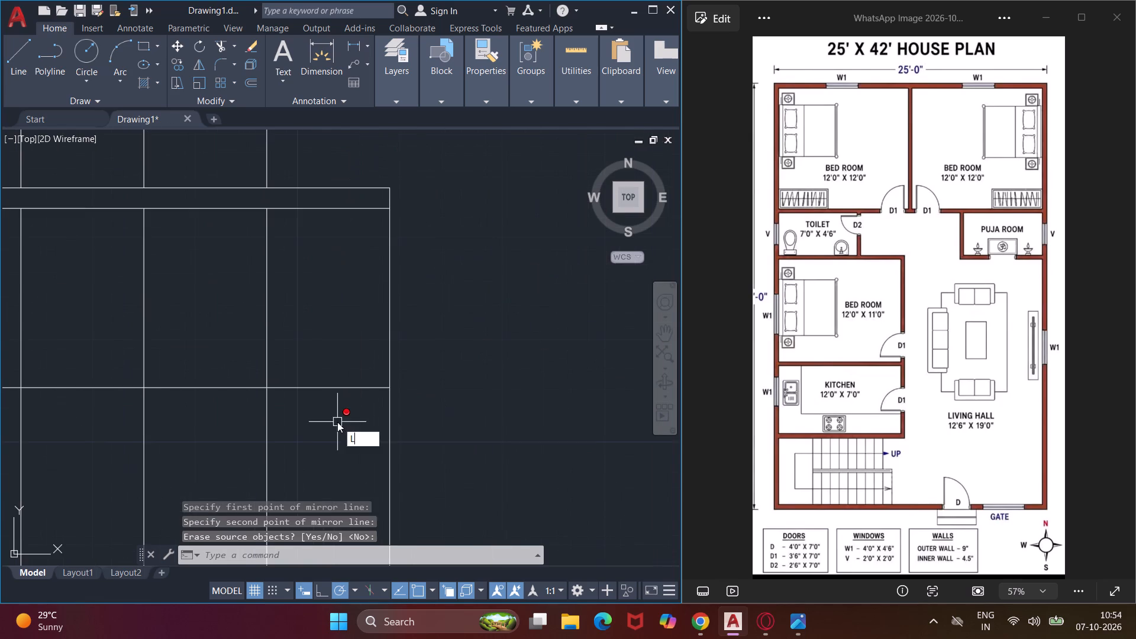
key(space)
click(388, 390)
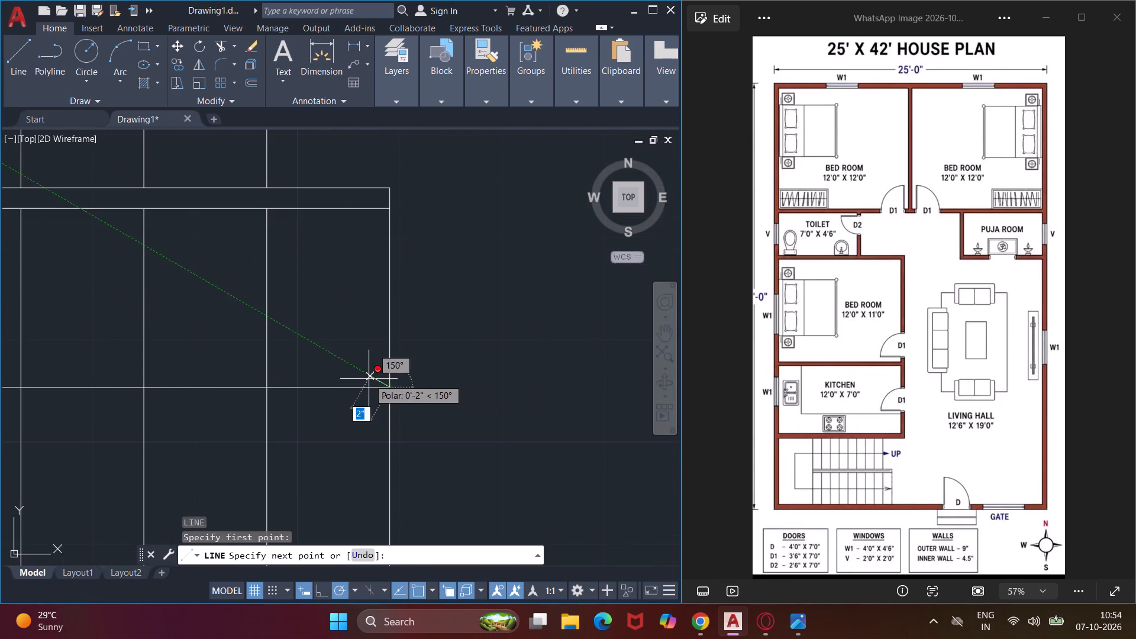
click(369, 379)
key(Escape)
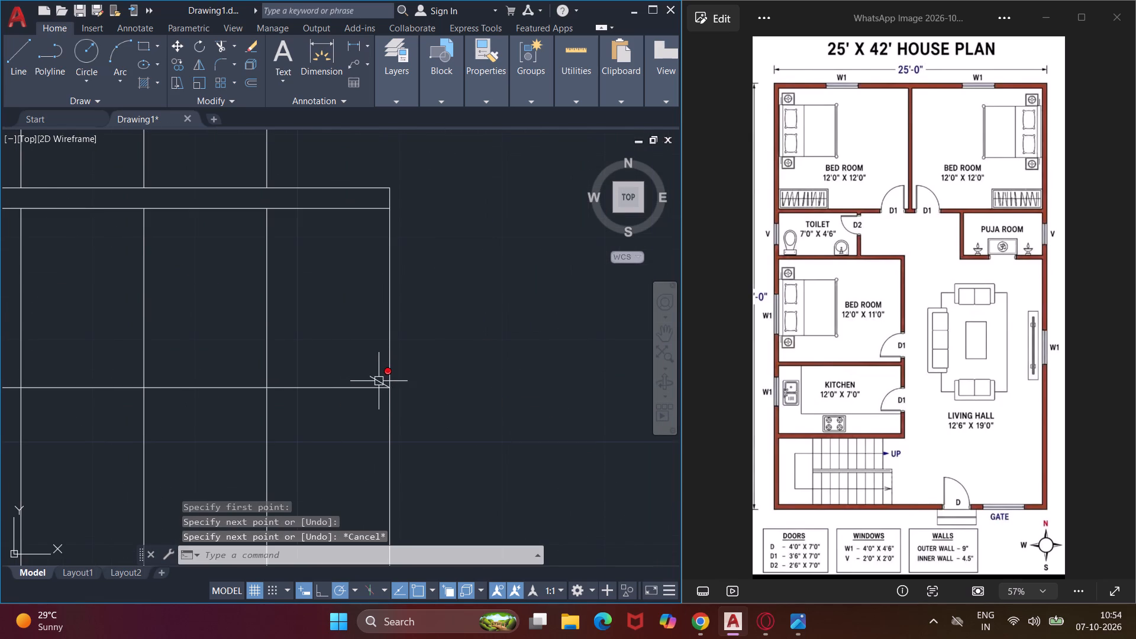
Mirror the 2" slanted line about the lower direction line, keeping the original, to complete the lower flight's arrowhead.
click(379, 381)
text(MI)
key(space)
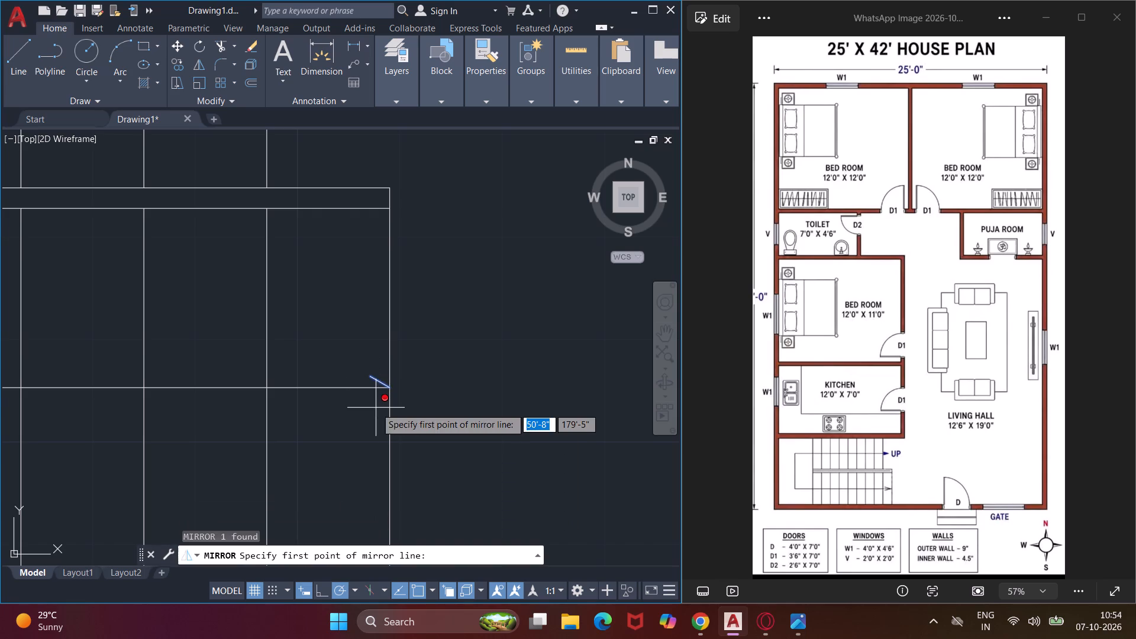
click(389, 388)
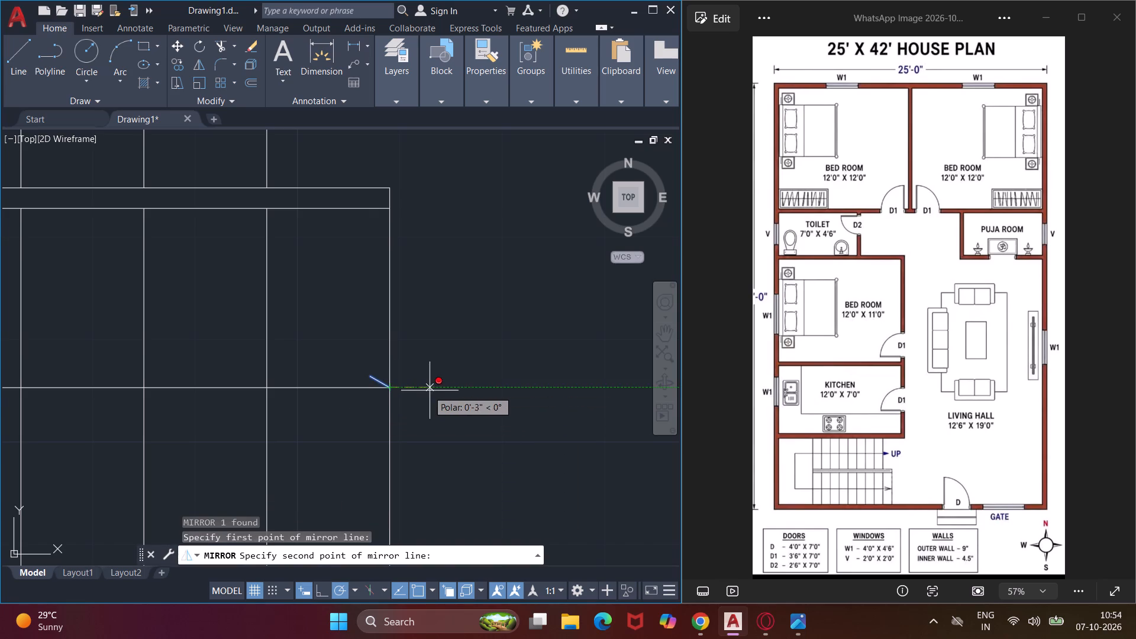
click(457, 388)
key(space)
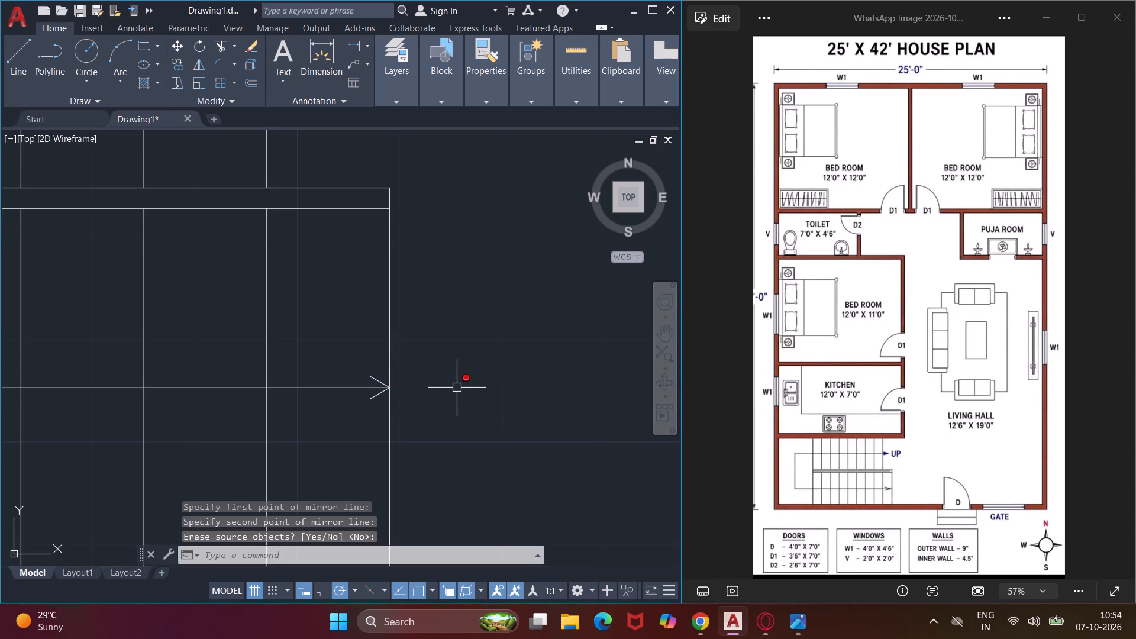
Change the copied UP label outside the kitchen's outer wall to read W1.
scroll(457, 388, down, 3)
middle_drag(457, 388, 468, 348)
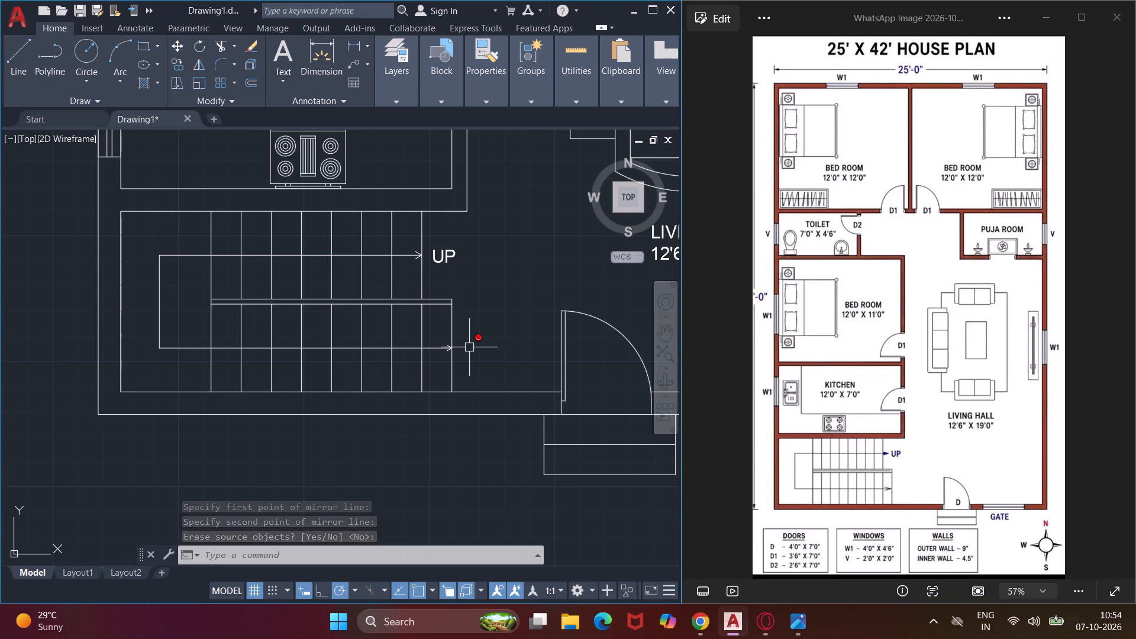
middle_drag(469, 347, 612, 527)
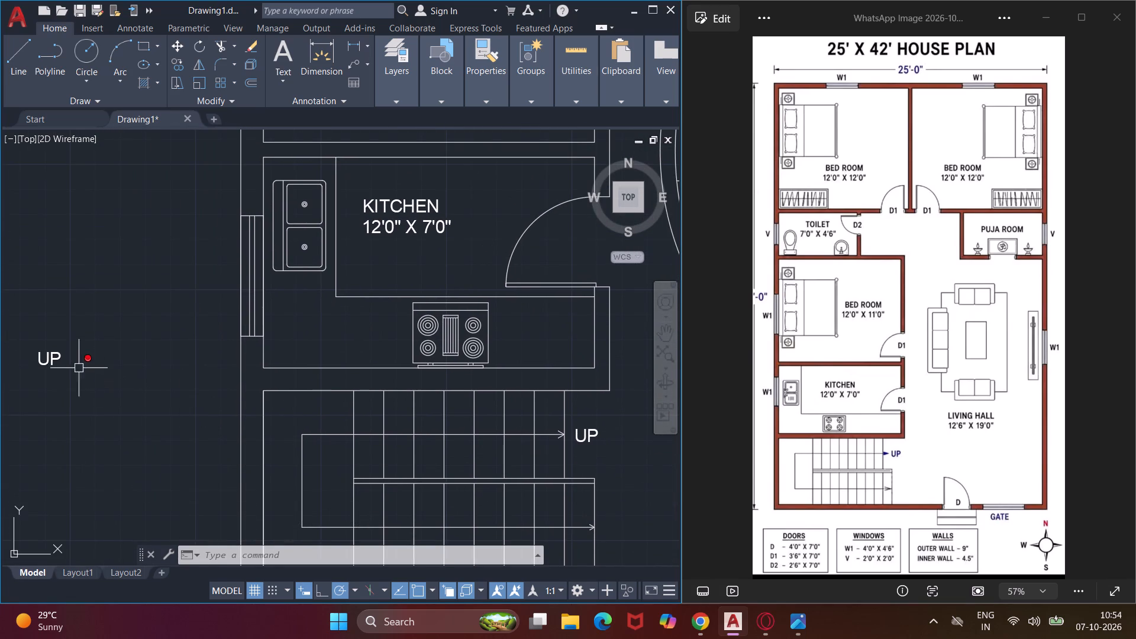
double_click(53, 358)
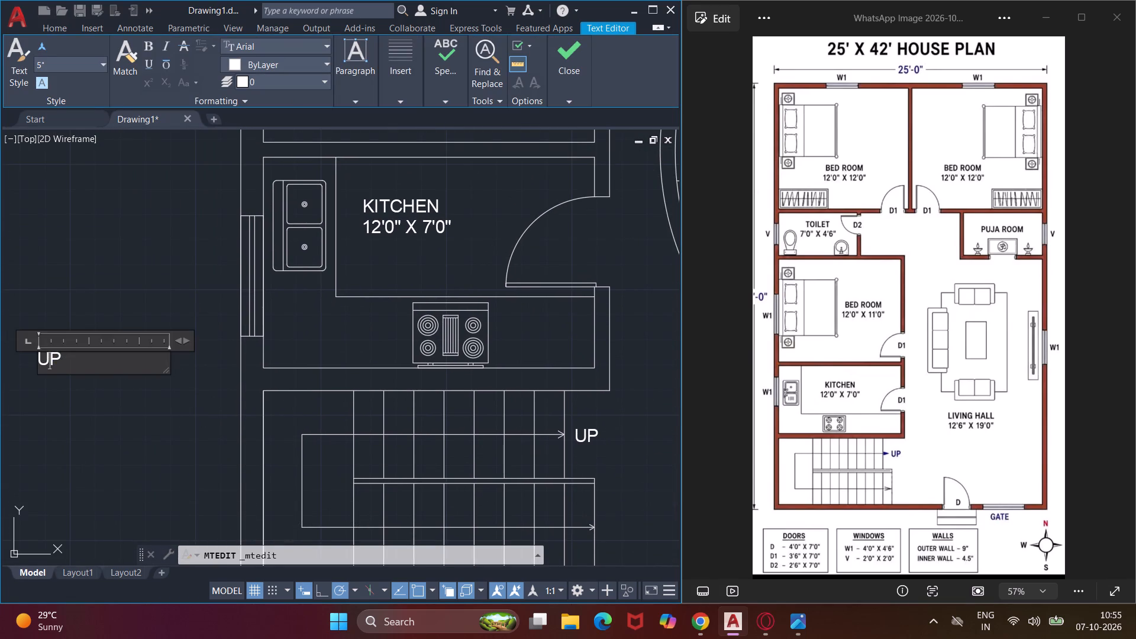
click(76, 362)
key(BackSpace)
key(BackSpace)
key(w)
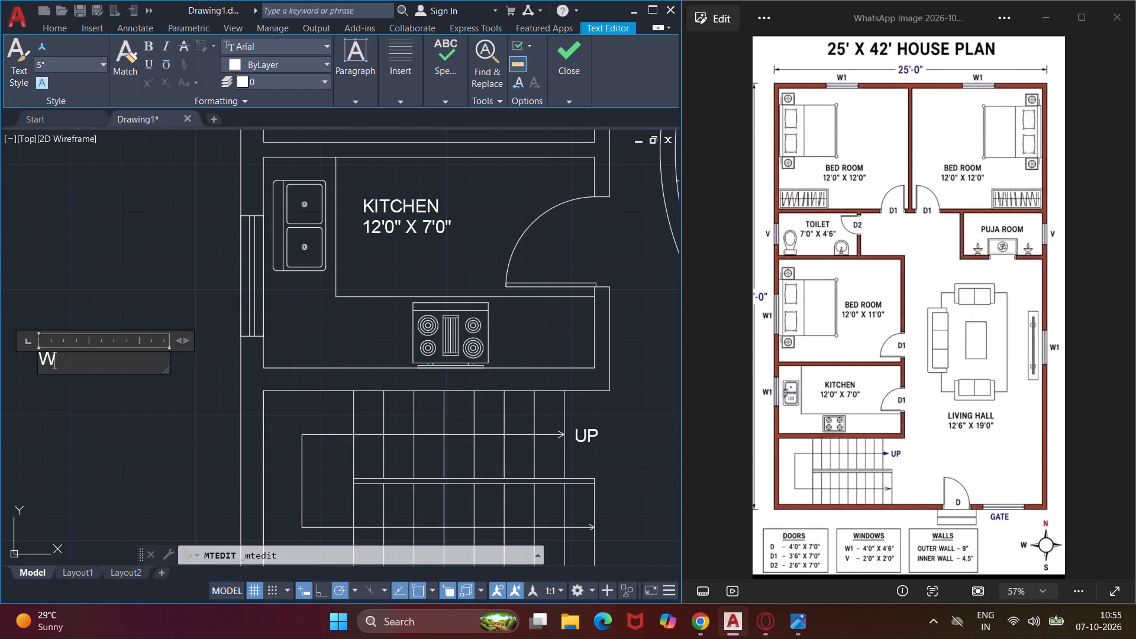
key(1)
click(119, 465)
Copy the W1 label to just outside the kitchen window.
click(99, 310)
drag(83, 319, 40, 367)
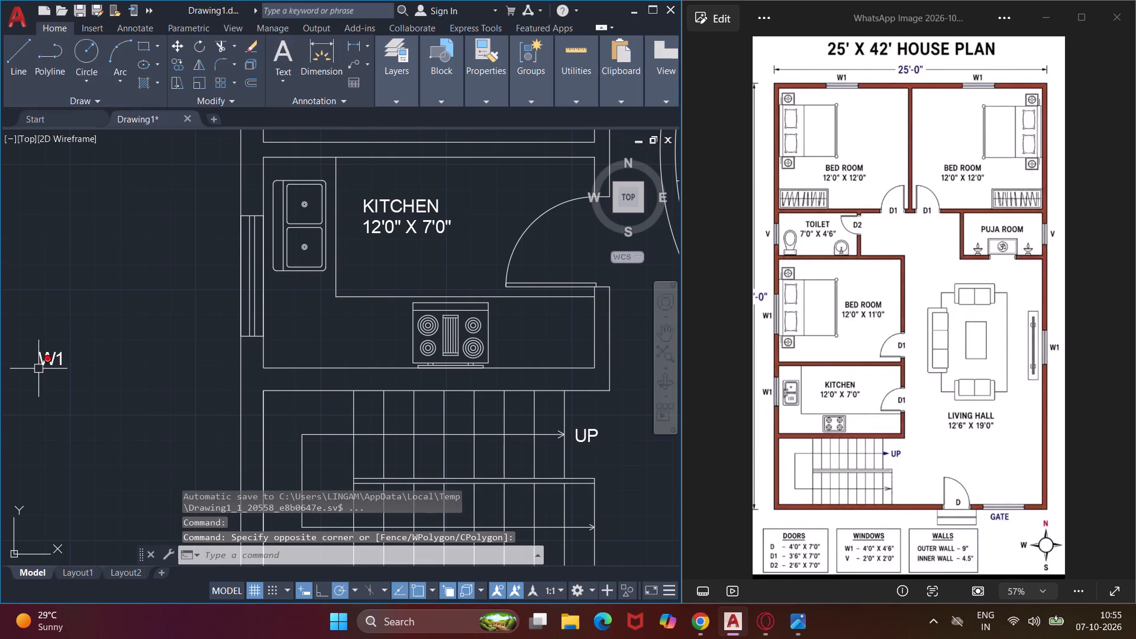
click(40, 337)
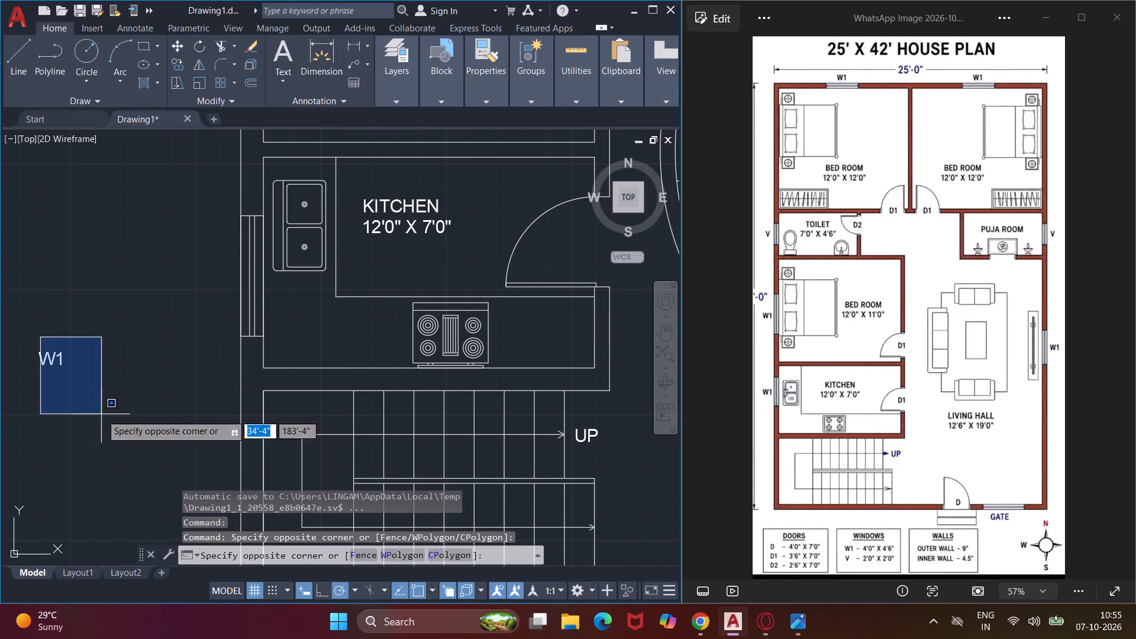
click(101, 414)
click(100, 279)
click(0, 437)
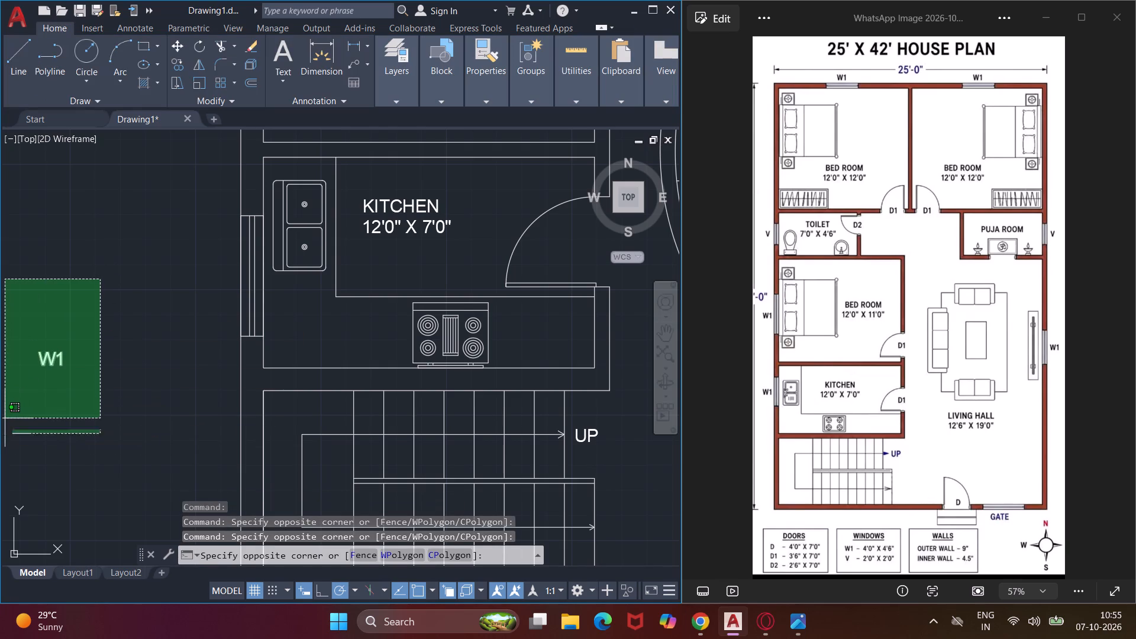
click(13, 402)
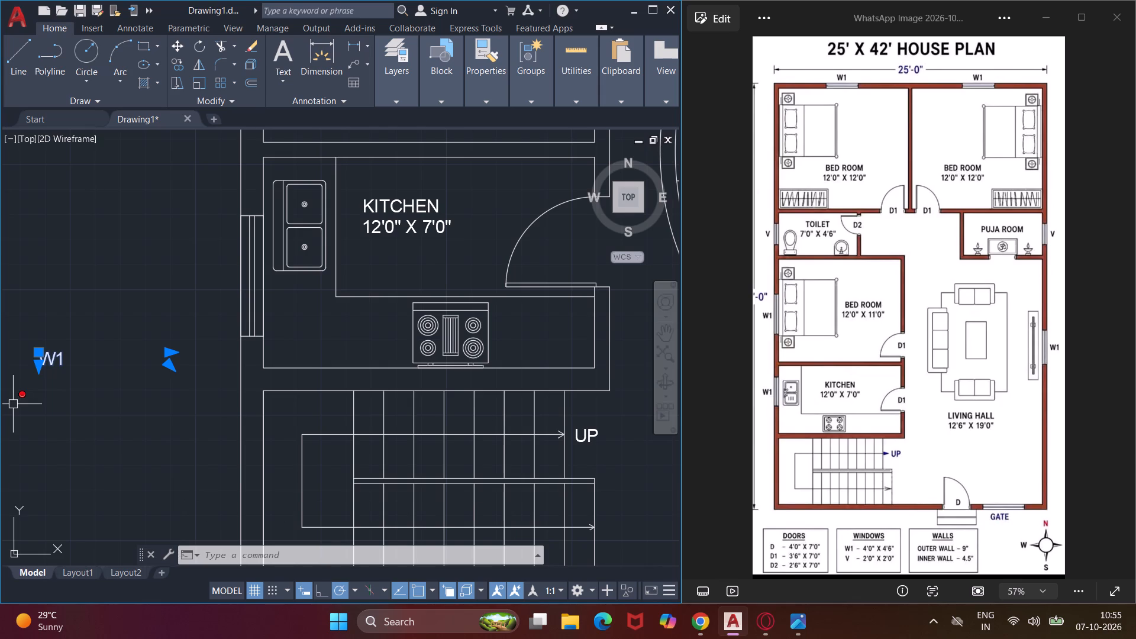
text(CO)
key(space)
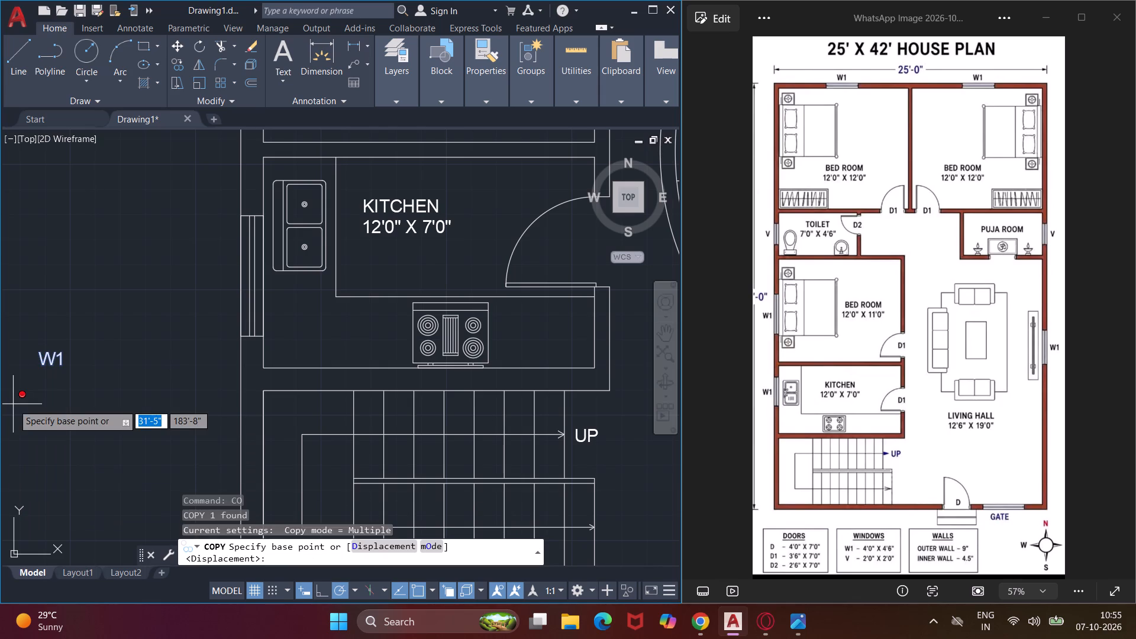
click(34, 364)
scroll(46, 375, down, 2)
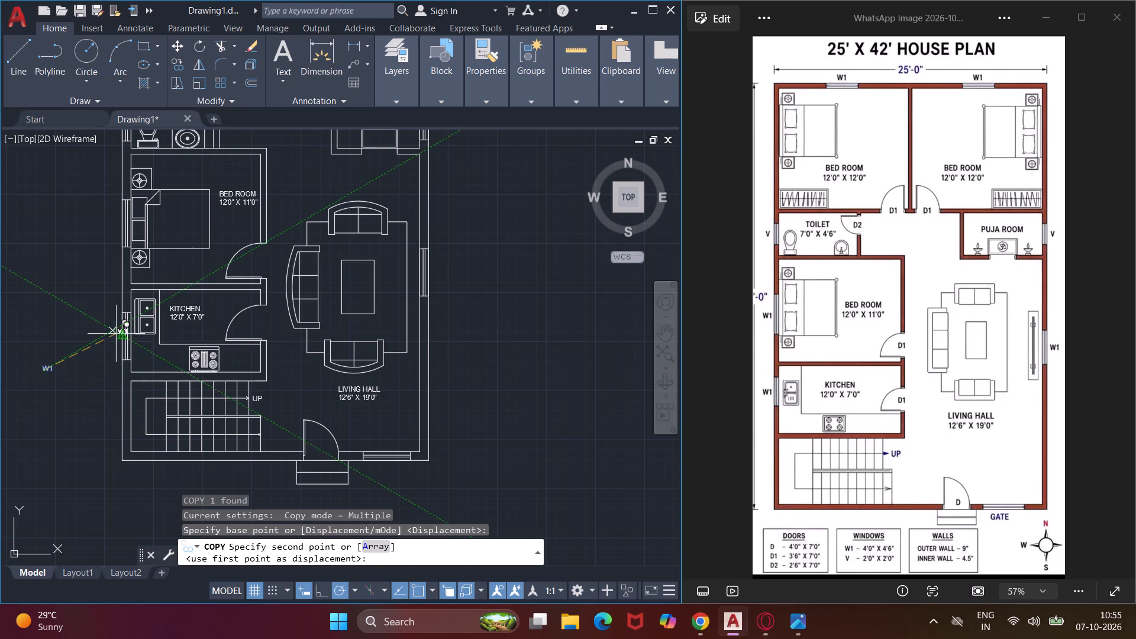
scroll(109, 334, up, 5)
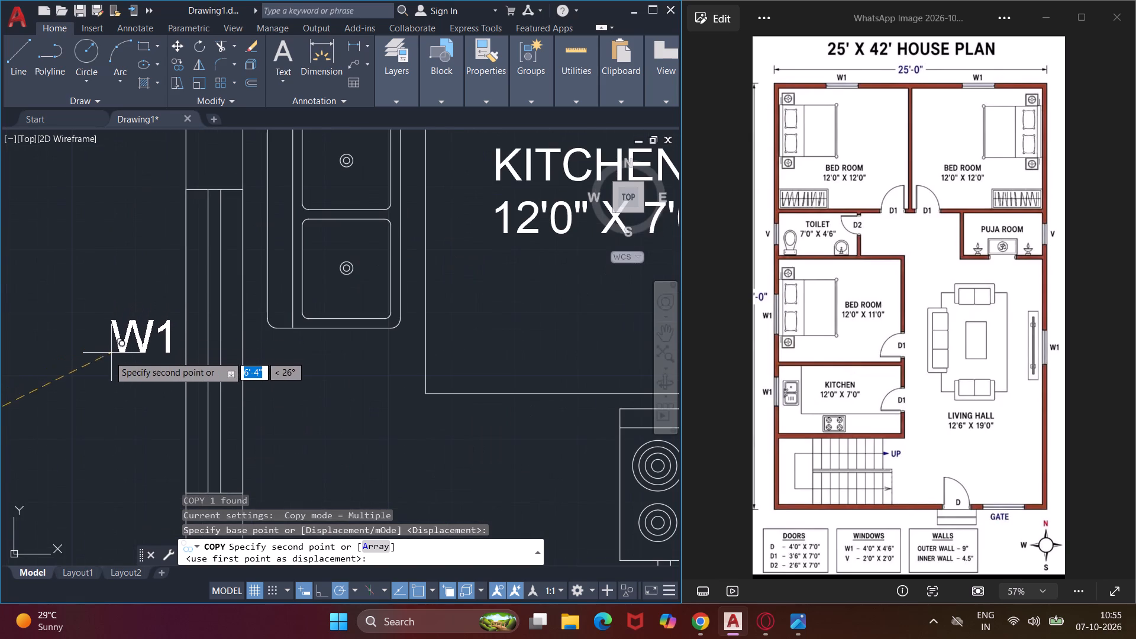
click(108, 375)
Place copies of the W1 label just outside the windows of the 12'0" X 11'0" bedroom and both 12'0" X 12'0" bedrooms.
scroll(104, 338, down, 3)
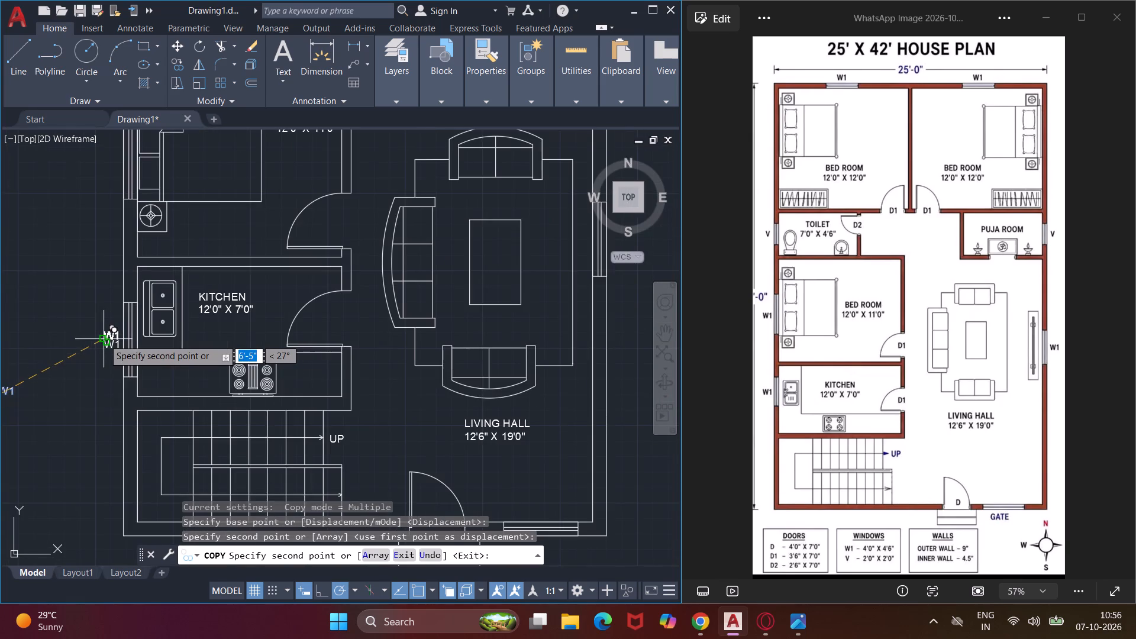
middle_drag(106, 351, 159, 564)
click(154, 379)
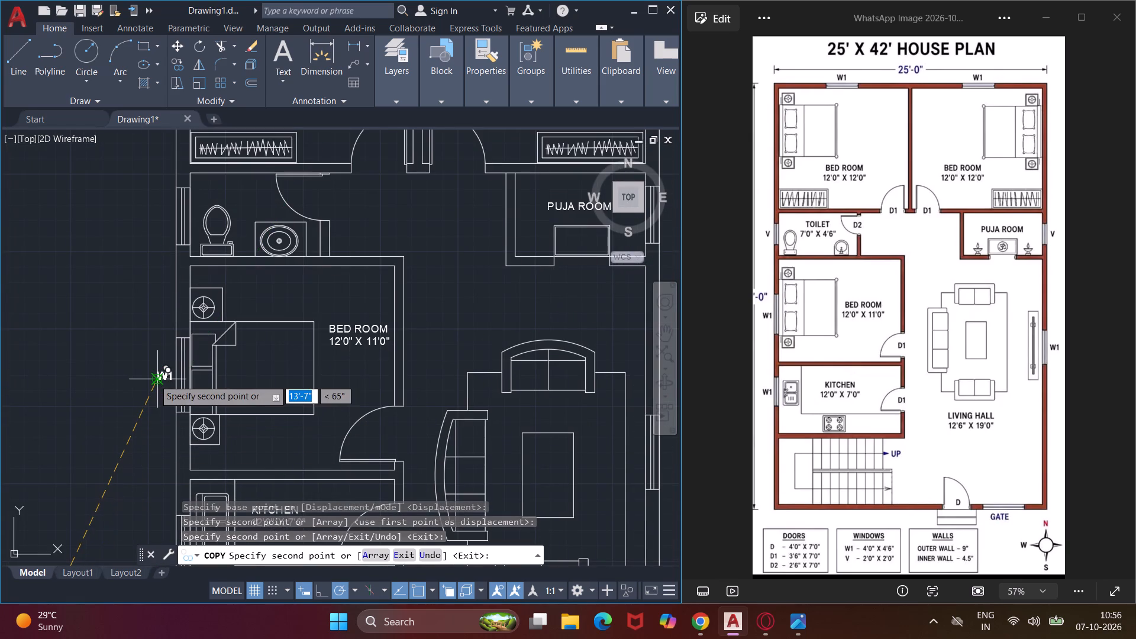
middle_drag(154, 379, 149, 538)
middle_drag(133, 321, 127, 493)
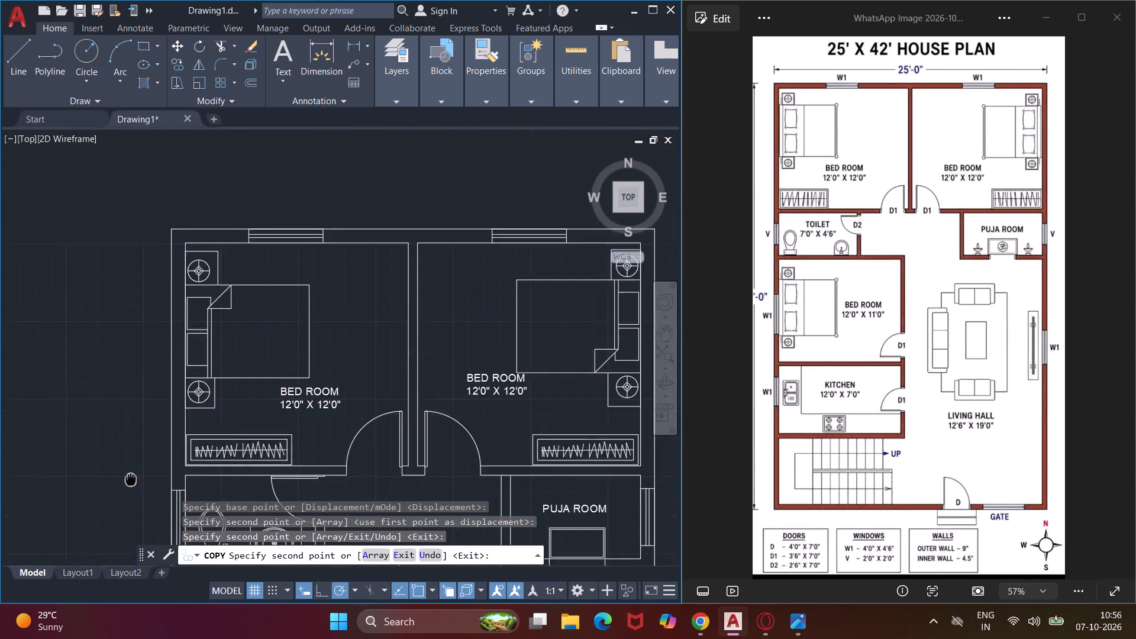
middle_drag(127, 493, 111, 565)
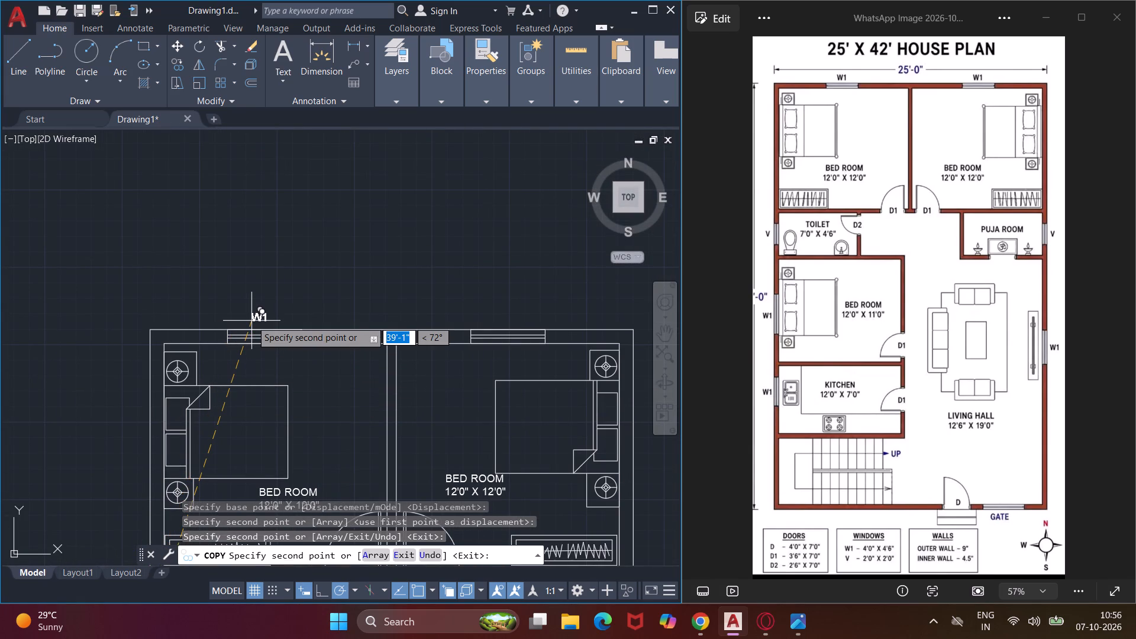
click(251, 321)
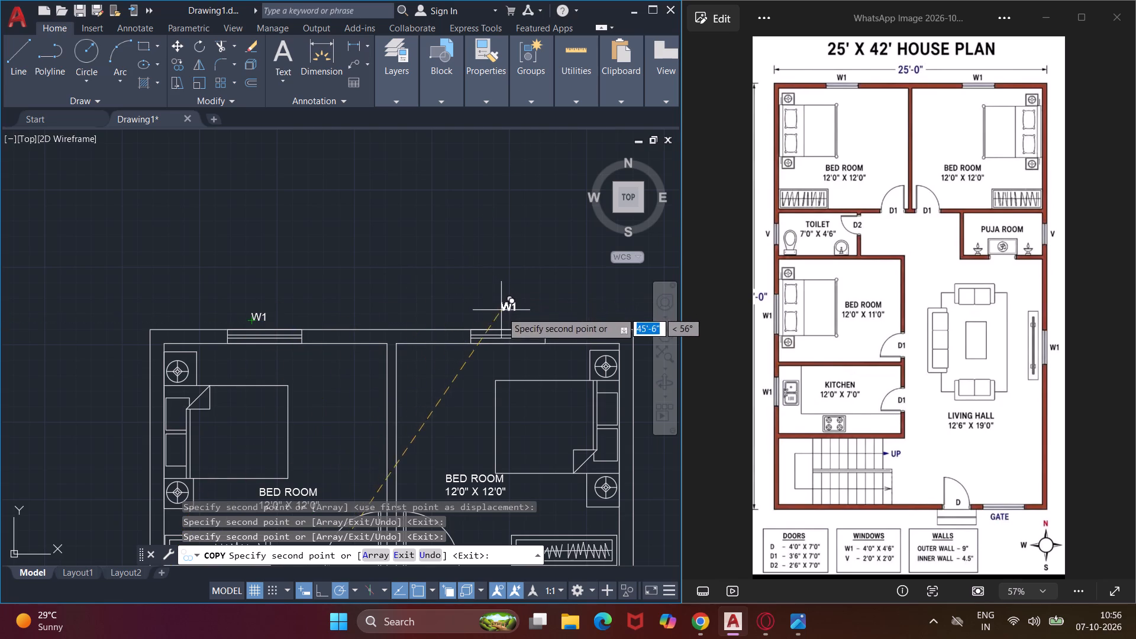
click(498, 317)
Place copies of the W1 label outside the living hall's side-wall window and below the front-wall opening beside the entrance door.
middle_drag(496, 317, 480, 302)
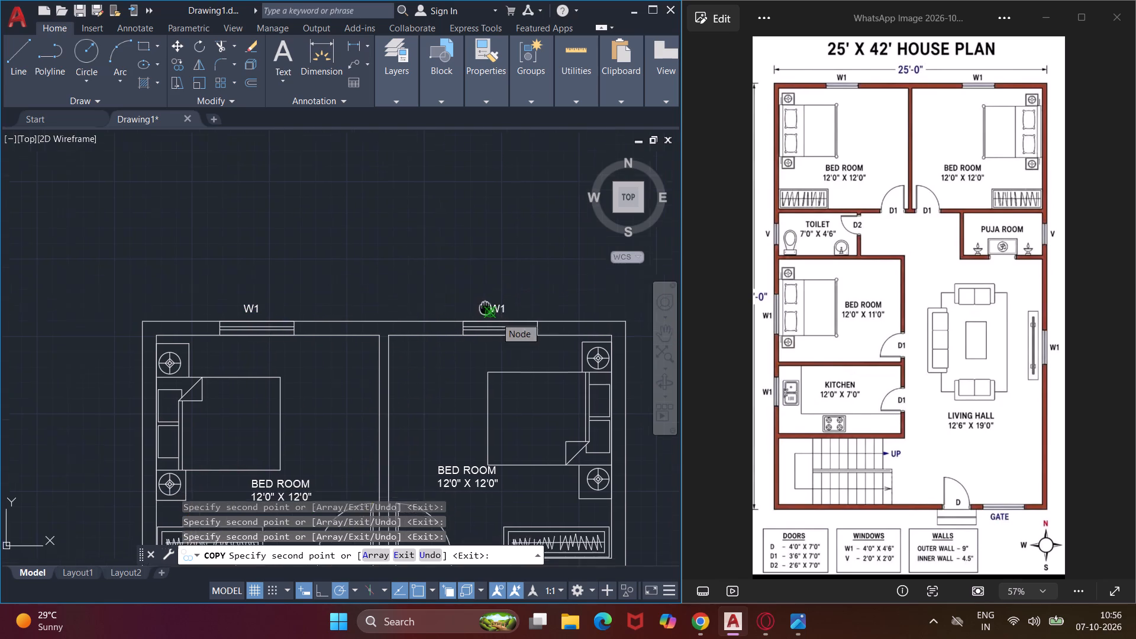
middle_drag(480, 302, 371, 219)
scroll(369, 217, down, 2)
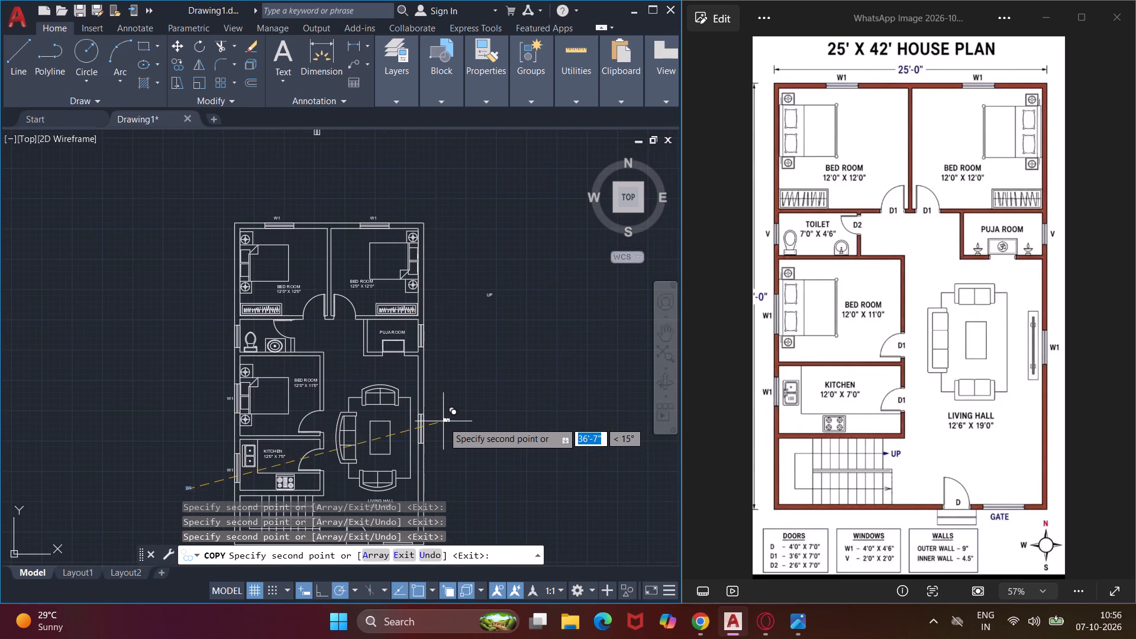
scroll(440, 426, up, 2)
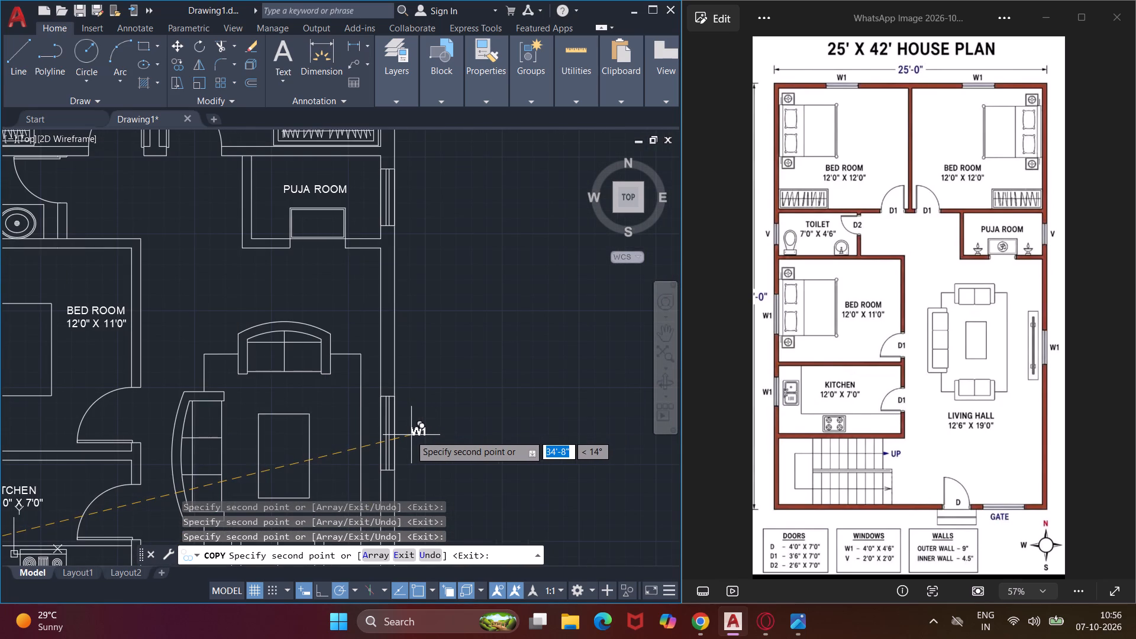
click(405, 435)
middle_drag(405, 435, 428, 191)
scroll(430, 175, down, 1)
scroll(369, 391, up, 2)
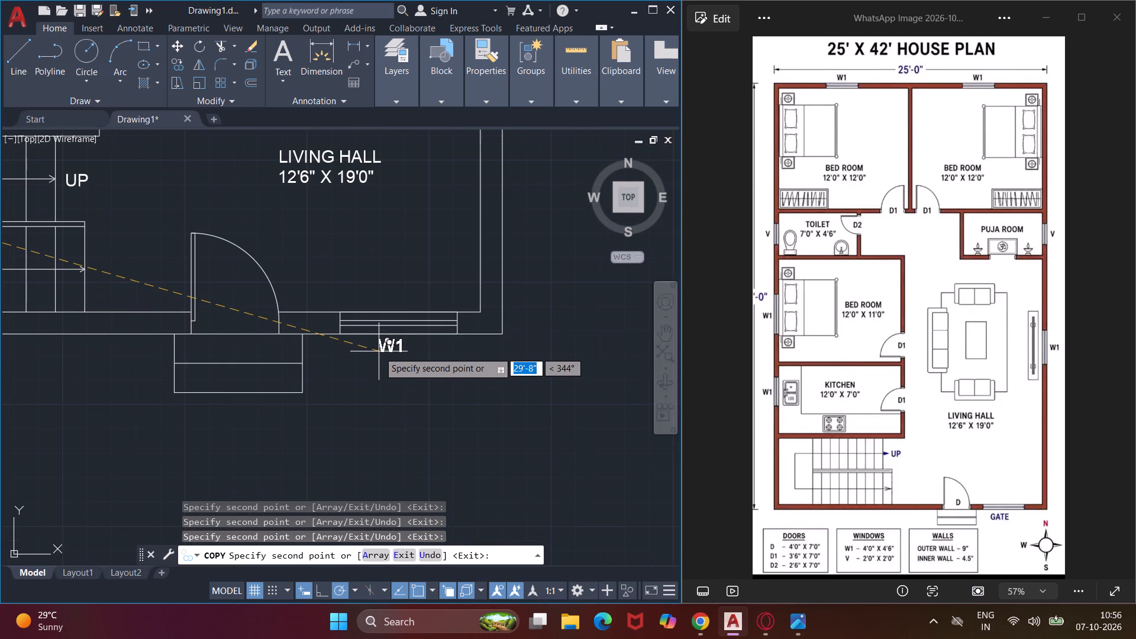
click(379, 351)
key(Escape)
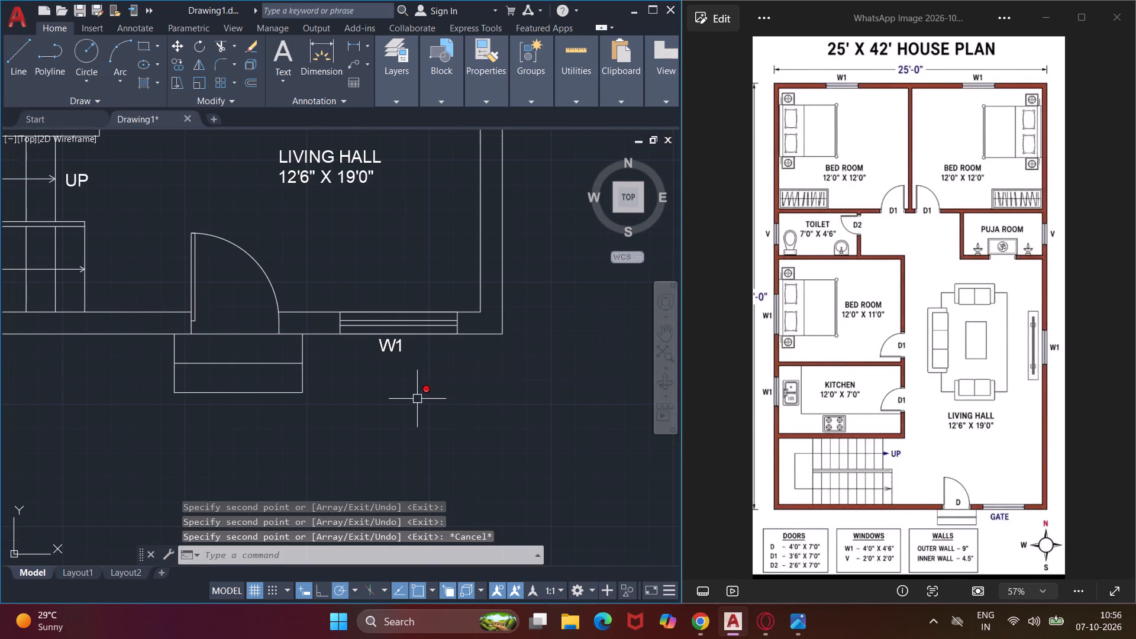
Change the spare W1 label outside the plan, beside the kitchen and staircase, to read D1.
middle_drag(417, 399, 695, 477)
middle_drag(238, 480, 512, 502)
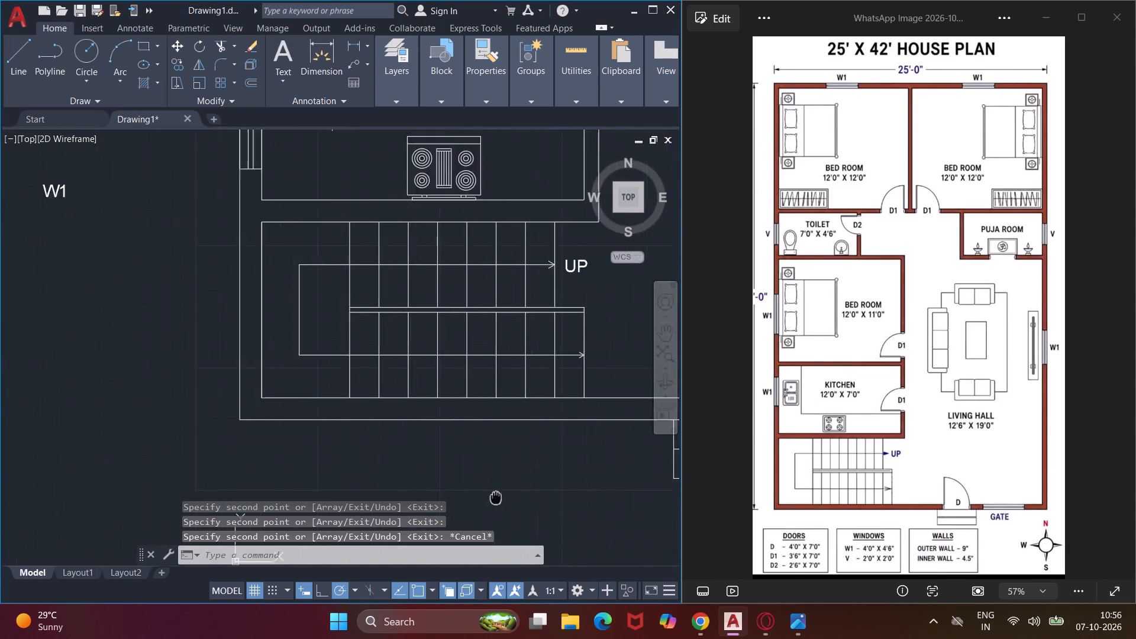
middle_drag(512, 502, 615, 537)
triple_click(217, 241)
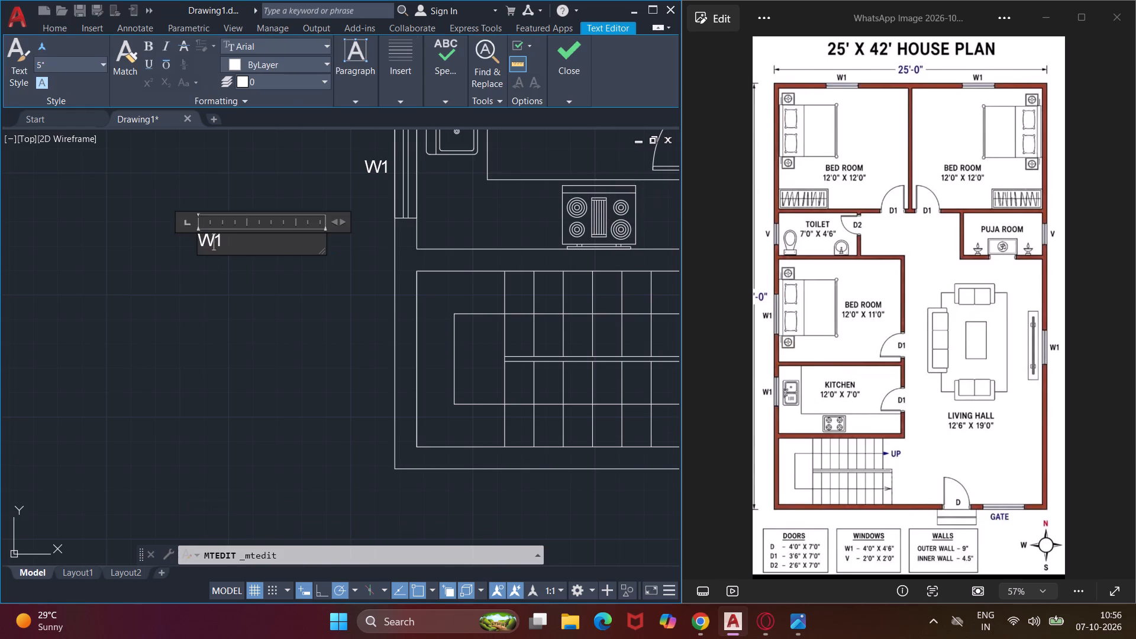
click(221, 241)
key(BackSpace)
key(BackSpace)
key(d)
key(1)
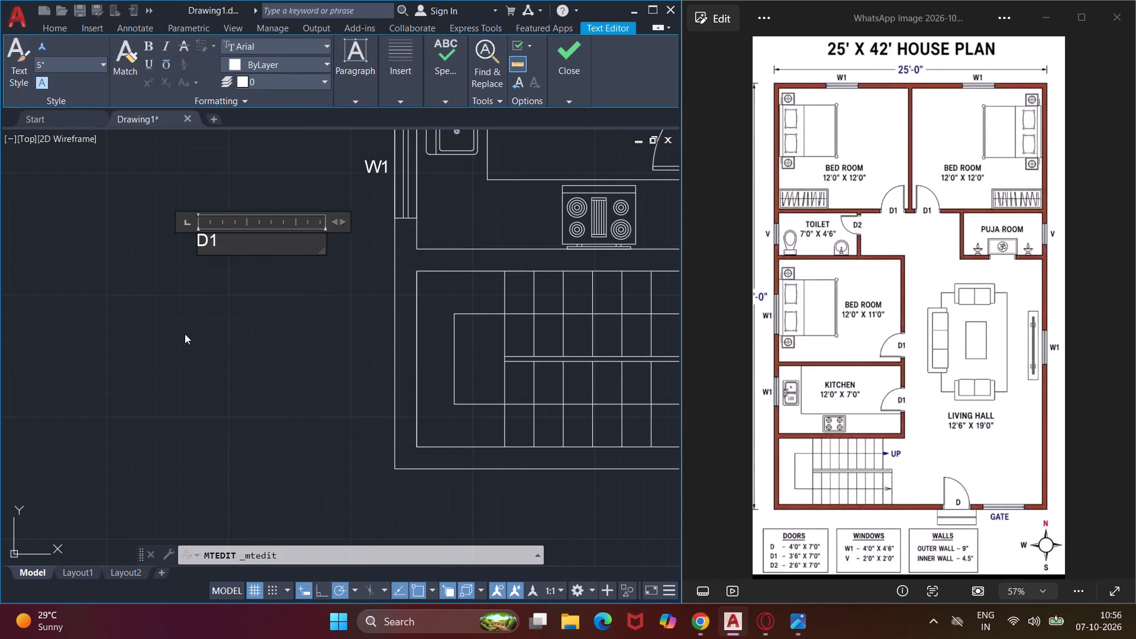
click(185, 334)
Copy the D1 label to the kitchen door and the 12'0" X 11'0" bedroom door.
click(237, 215)
click(167, 272)
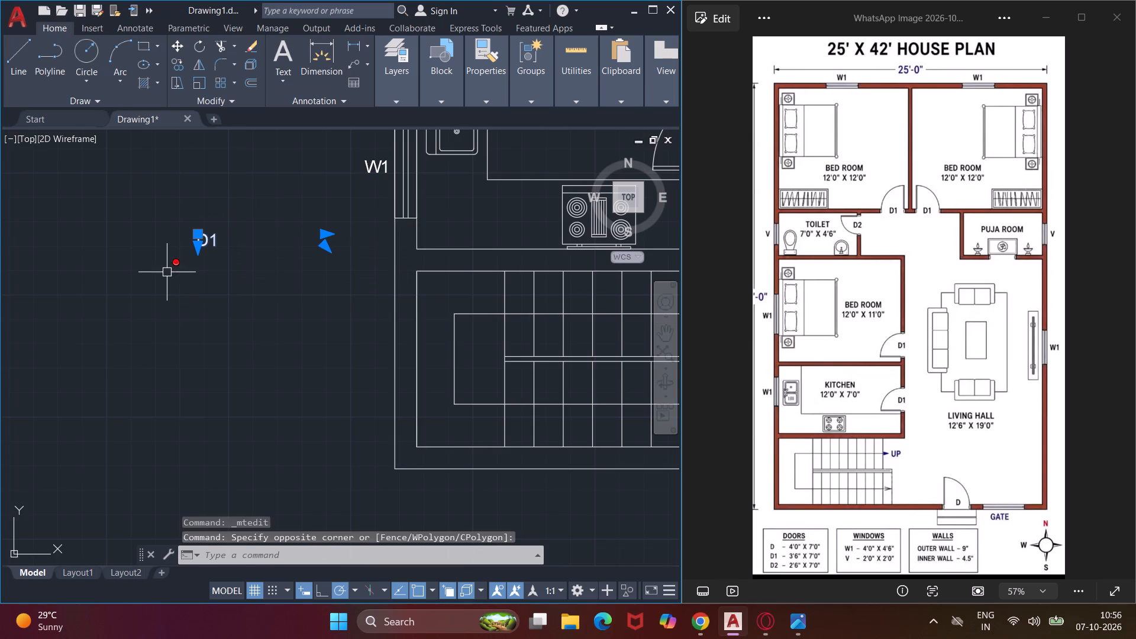
text(CO)
key(space)
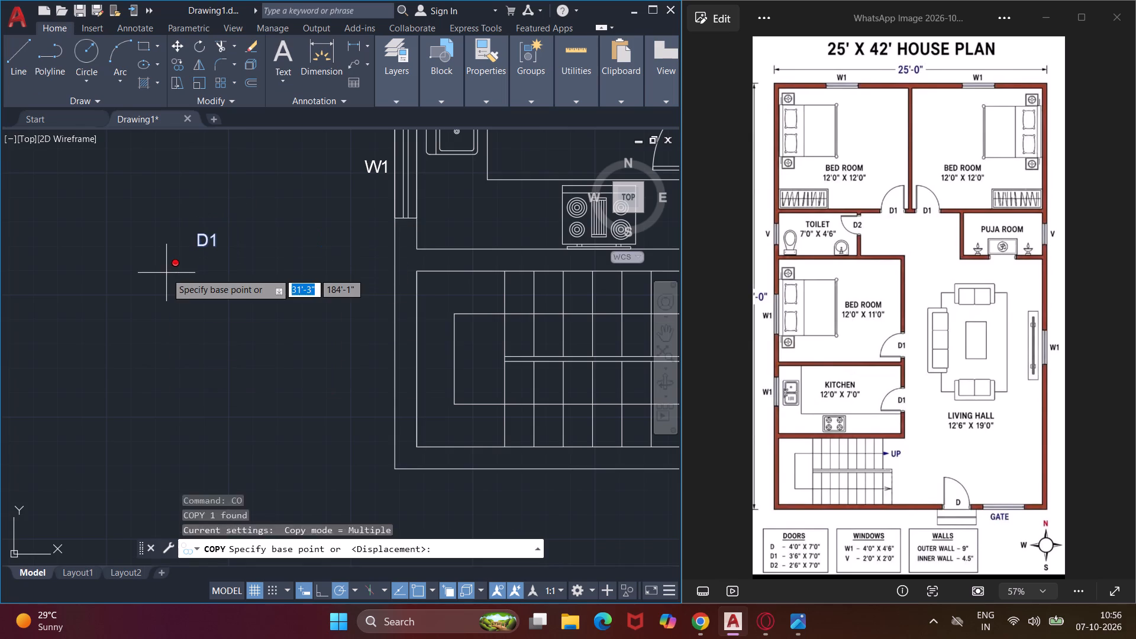
click(194, 250)
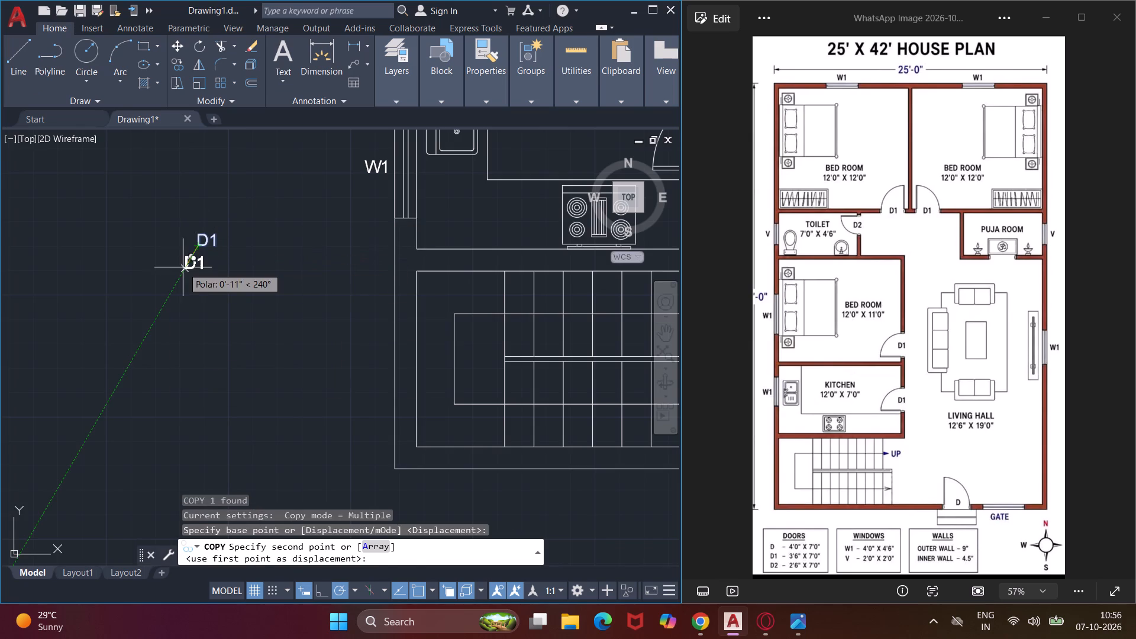
scroll(183, 267, down, 2)
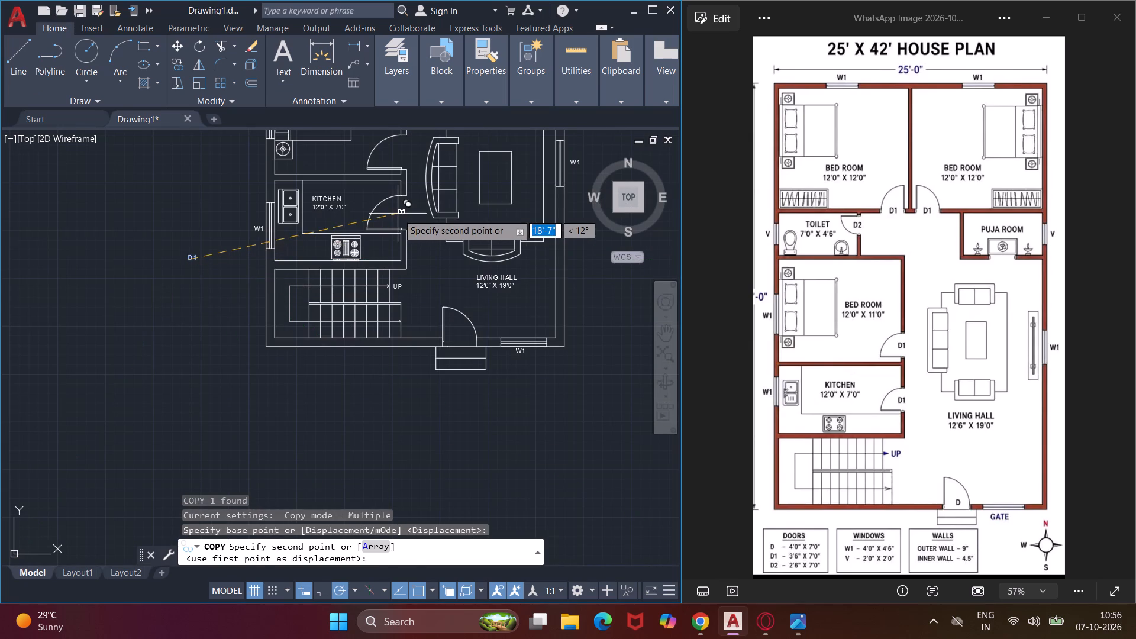
scroll(398, 214, up, 3)
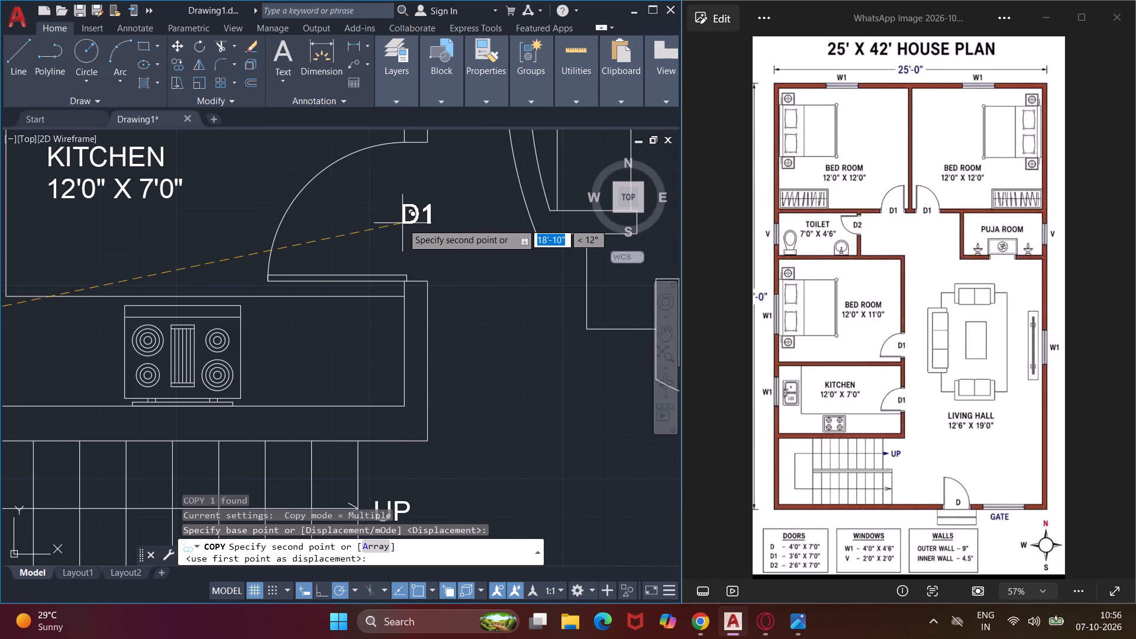
click(402, 223)
middle_drag(409, 223, 363, 447)
scroll(363, 447, down, 1)
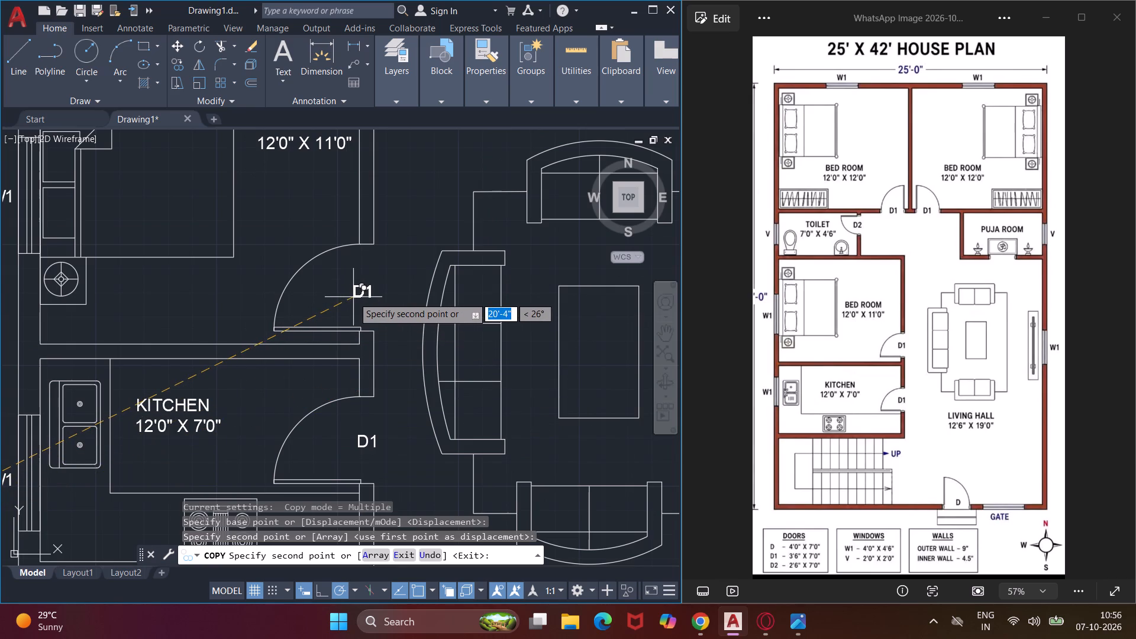
click(354, 297)
Place copies of the D1 label at the toilet door and the doors of both 12'0" X 12'0" bedrooms.
middle_drag(386, 222, 363, 404)
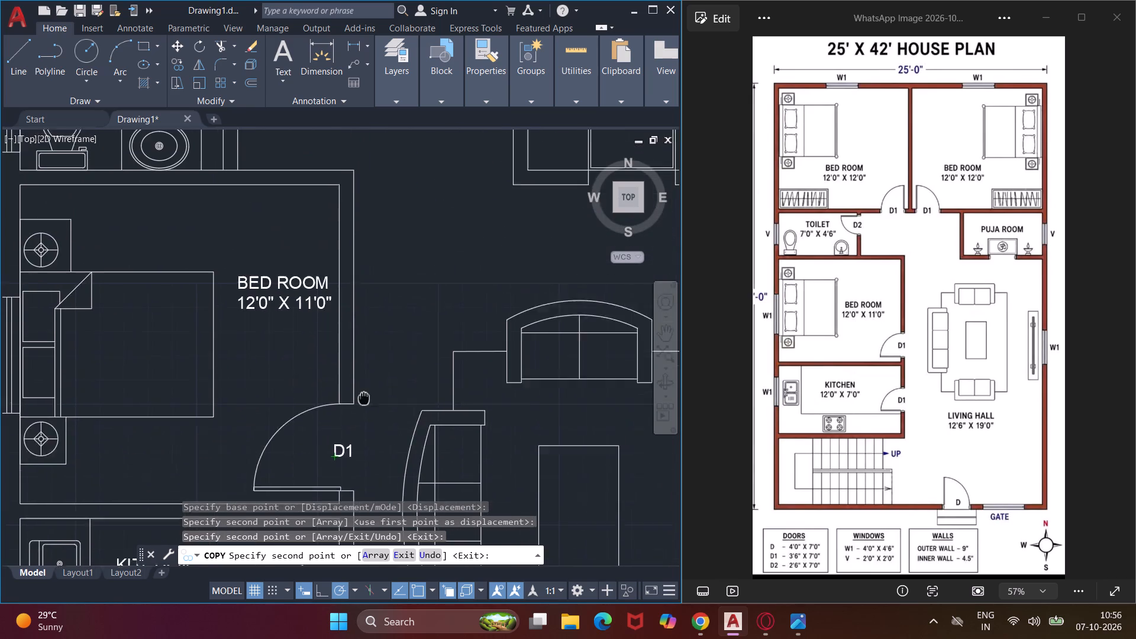
middle_drag(363, 404, 360, 418)
middle_drag(285, 168, 346, 406)
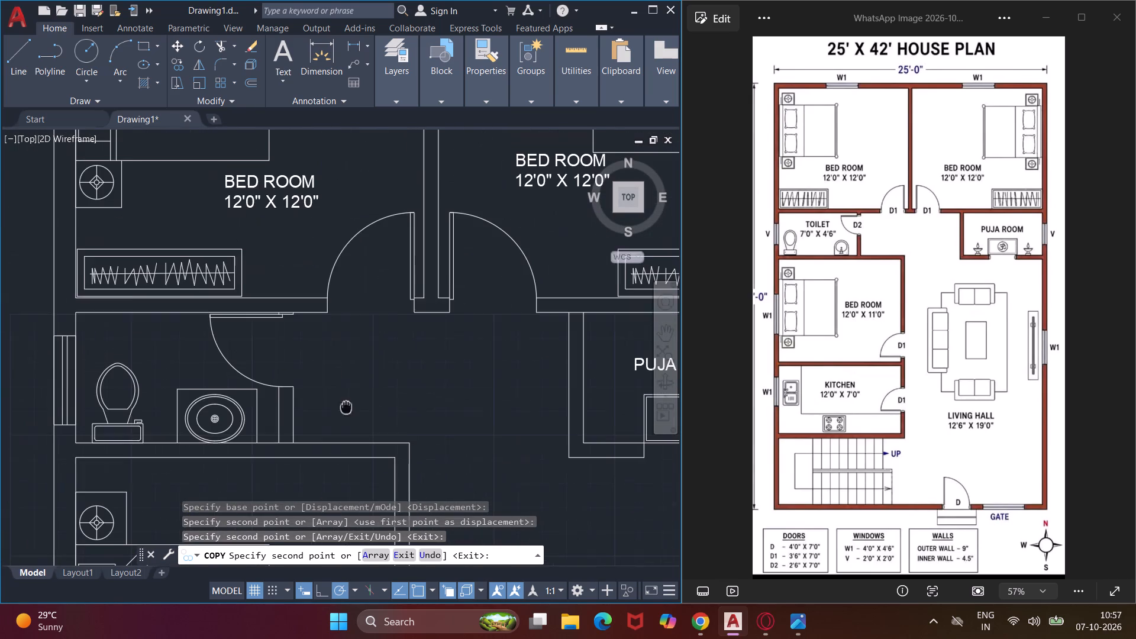
click(276, 362)
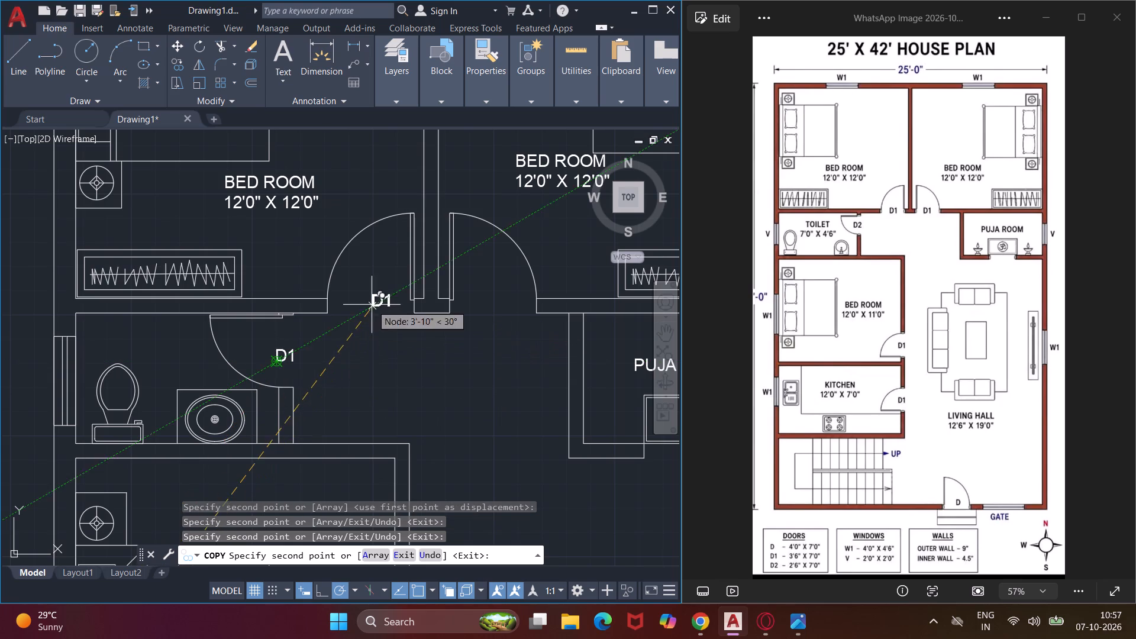
click(367, 299)
click(476, 309)
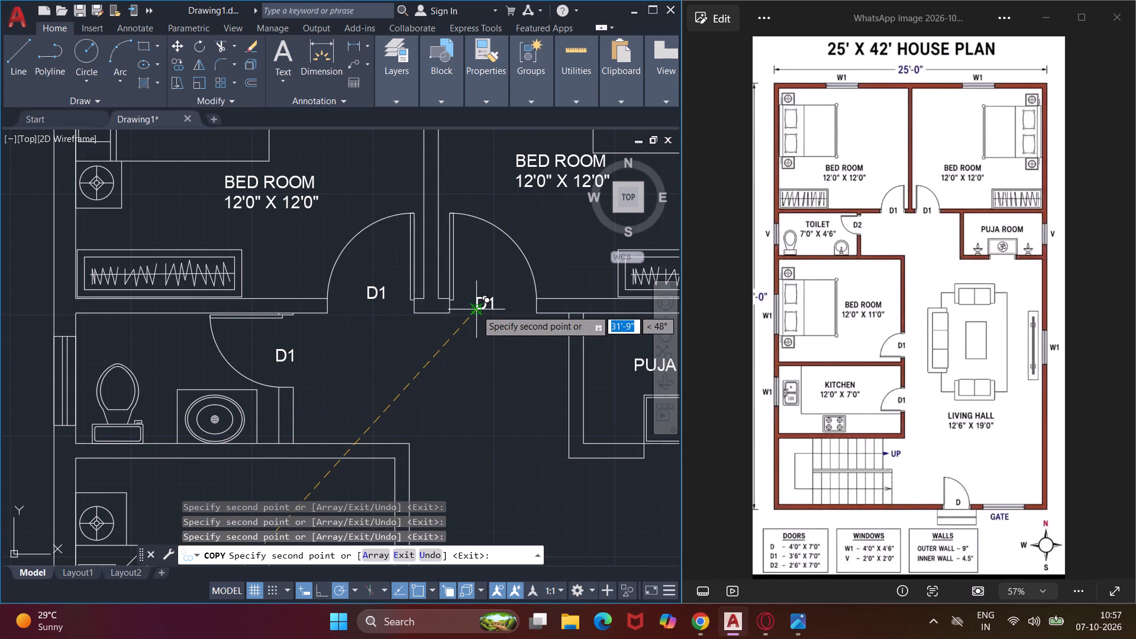
Place a copy of the D1 label in the living hall's main entrance door opening above the steps.
middle_drag(478, 309, 146, 257)
scroll(146, 257, down, 2)
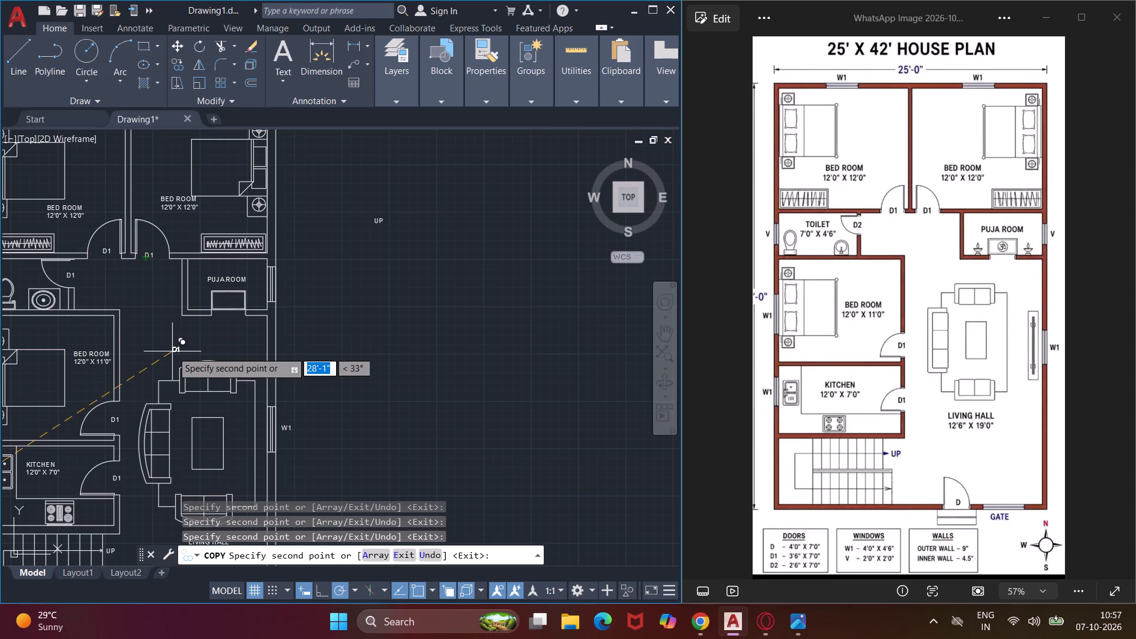
middle_drag(168, 351, 198, 304)
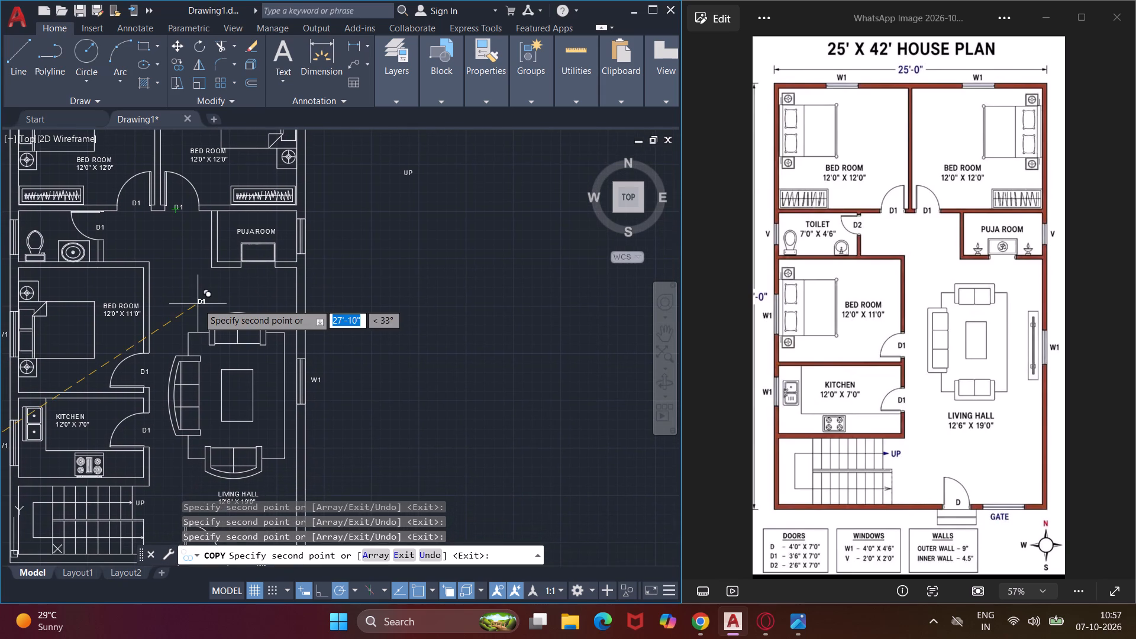
scroll(198, 304, down, 1)
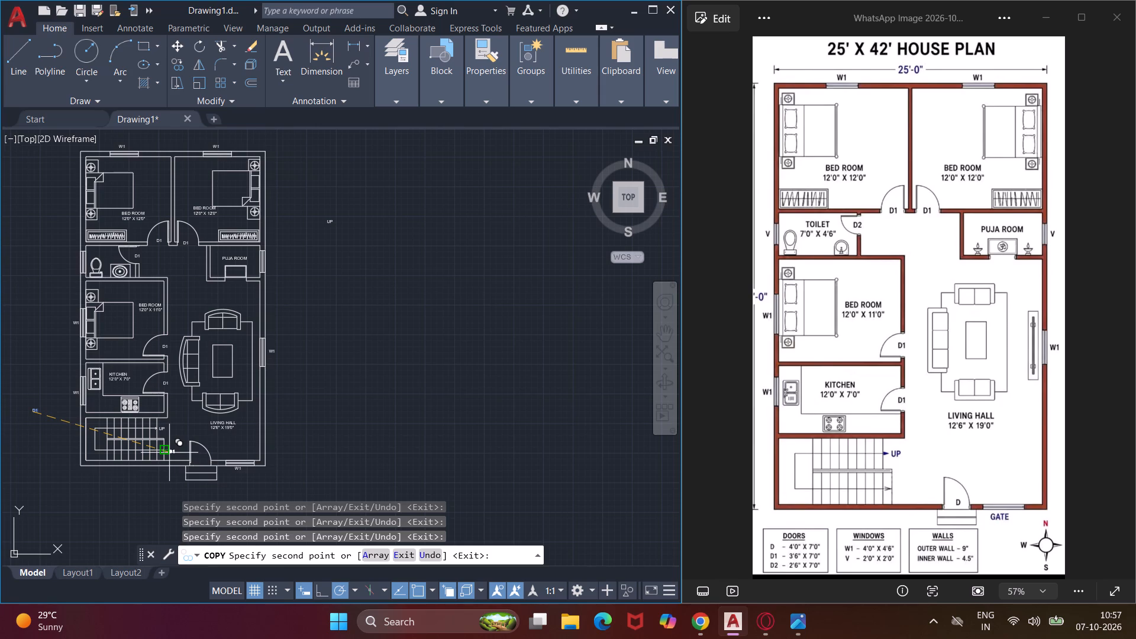
scroll(169, 453, up, 2)
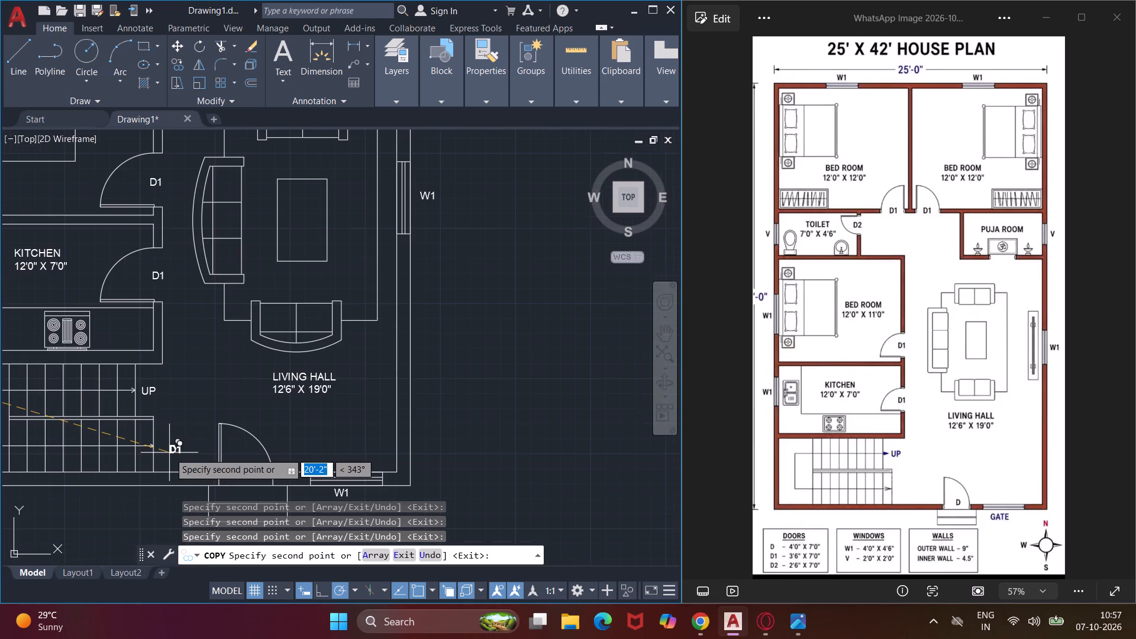
middle_drag(169, 453, 195, 328)
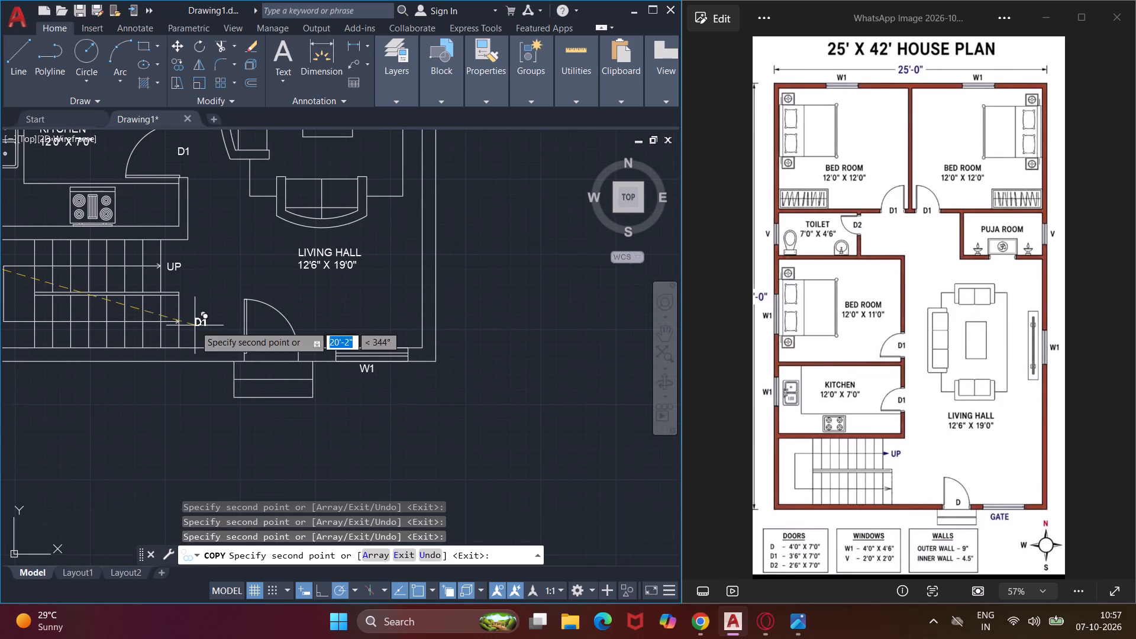
scroll(267, 354, up, 3)
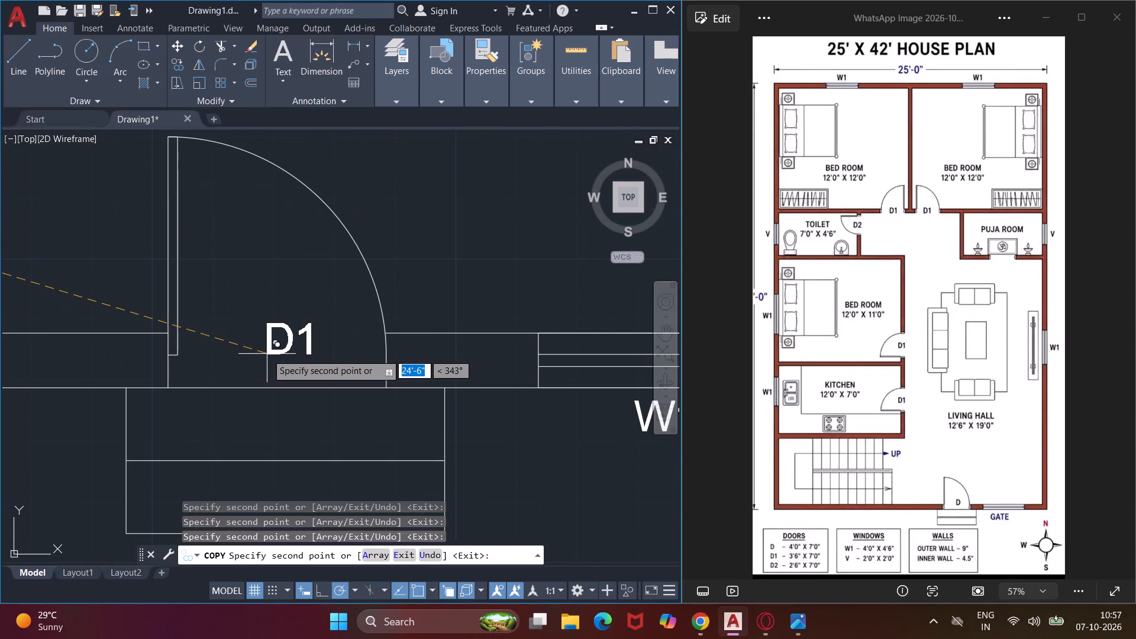
click(258, 363)
scroll(258, 363, down, 1)
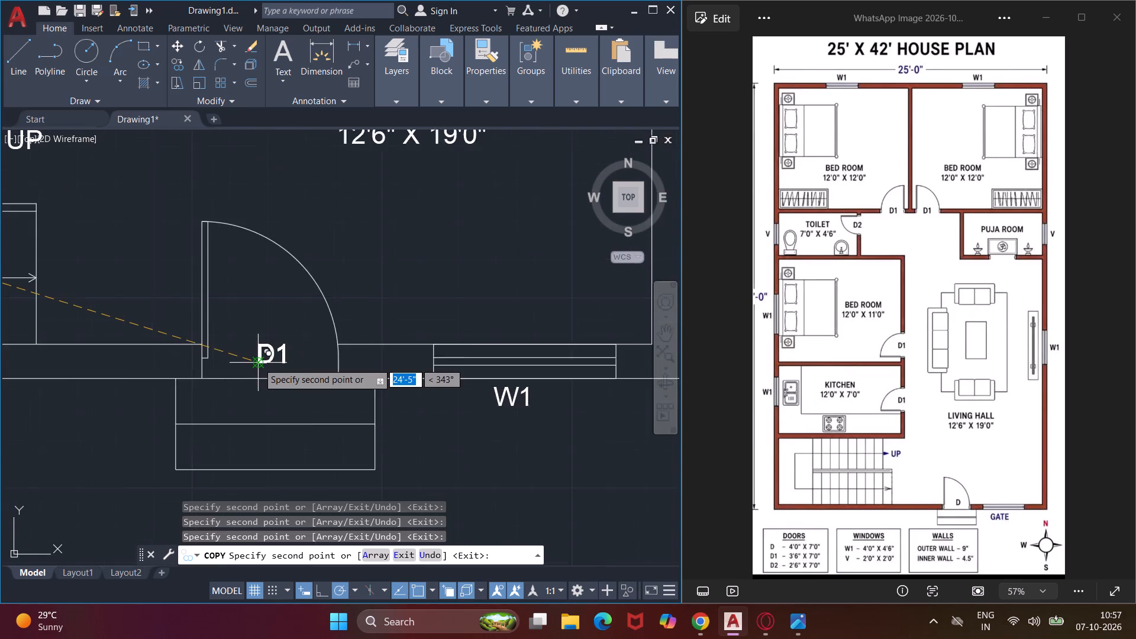
scroll(258, 363, down, 1)
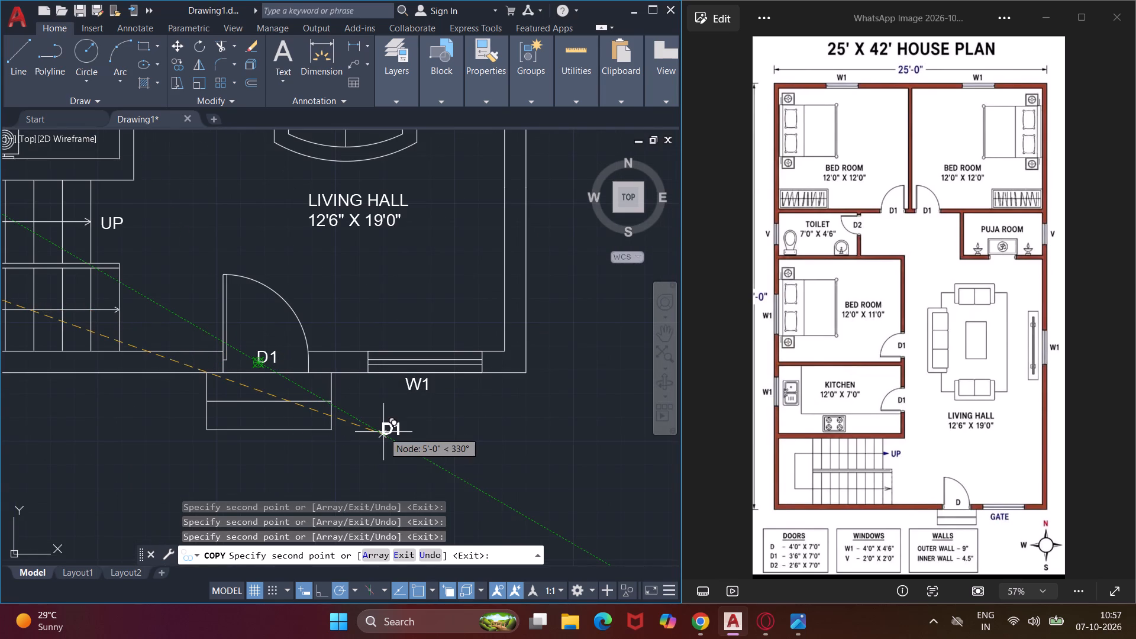
key(Escape)
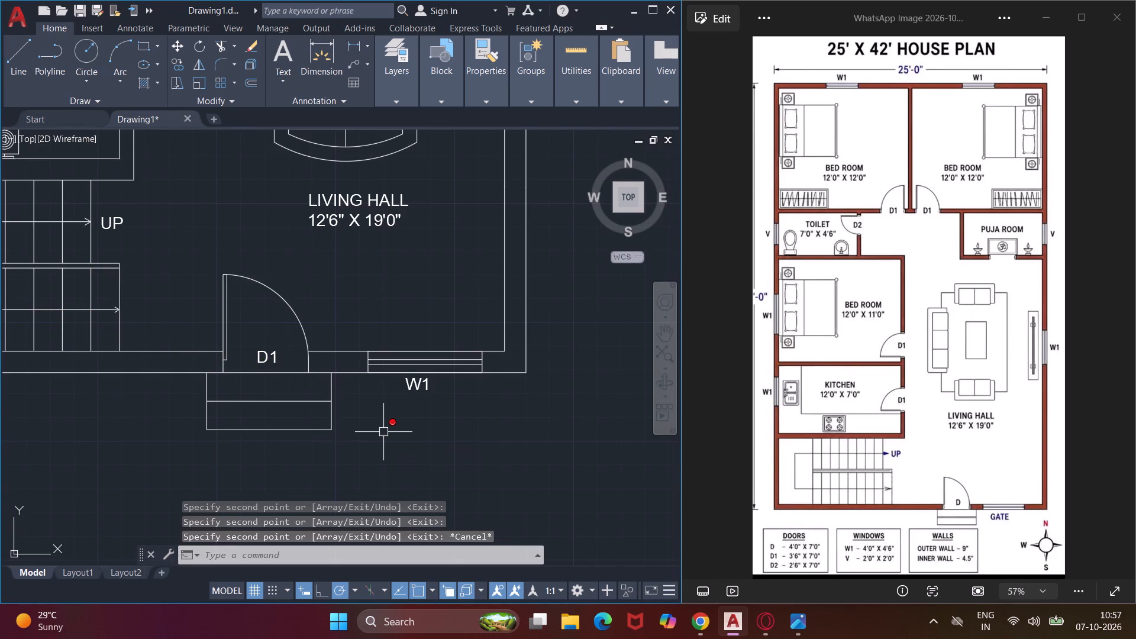
middle_drag(383, 432, 473, 490)
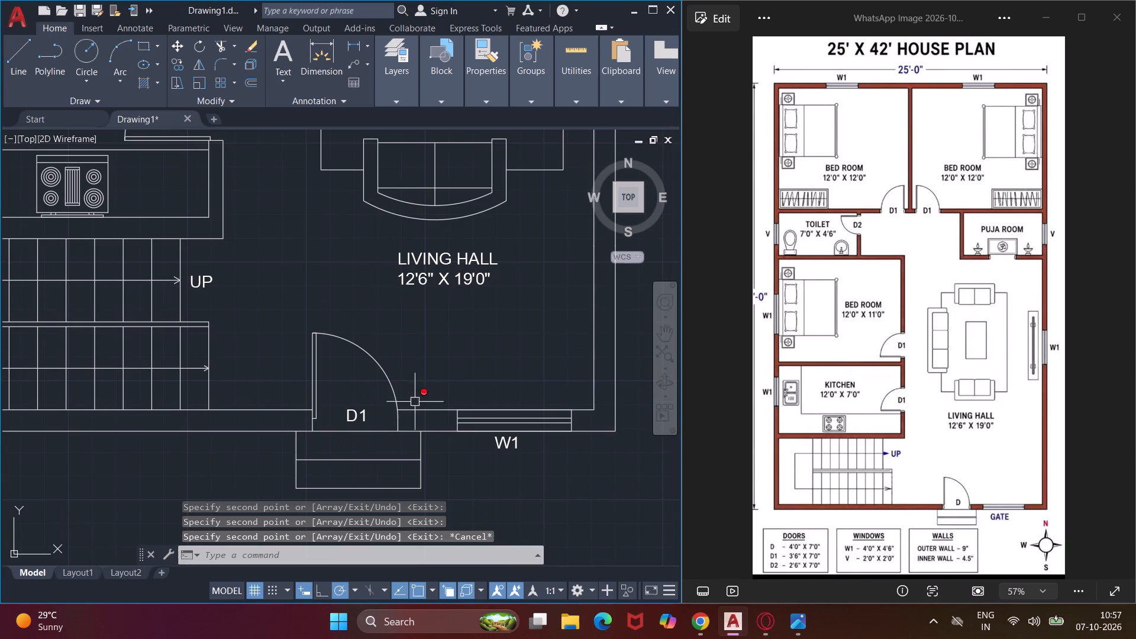
Change the spare D1 label outside the plan, beside the kitchen, to read V.
scroll(334, 344, down, 1)
middle_drag(314, 322, 390, 467)
scroll(370, 431, down, 2)
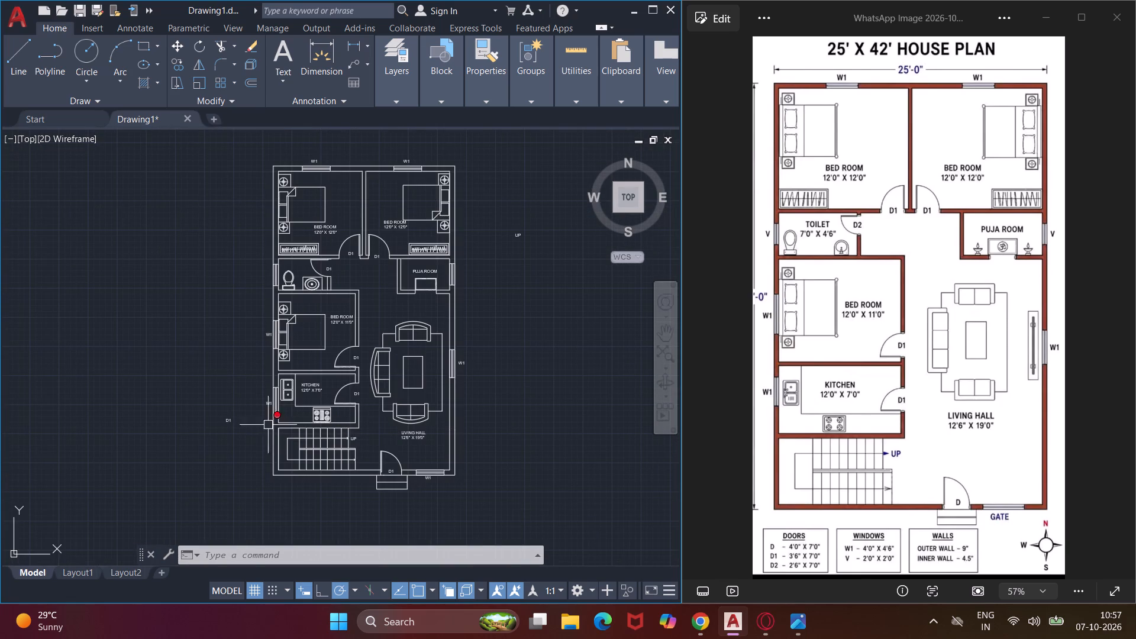
scroll(231, 422, up, 3)
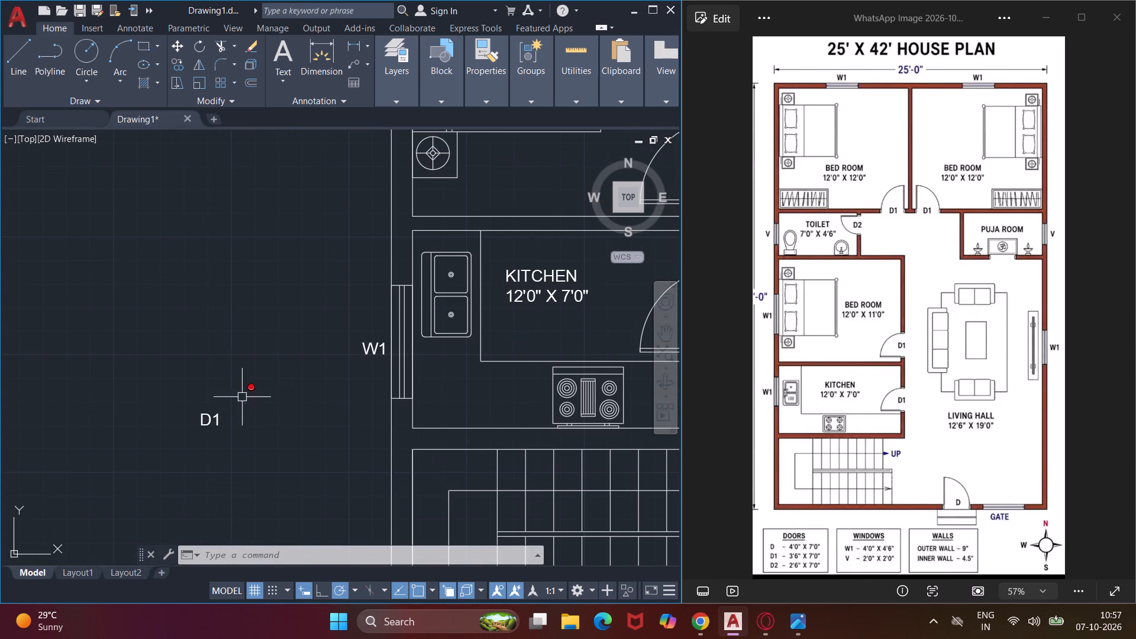
triple_click(218, 414)
click(221, 417)
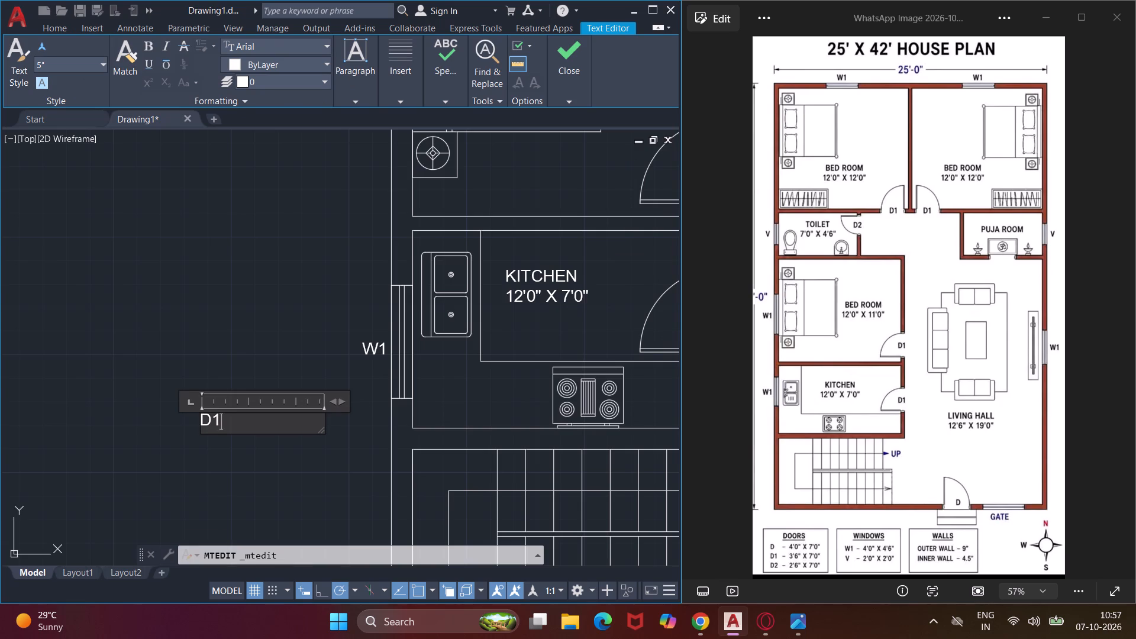
key(BackSpace)
key(BackSpace)
key(v)
click(208, 486)
Copy the V label to the outer side of the toilet window and the puja room window.
click(268, 366)
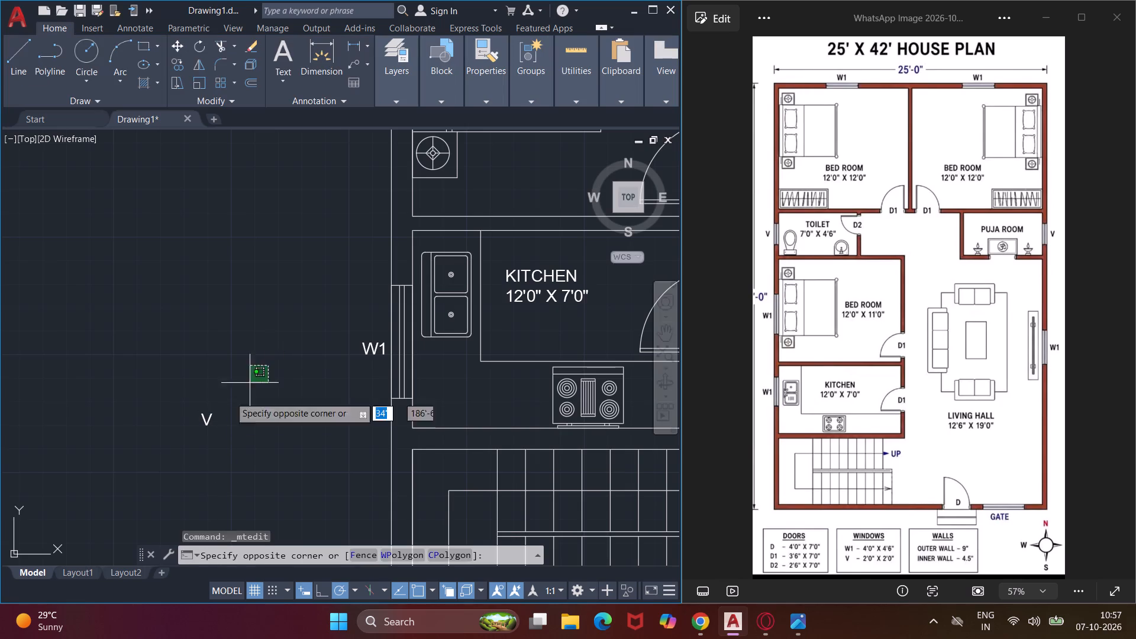
click(143, 456)
text(CO)
key(space)
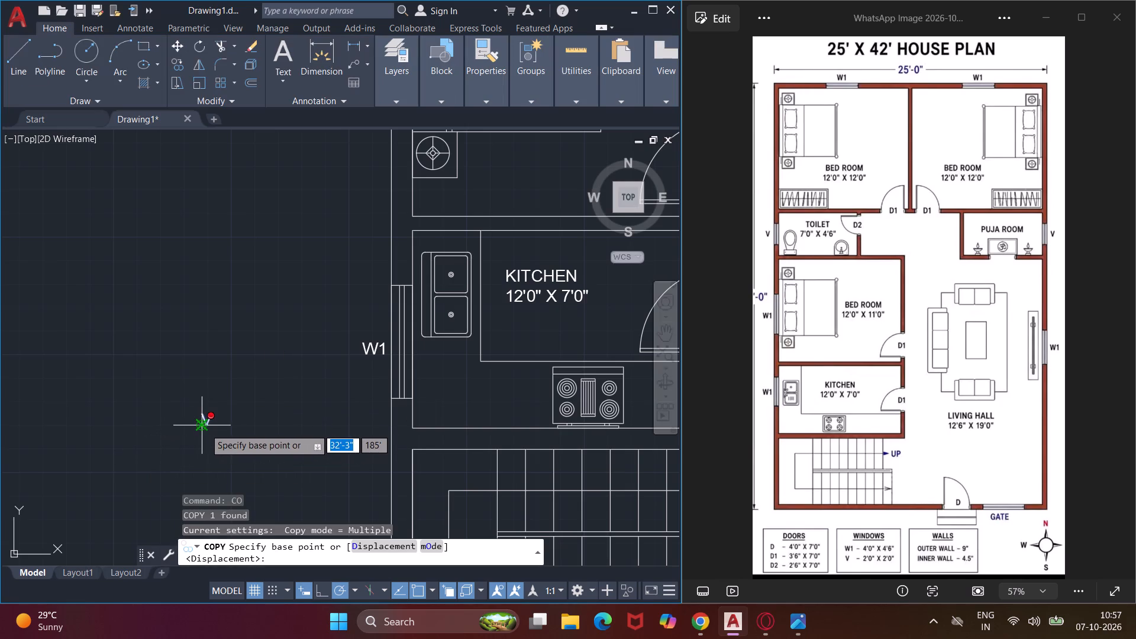
click(206, 428)
scroll(221, 369, down, 2)
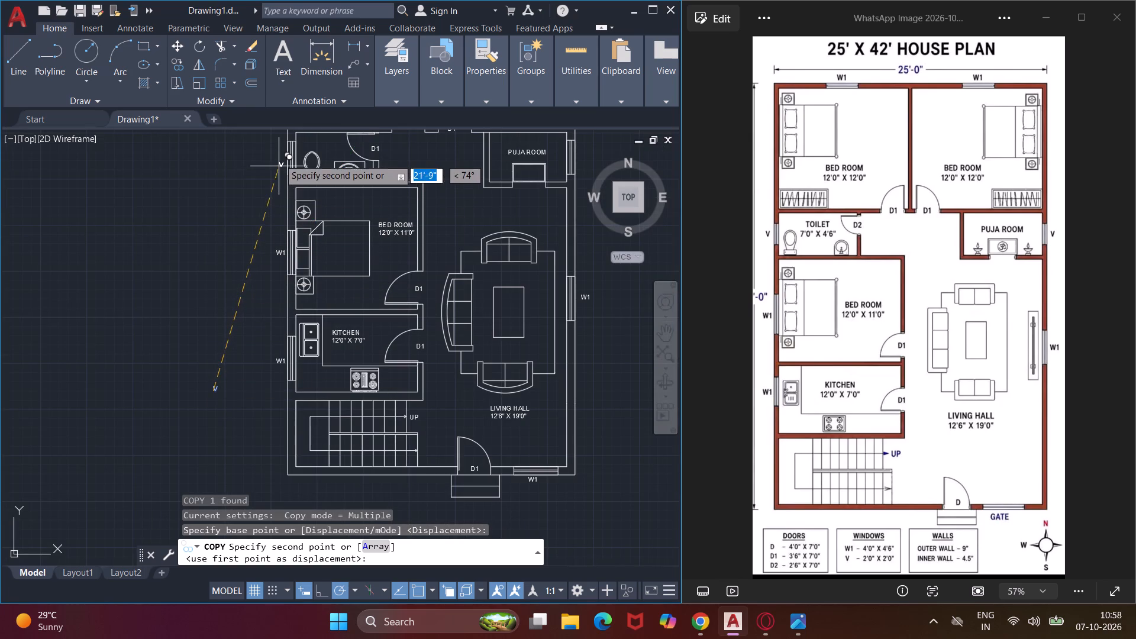
click(276, 164)
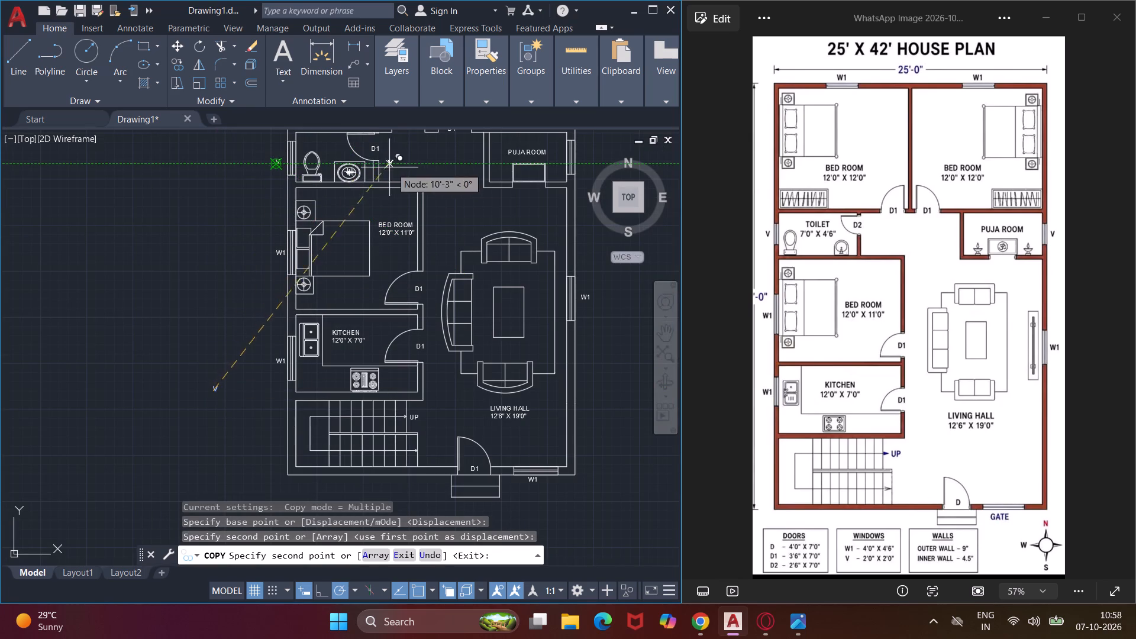
middle_drag(440, 176, 232, 273)
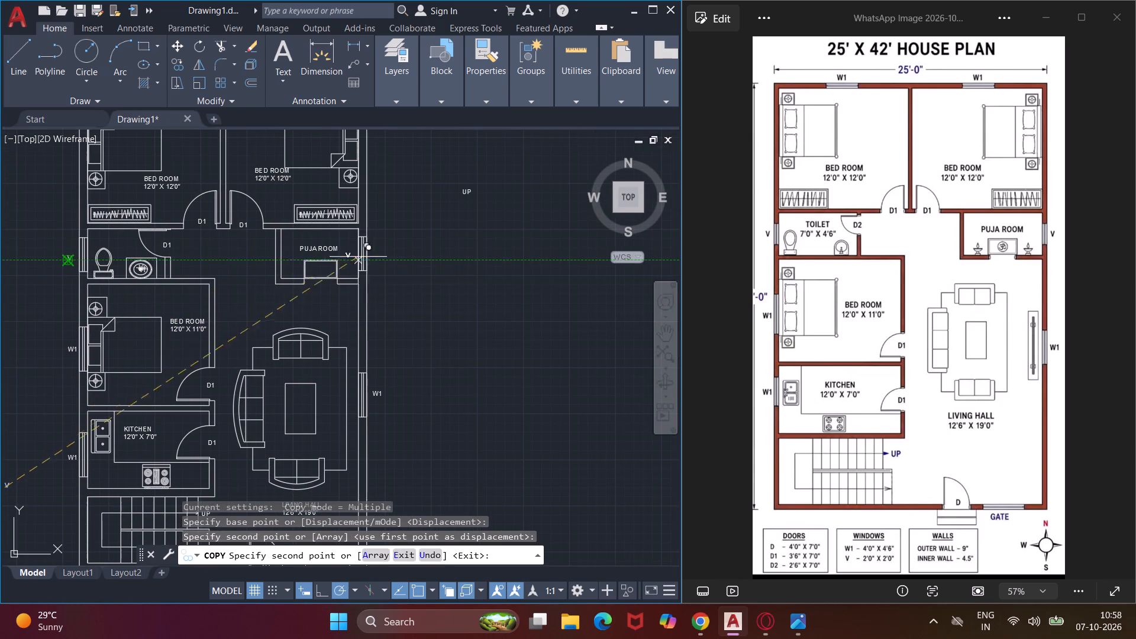
scroll(384, 259, up, 1)
click(370, 259)
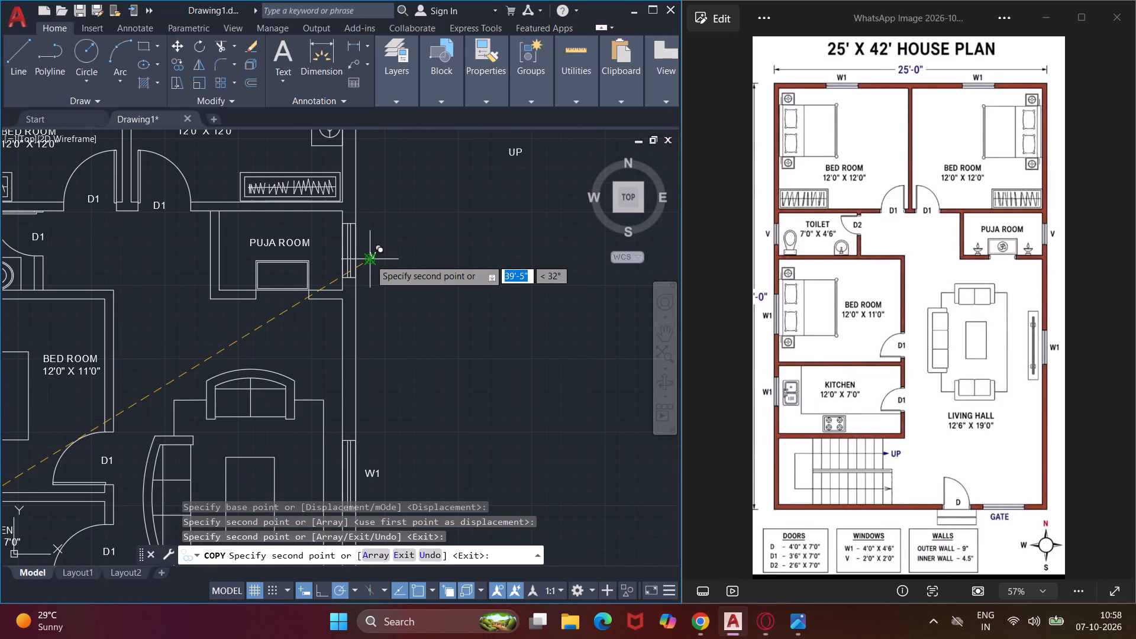
key(Escape)
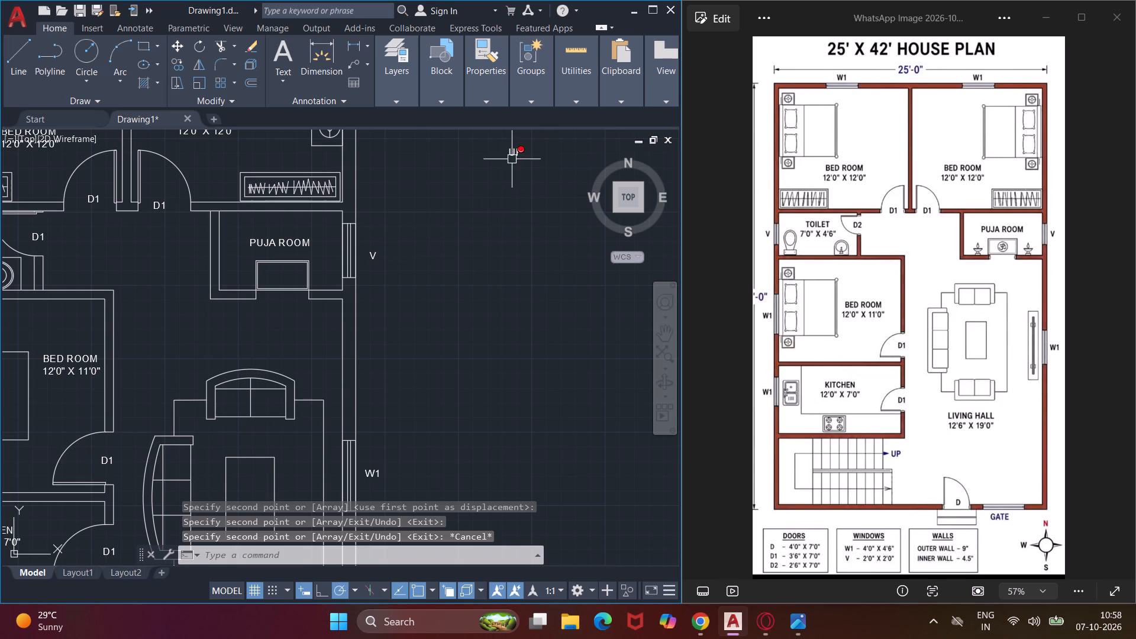
Delete the spare UP and V labels lying outside the floor plan.
click(512, 159)
key(Delete)
scroll(488, 243, down, 1)
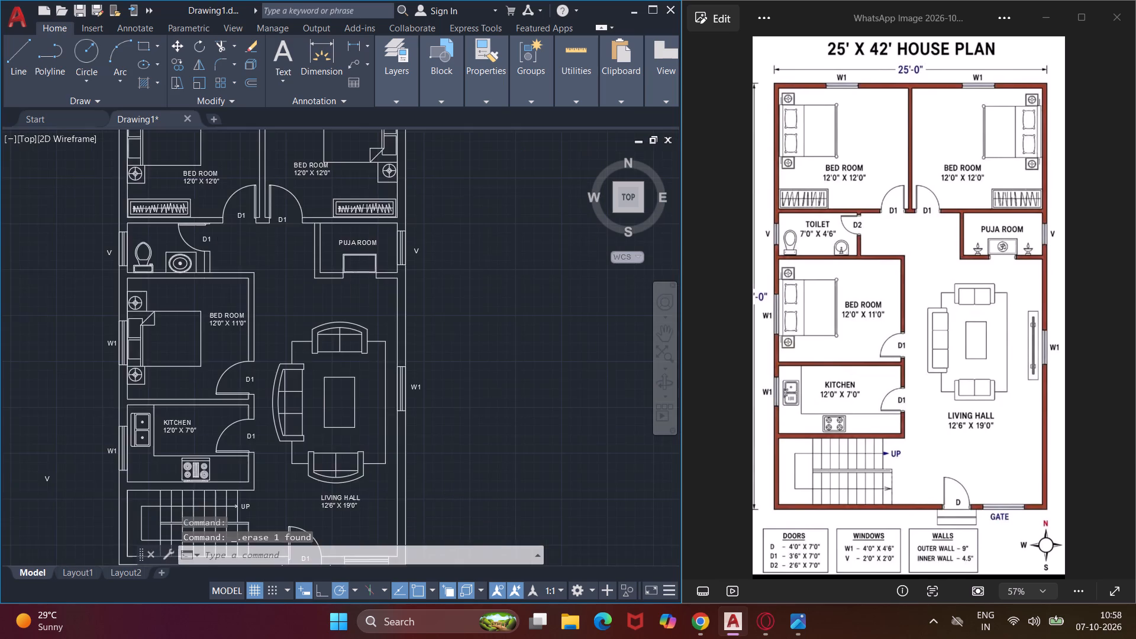
scroll(488, 243, down, 1)
scroll(195, 401, up, 2)
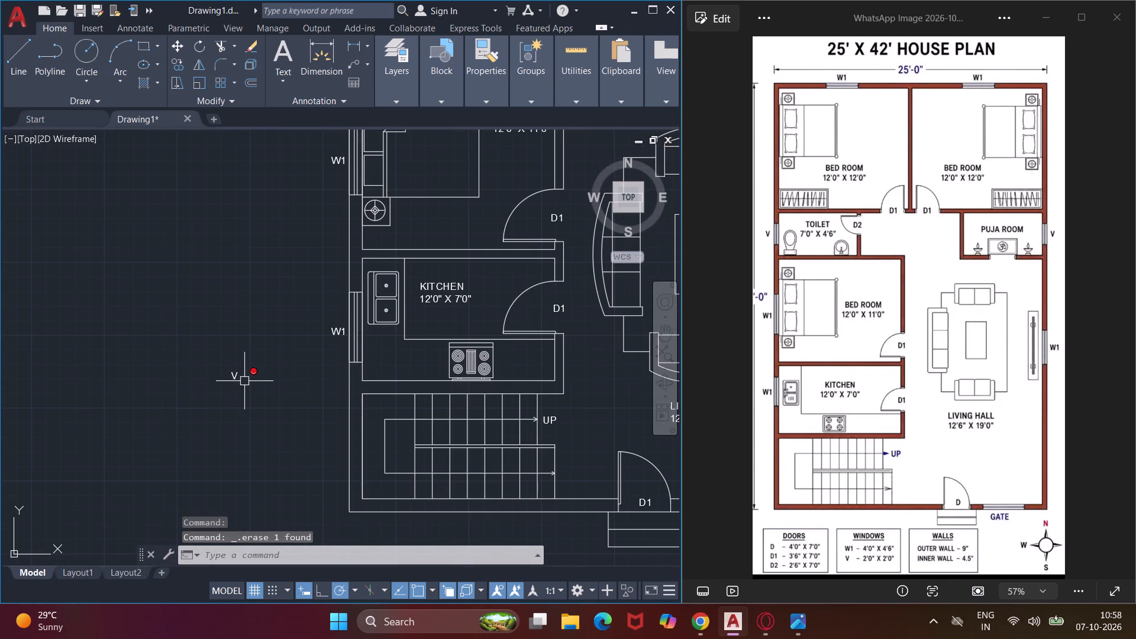
click(236, 375)
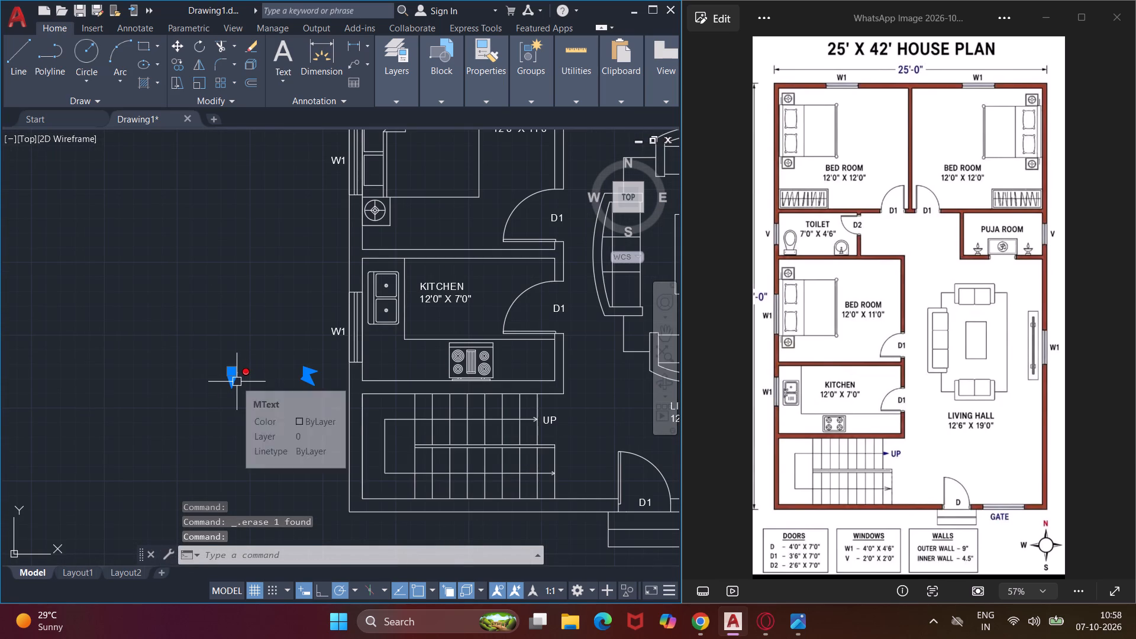
key(Delete)
Delete the leftover cross-shaped group of symbols above the floor plan.
scroll(237, 382, down, 1)
middle_drag(237, 382, 237, 383)
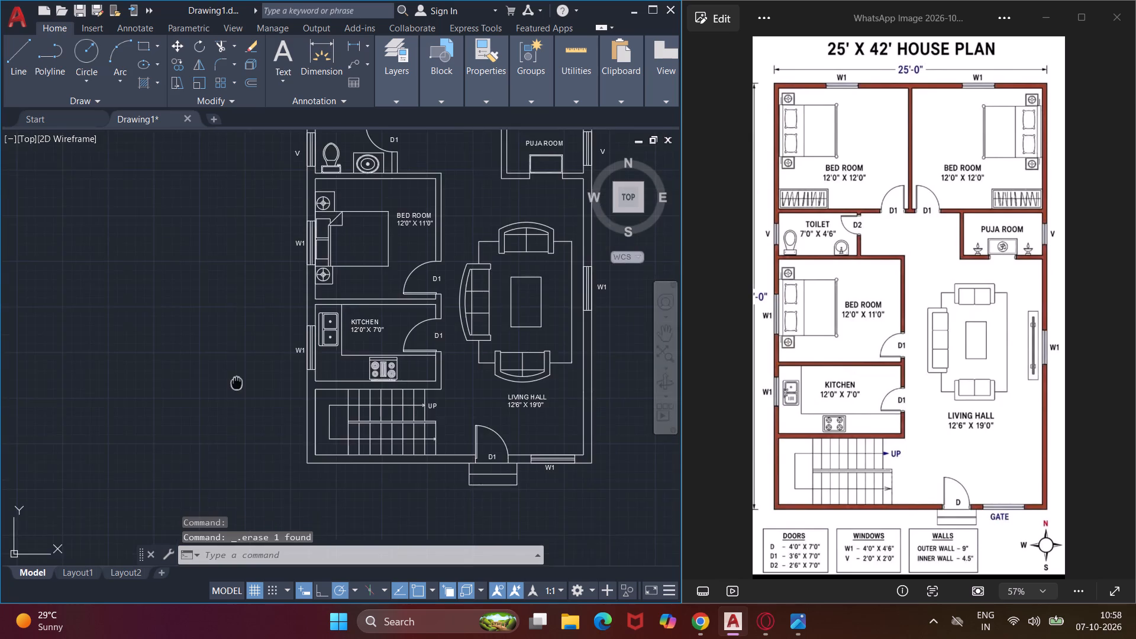
middle_drag(237, 383, 154, 490)
scroll(146, 458, down, 2)
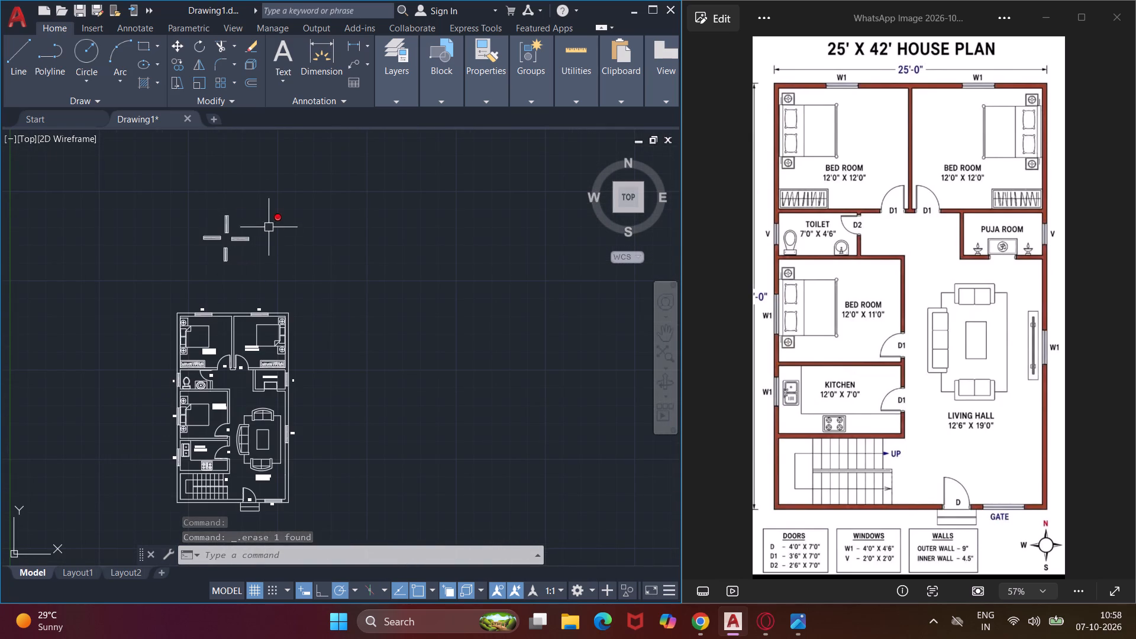
click(264, 196)
click(180, 289)
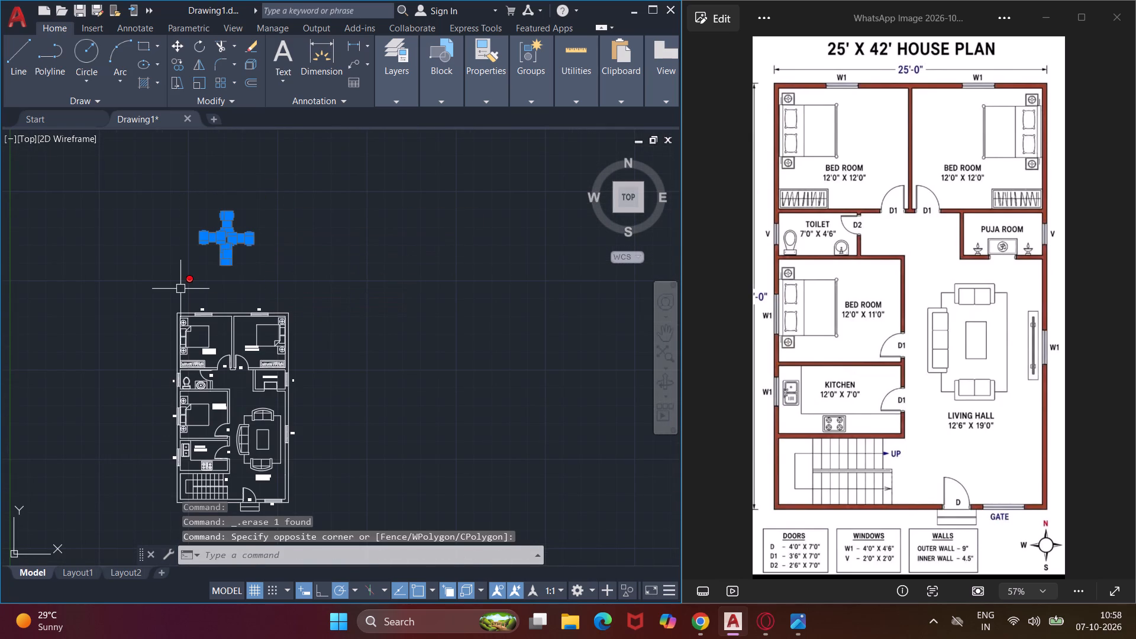
key(Delete)
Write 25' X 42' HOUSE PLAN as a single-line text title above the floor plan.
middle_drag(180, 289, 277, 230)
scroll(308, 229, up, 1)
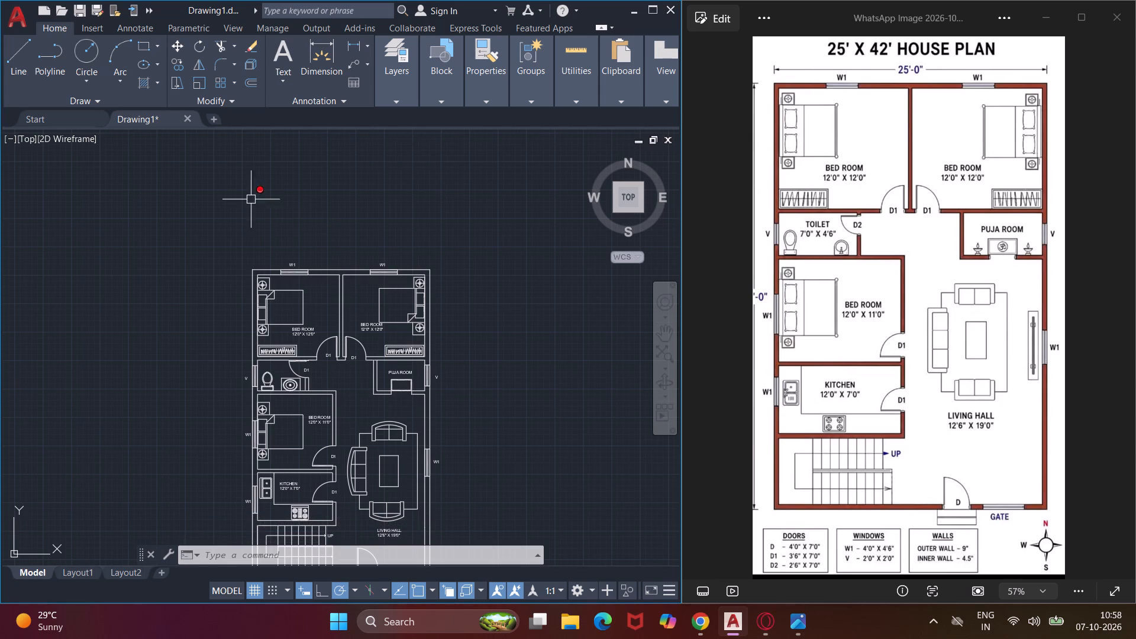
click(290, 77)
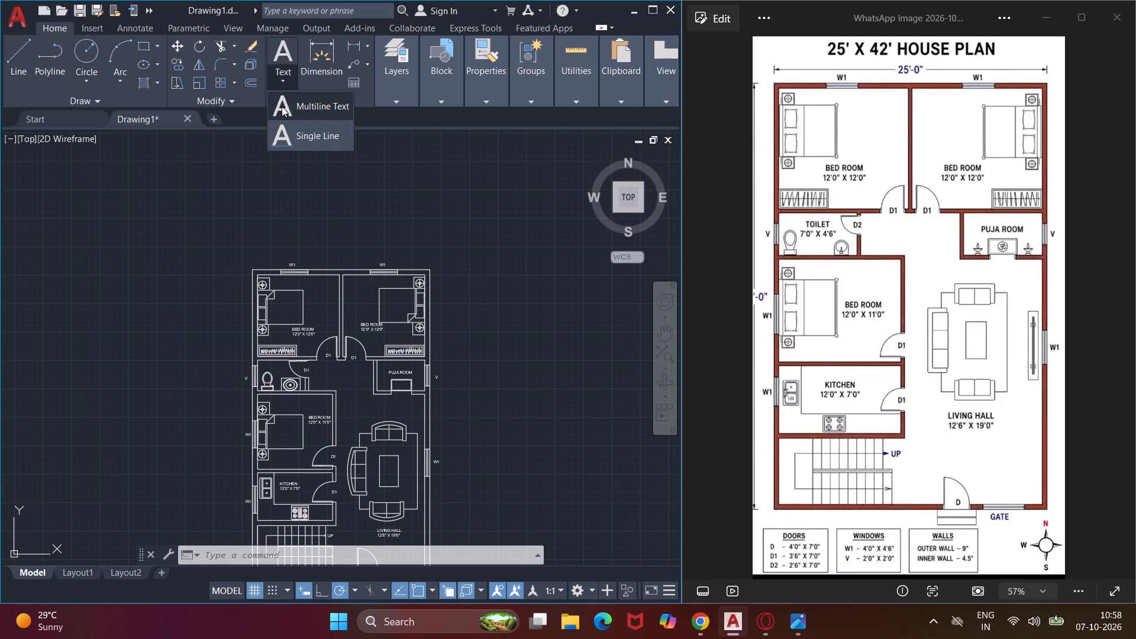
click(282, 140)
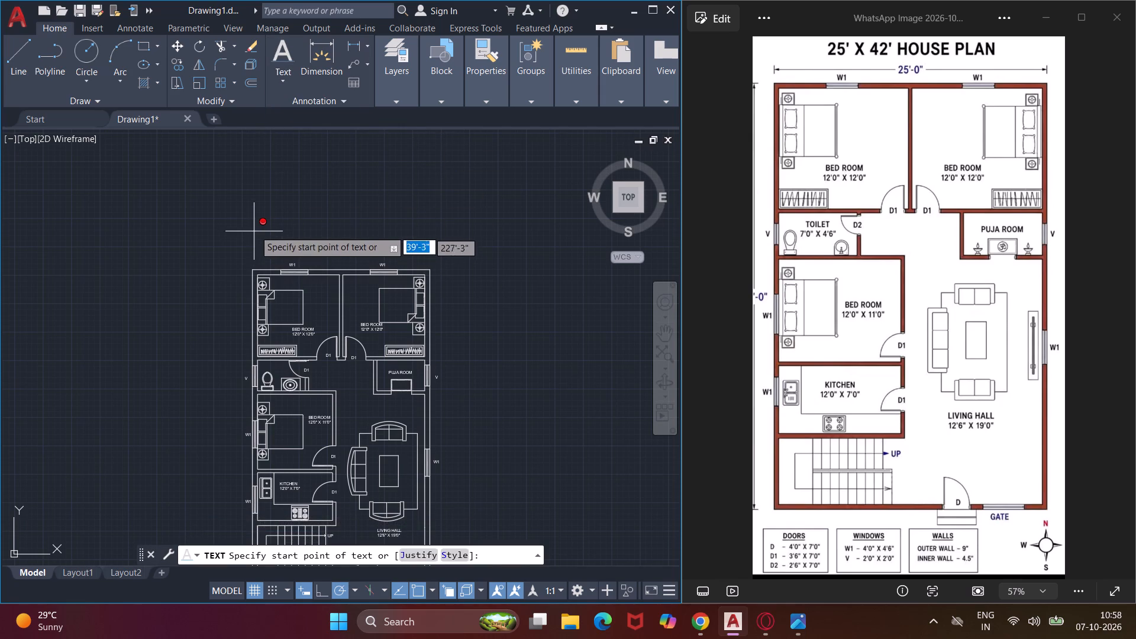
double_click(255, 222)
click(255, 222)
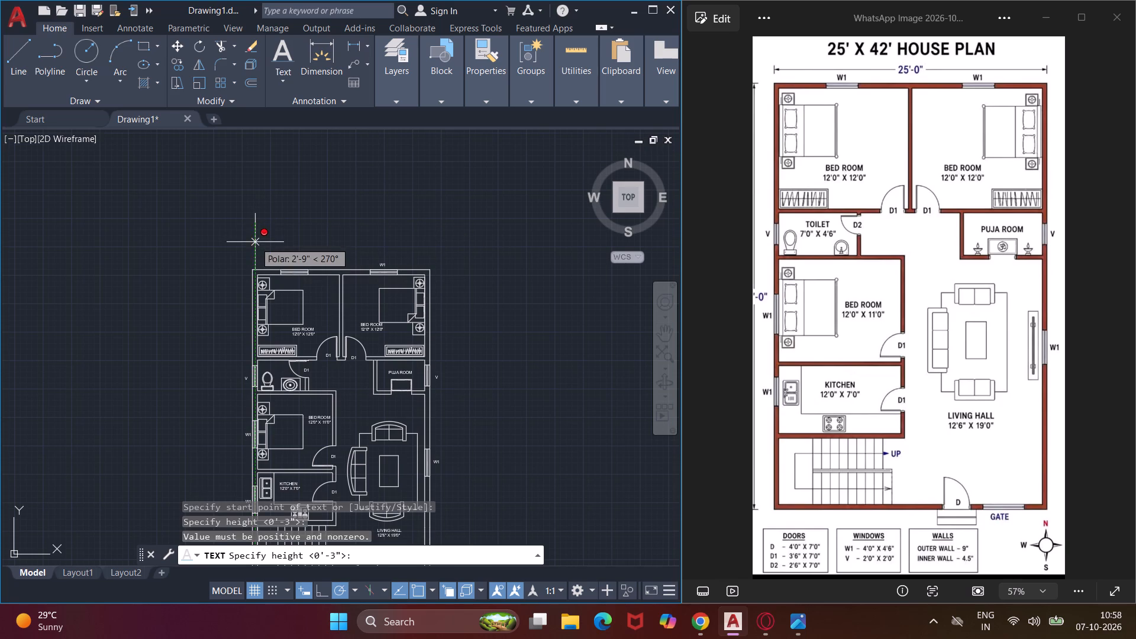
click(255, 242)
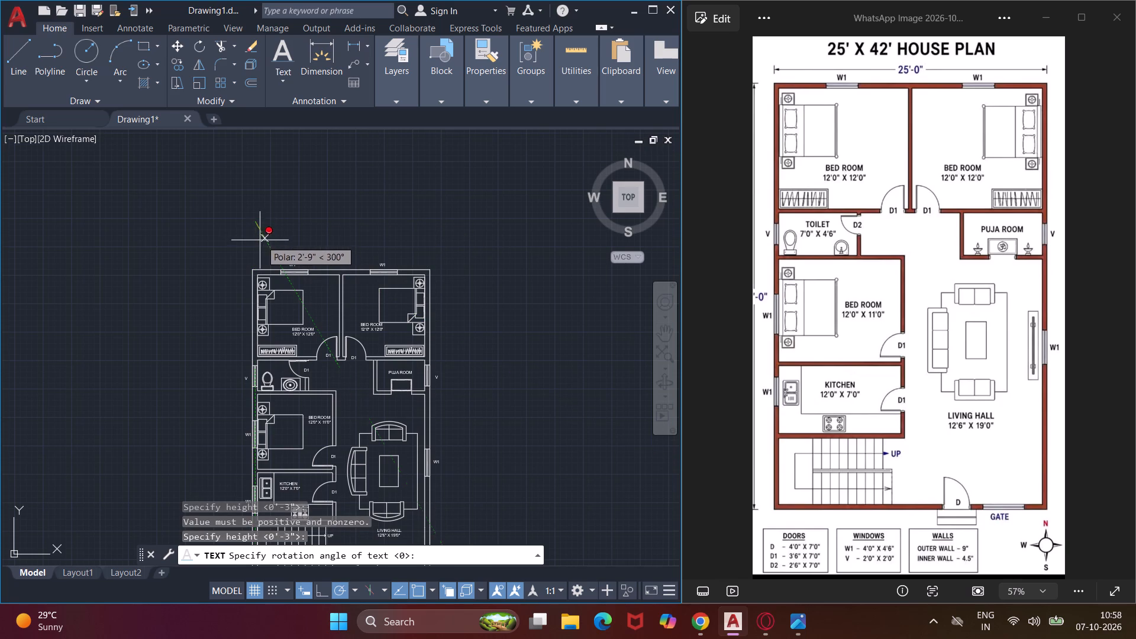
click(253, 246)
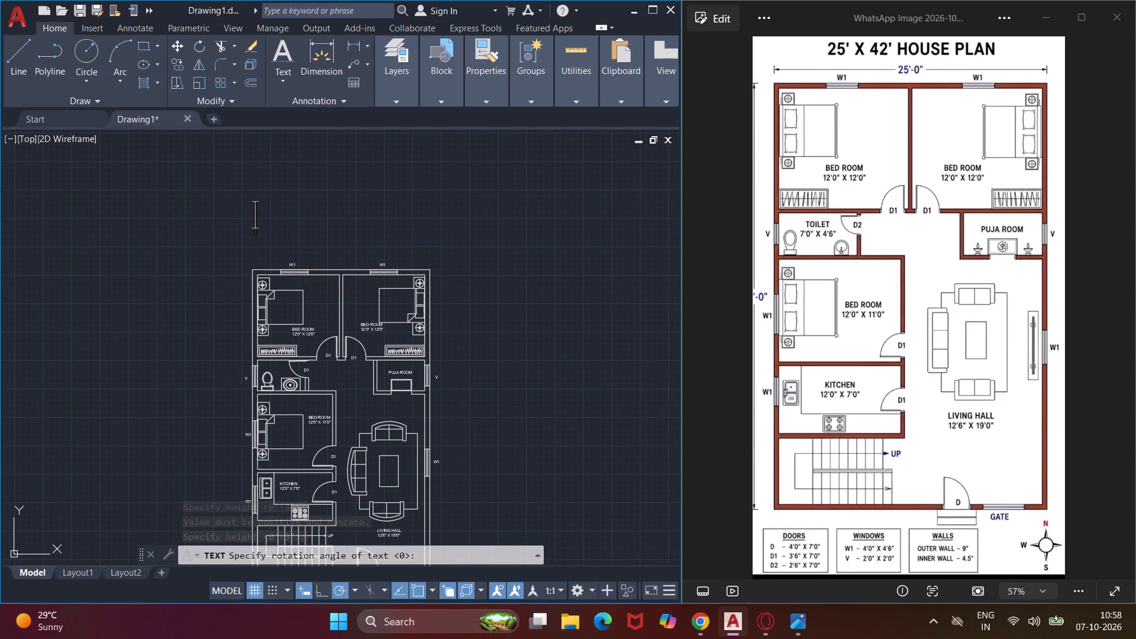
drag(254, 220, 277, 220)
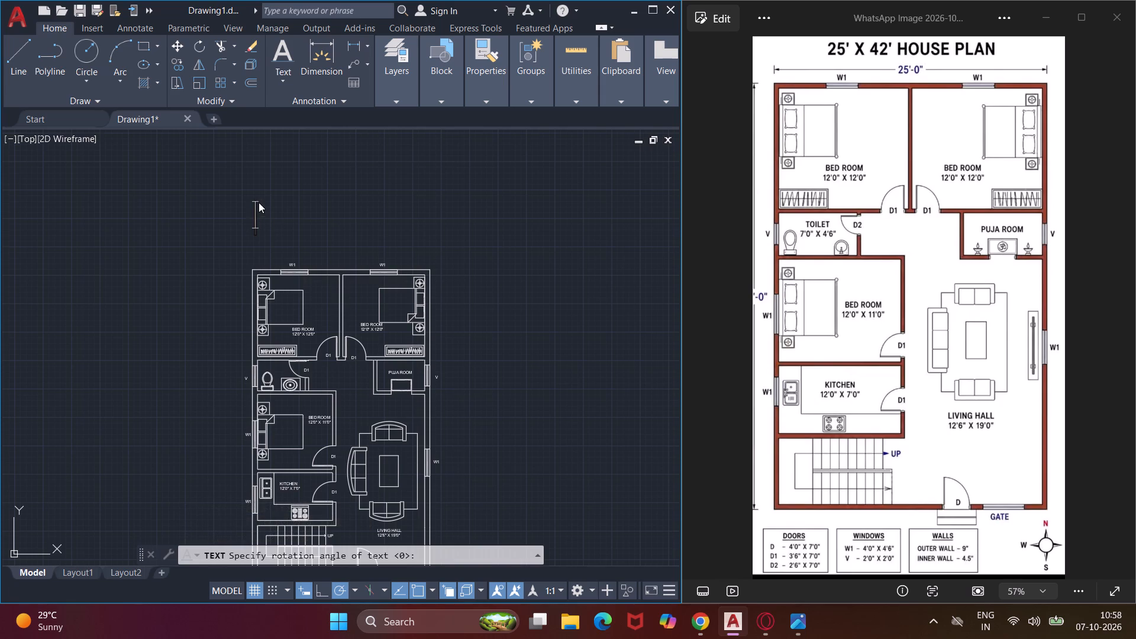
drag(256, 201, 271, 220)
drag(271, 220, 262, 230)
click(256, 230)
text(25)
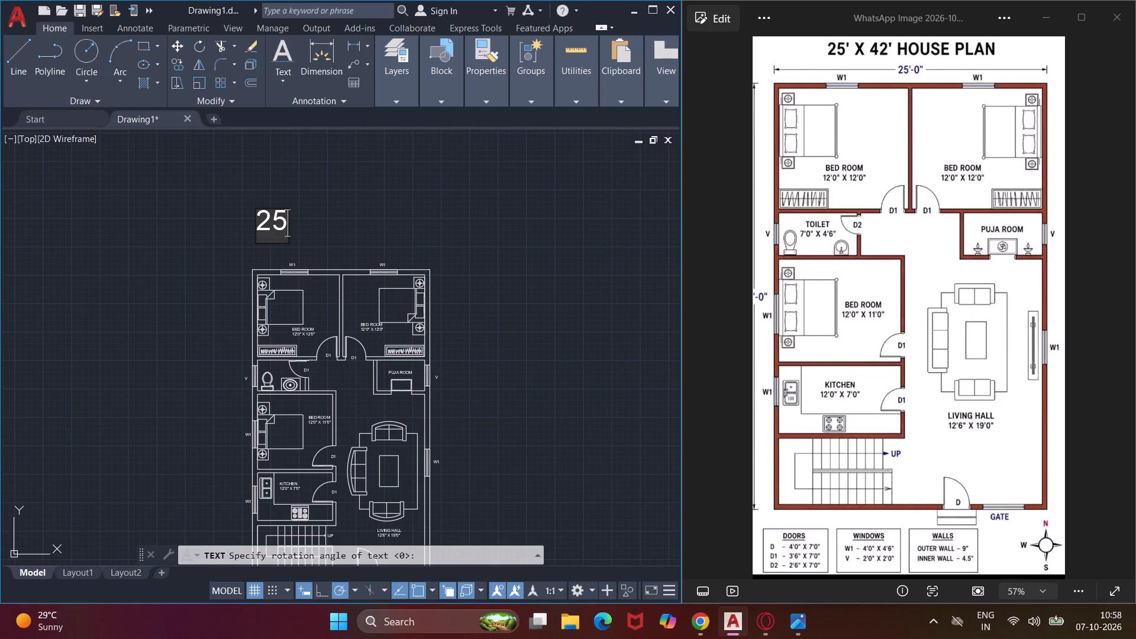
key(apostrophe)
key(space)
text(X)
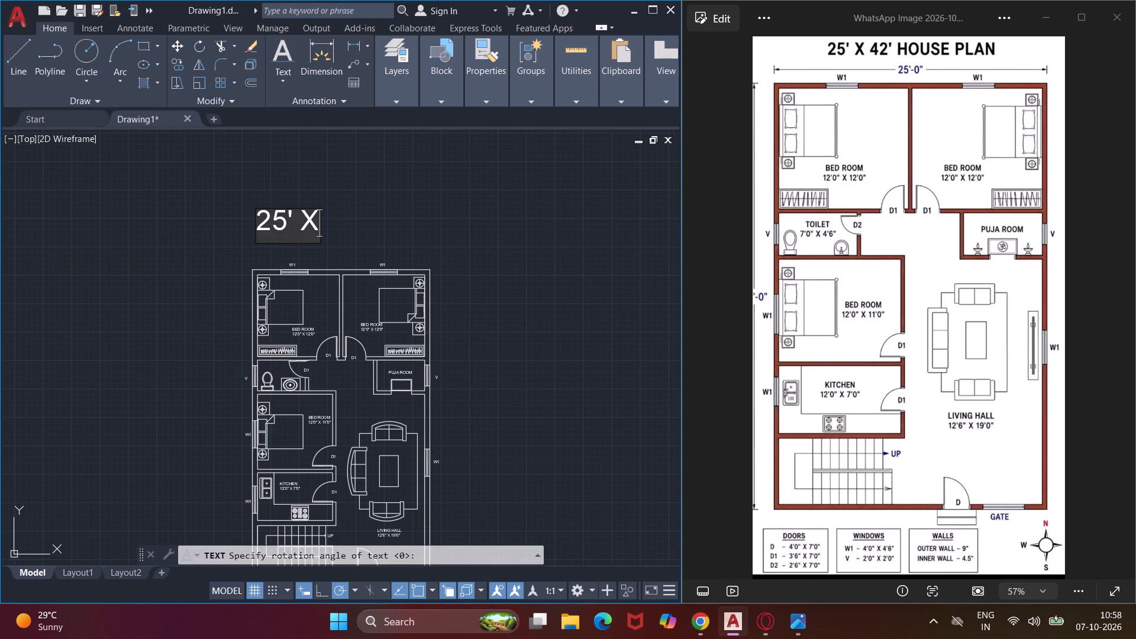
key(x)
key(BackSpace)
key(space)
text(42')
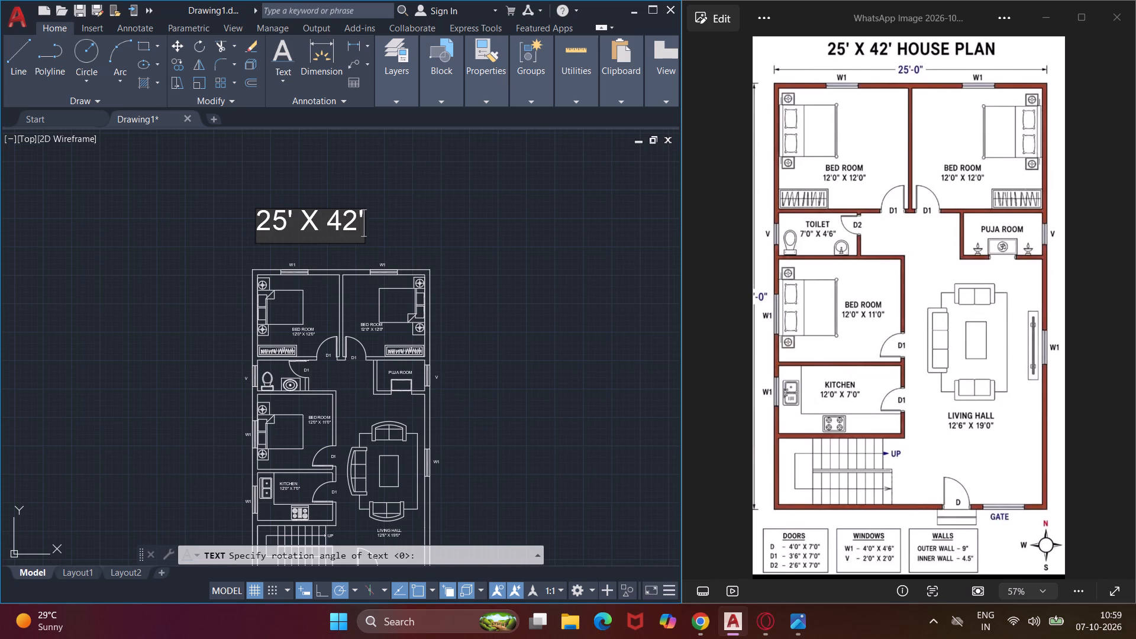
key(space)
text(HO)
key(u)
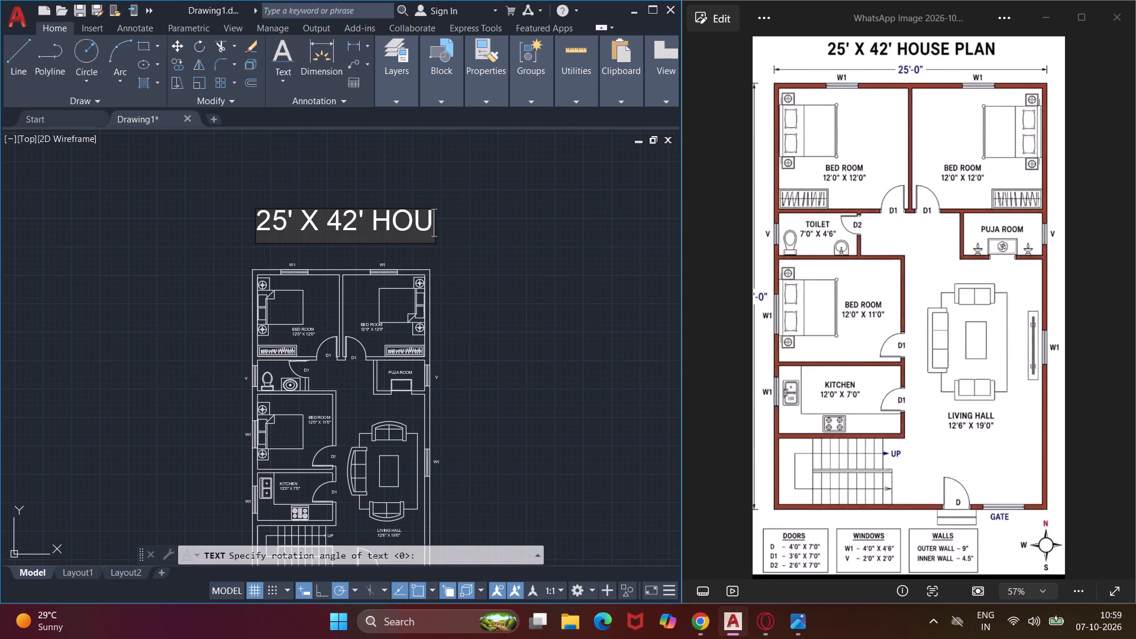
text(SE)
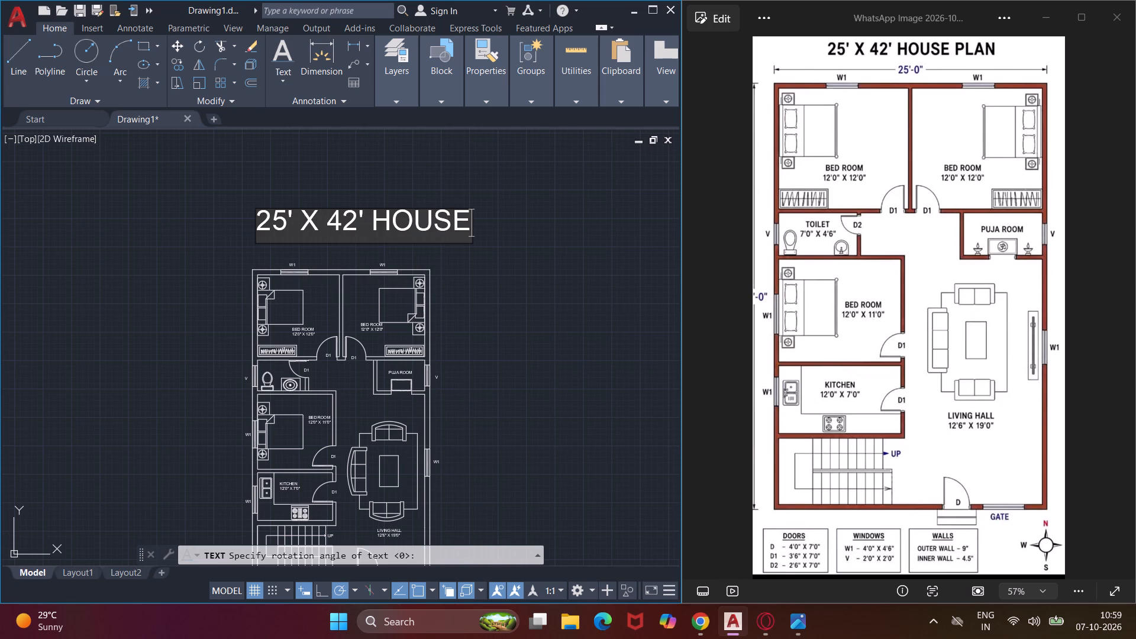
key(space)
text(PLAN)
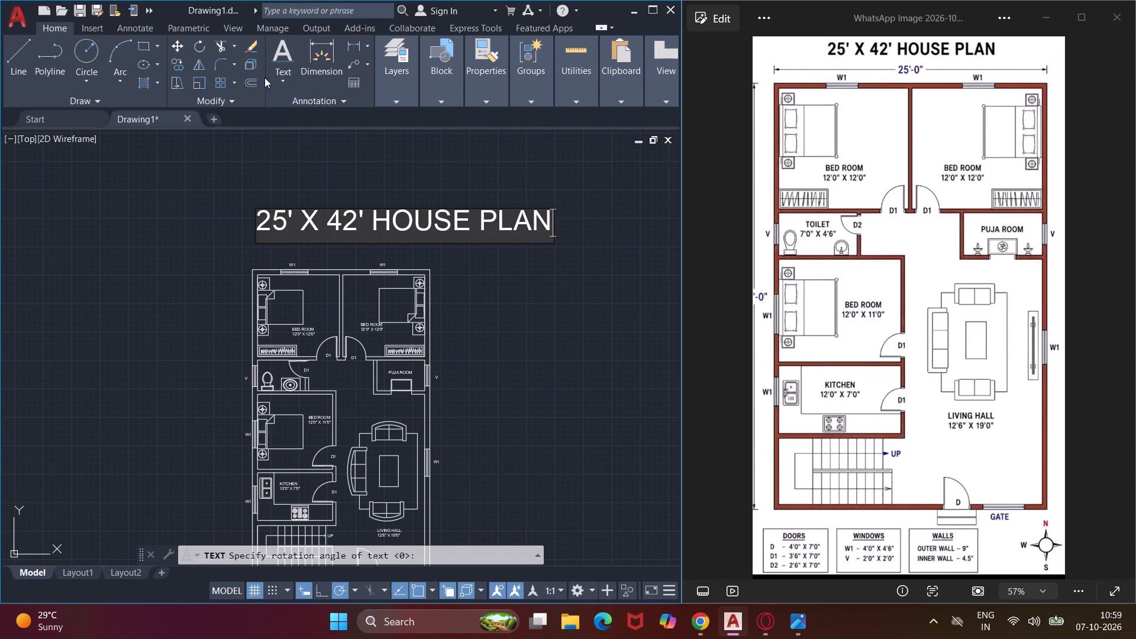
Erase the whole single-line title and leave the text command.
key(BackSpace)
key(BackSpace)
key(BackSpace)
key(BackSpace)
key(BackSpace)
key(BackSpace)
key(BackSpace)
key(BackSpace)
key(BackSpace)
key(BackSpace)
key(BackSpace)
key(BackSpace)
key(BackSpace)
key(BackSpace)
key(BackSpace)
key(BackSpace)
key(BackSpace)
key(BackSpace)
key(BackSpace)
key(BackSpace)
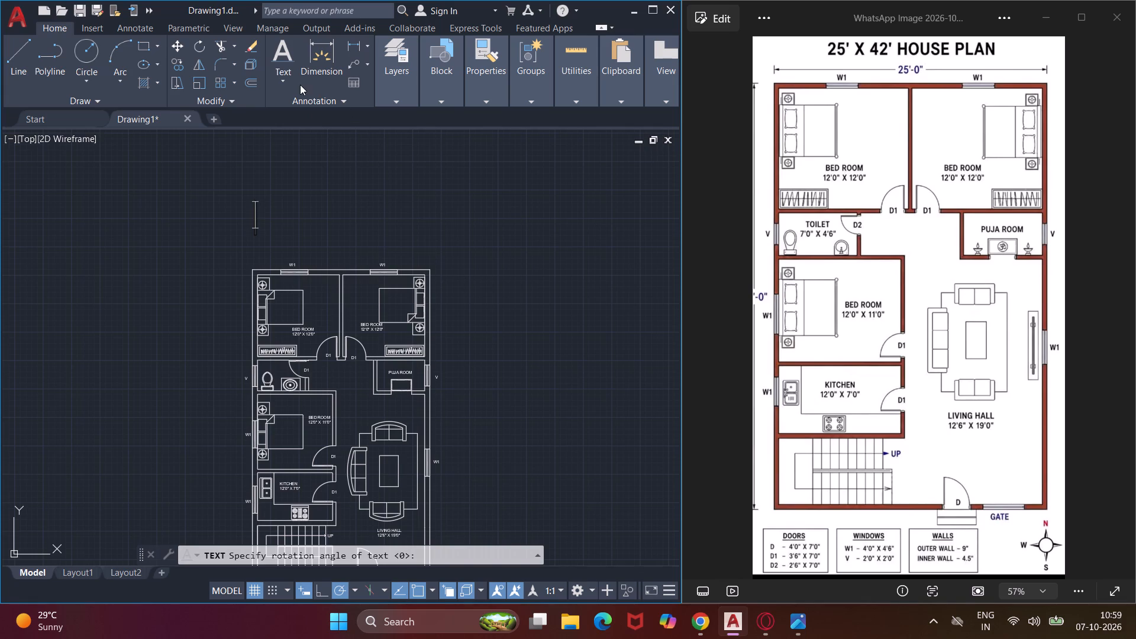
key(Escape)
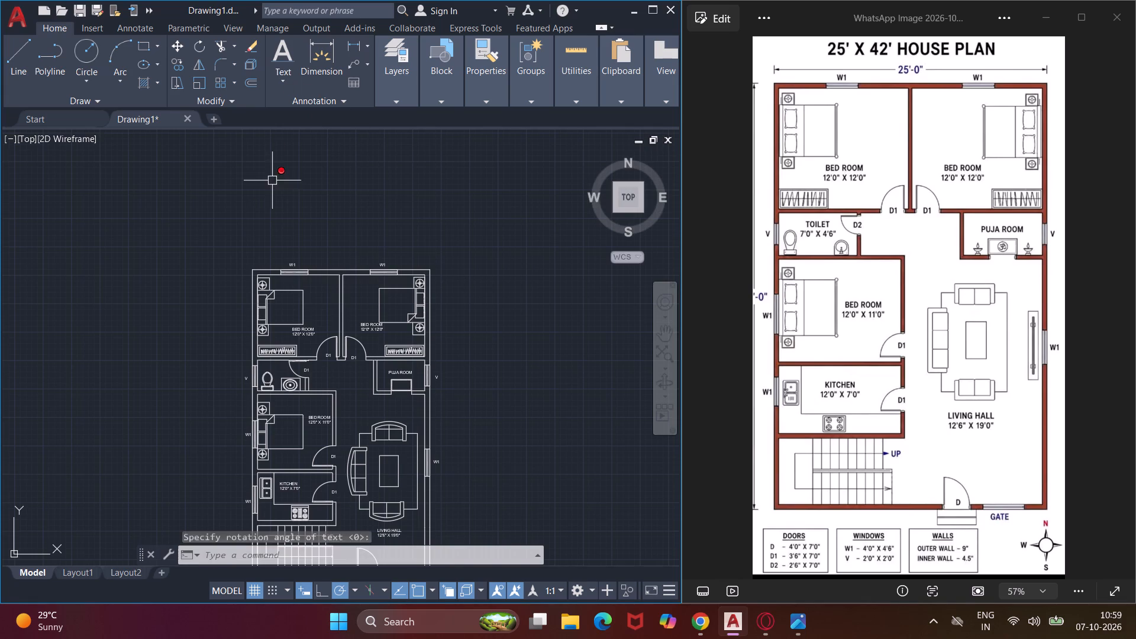
Add the multiline text title 25' X 42' HOUSE PLAN above the floor plan with a 5" text height.
click(281, 79)
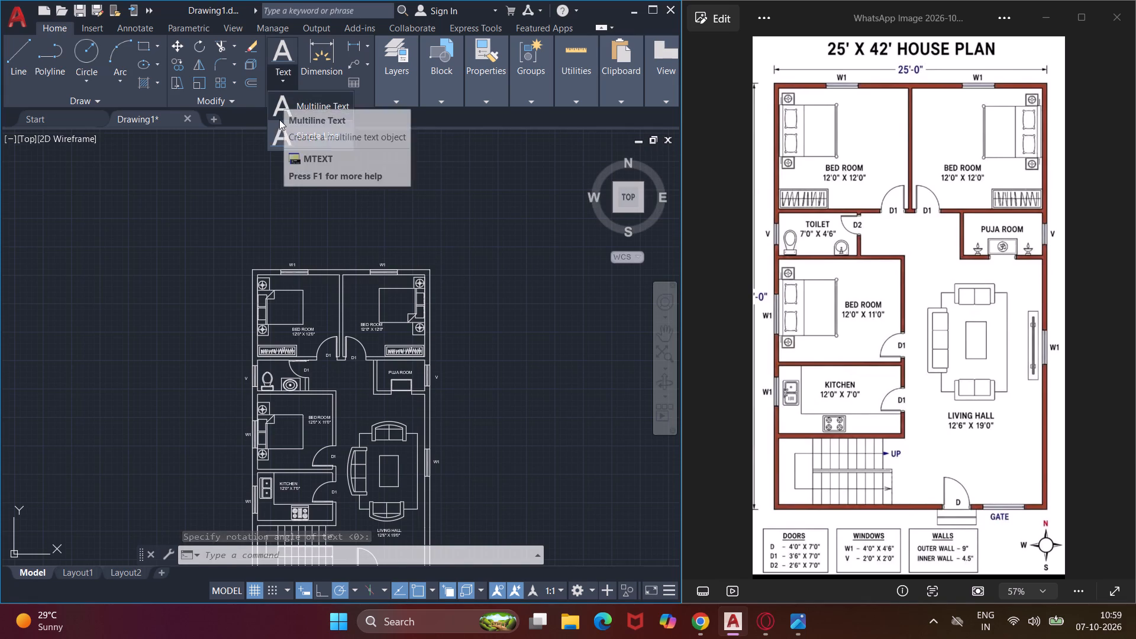
click(279, 104)
click(267, 195)
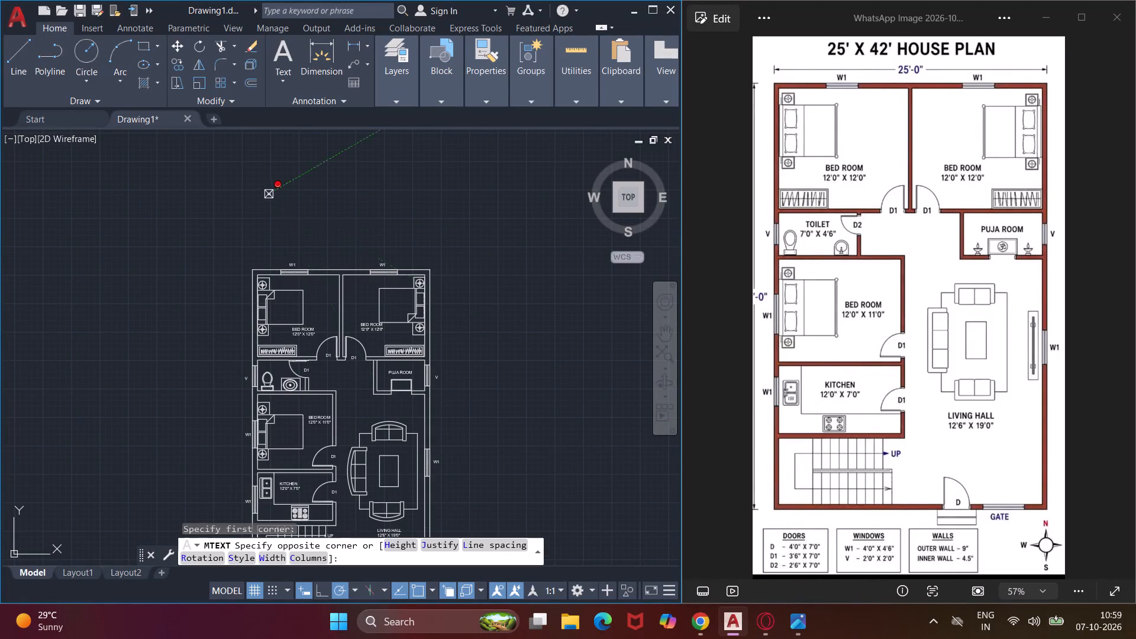
click(270, 224)
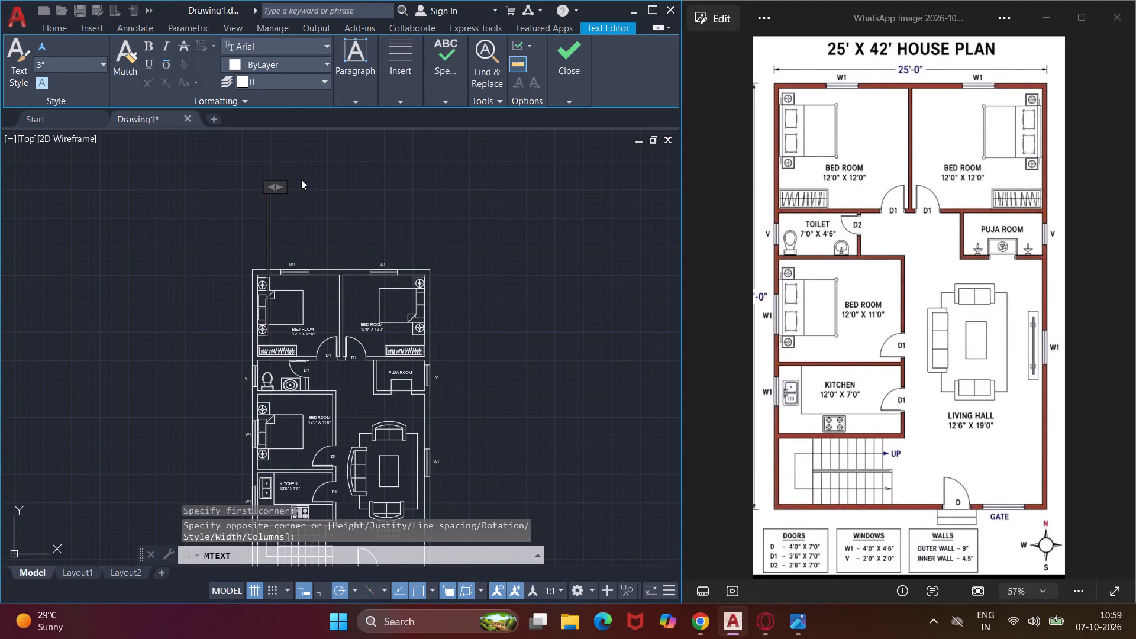
drag(277, 185, 561, 182)
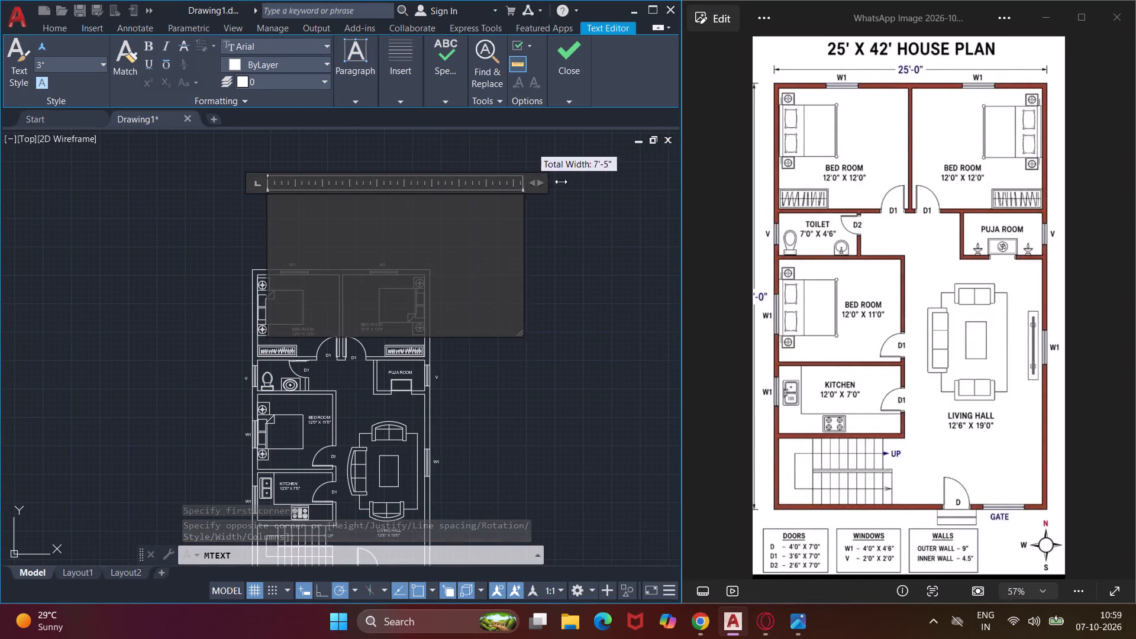
drag(561, 182, 610, 182)
click(75, 66)
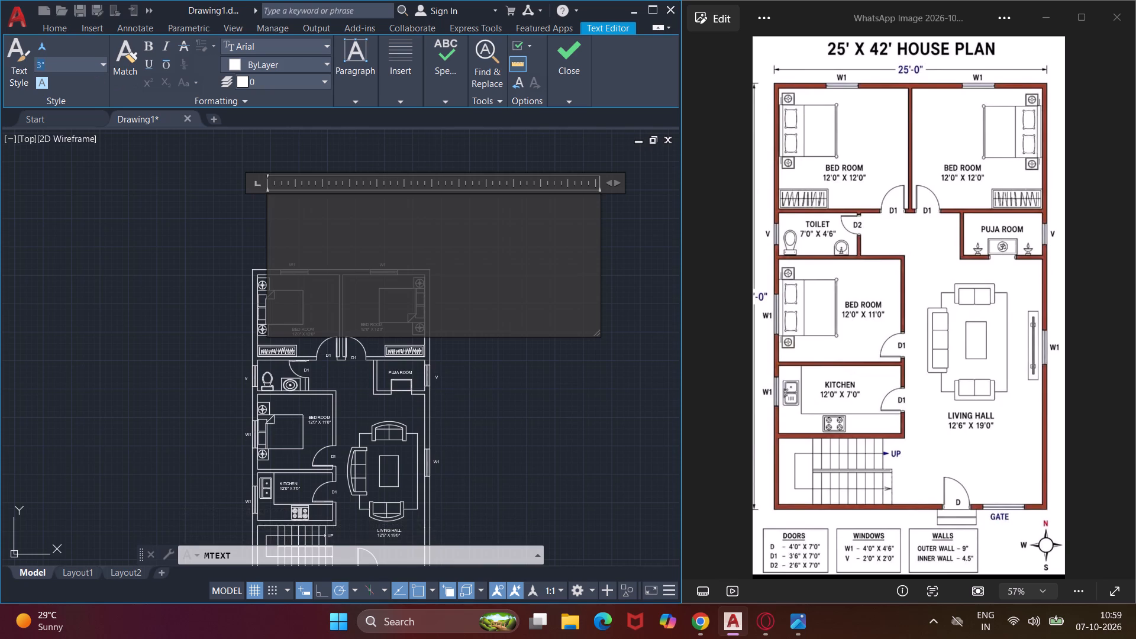
key(BackSpace)
key(5)
key(shift+quotedbl)
key(Return)
text(25;)
key(BackSpace)
key(apostrophe)
key(space)
text(X)
key(space)
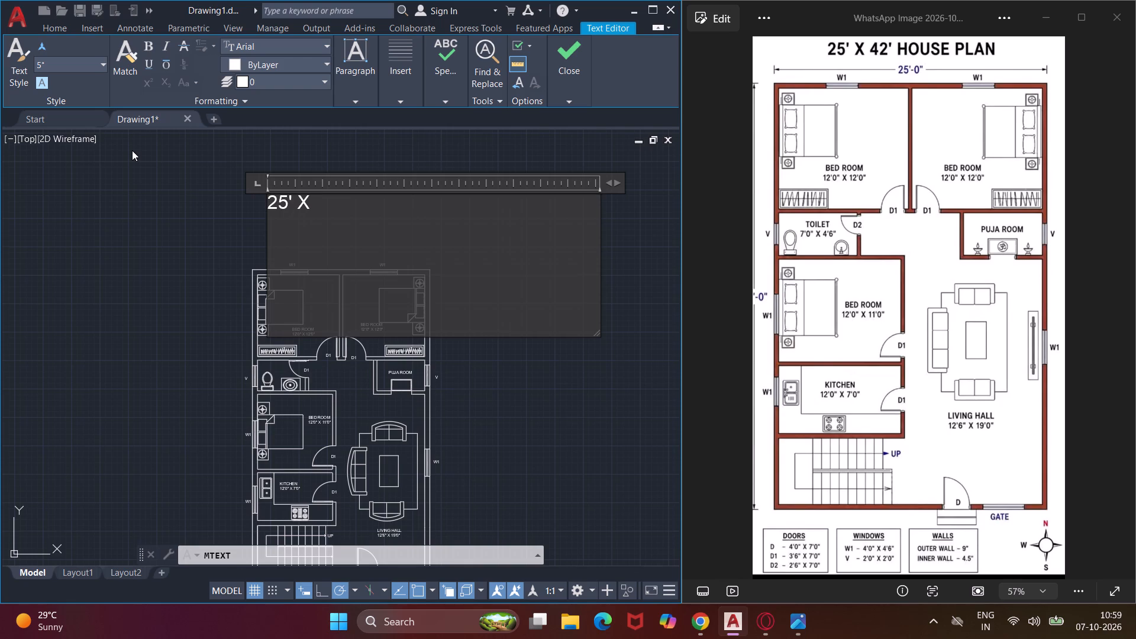
text(42')
key(space)
text(HOU)
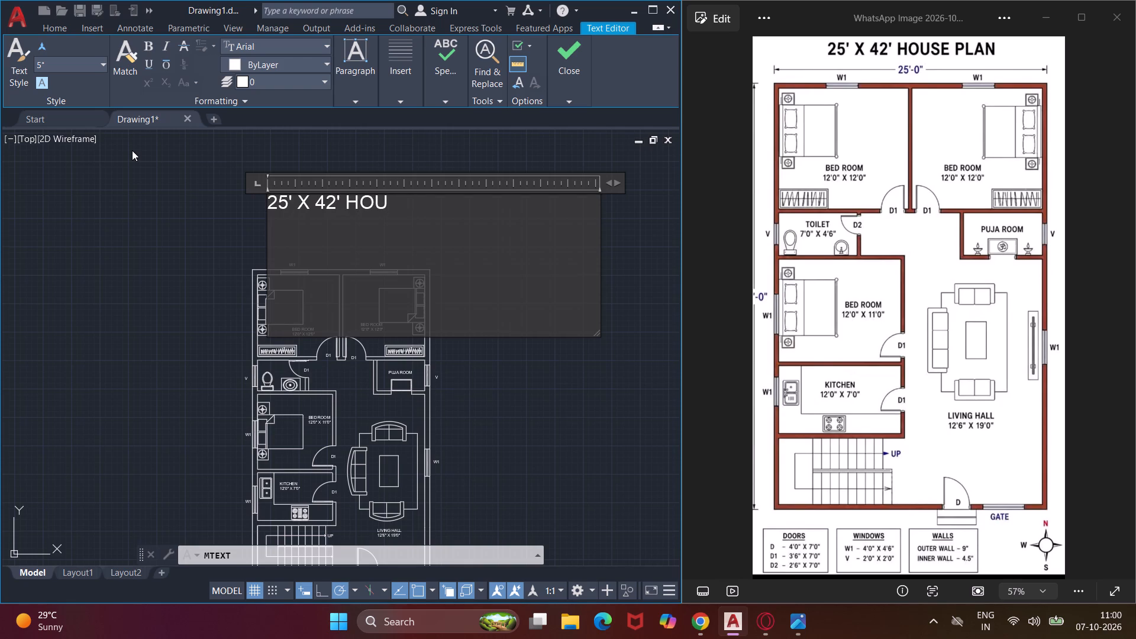
text(SE PLAN)
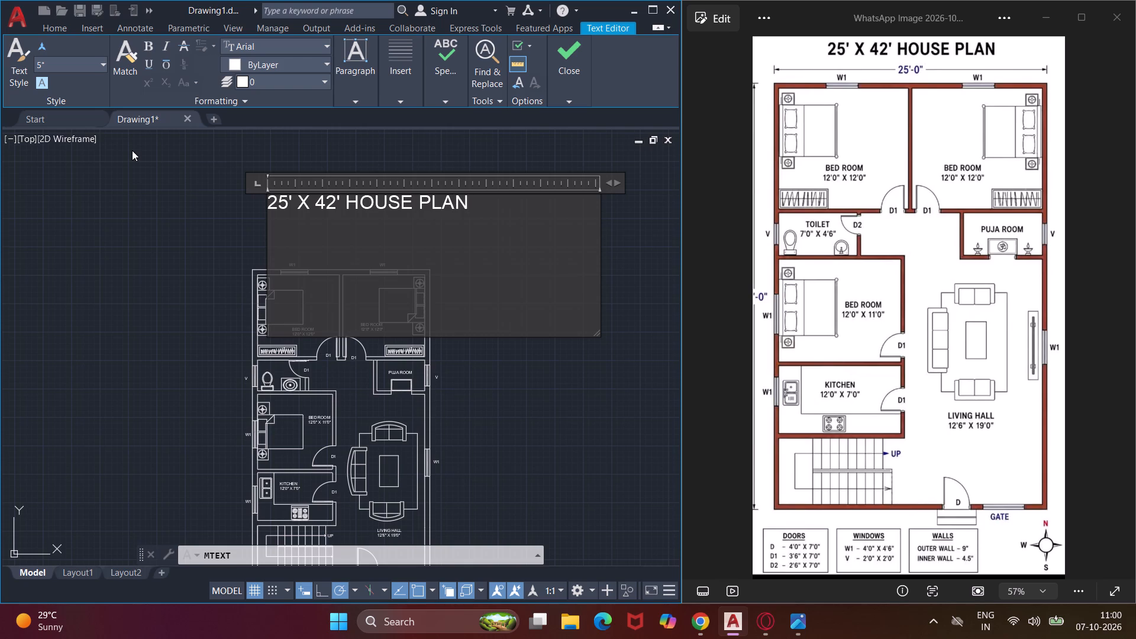
click(506, 379)
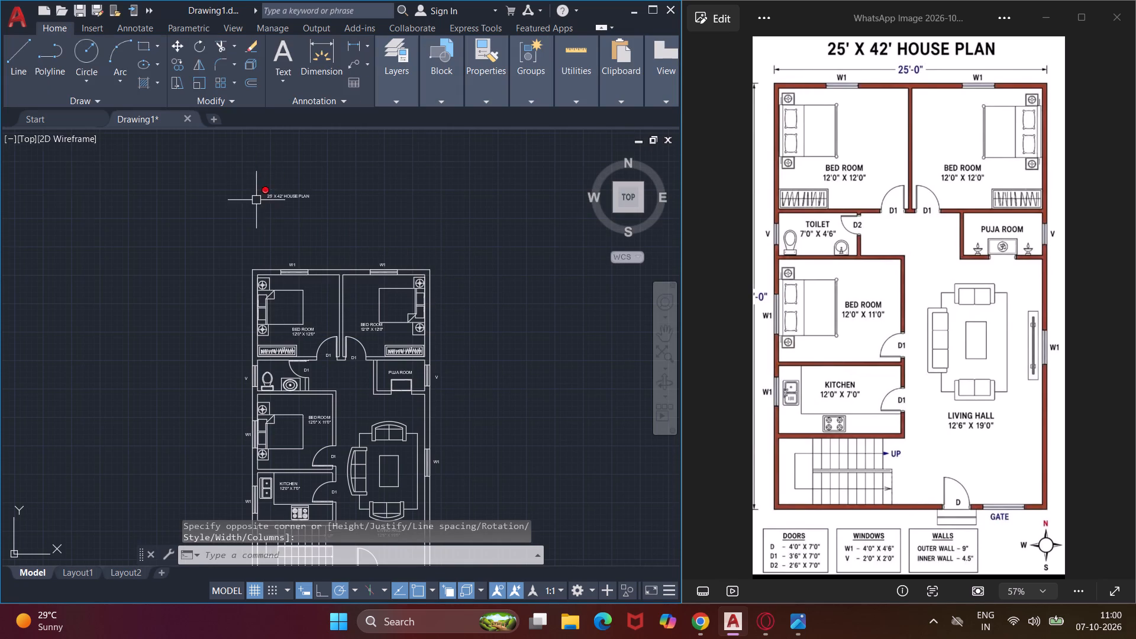
Move the title straight down about 7'-4", closer to the plan's upper wall above the first bedroom.
scroll(256, 200, up, 4)
click(345, 165)
scroll(346, 170, down, 3)
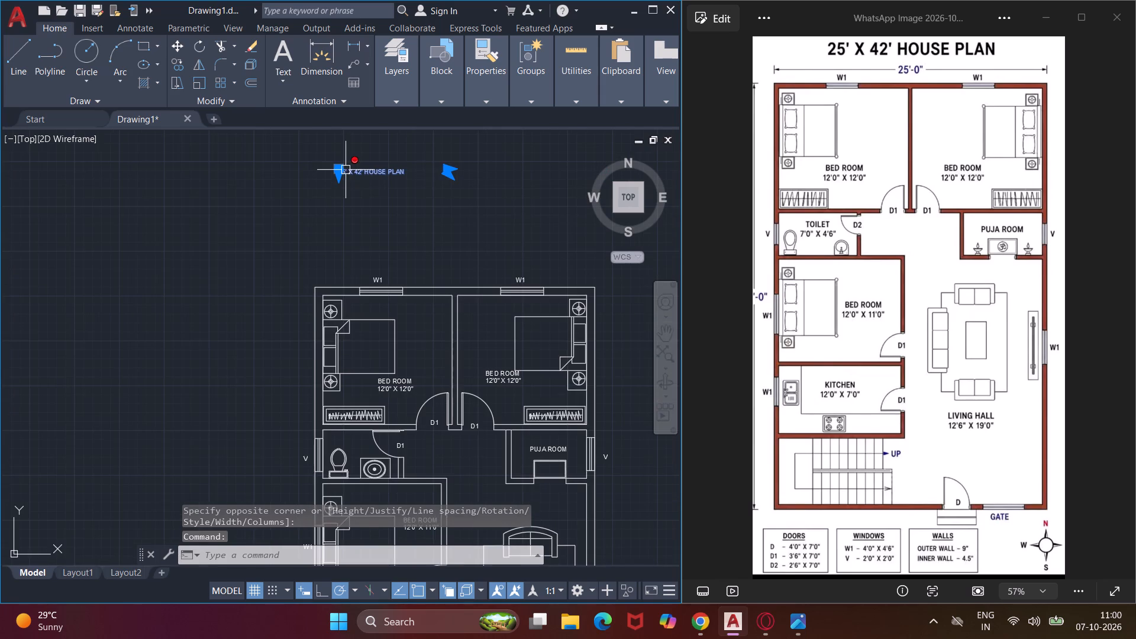
text(M)
key(space)
scroll(346, 170, up, 3)
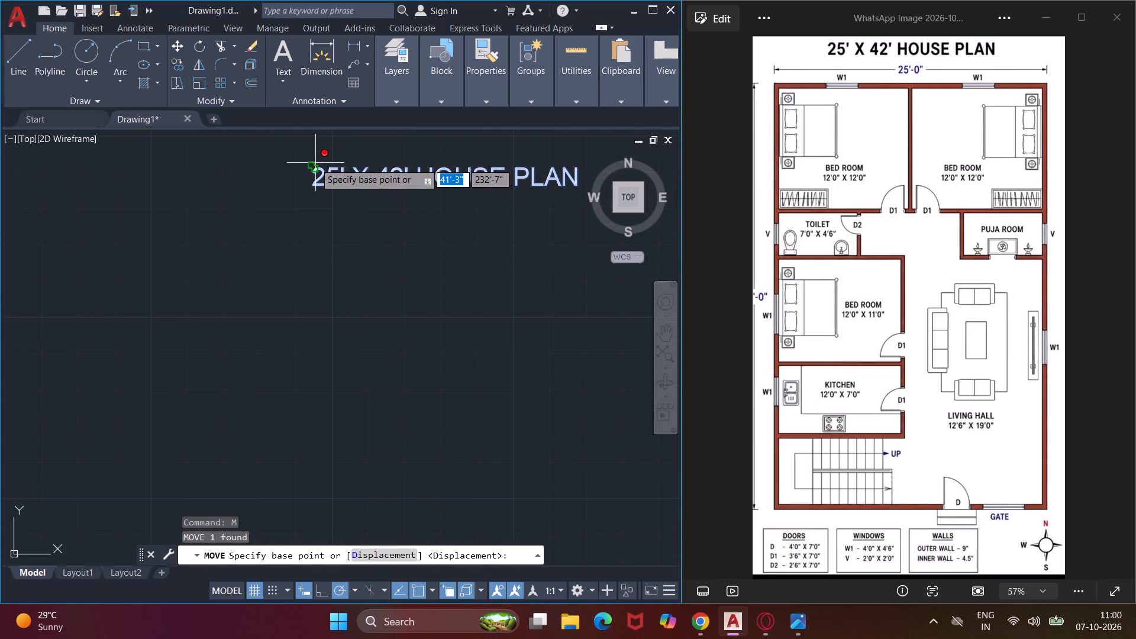
click(314, 165)
scroll(307, 186, down, 3)
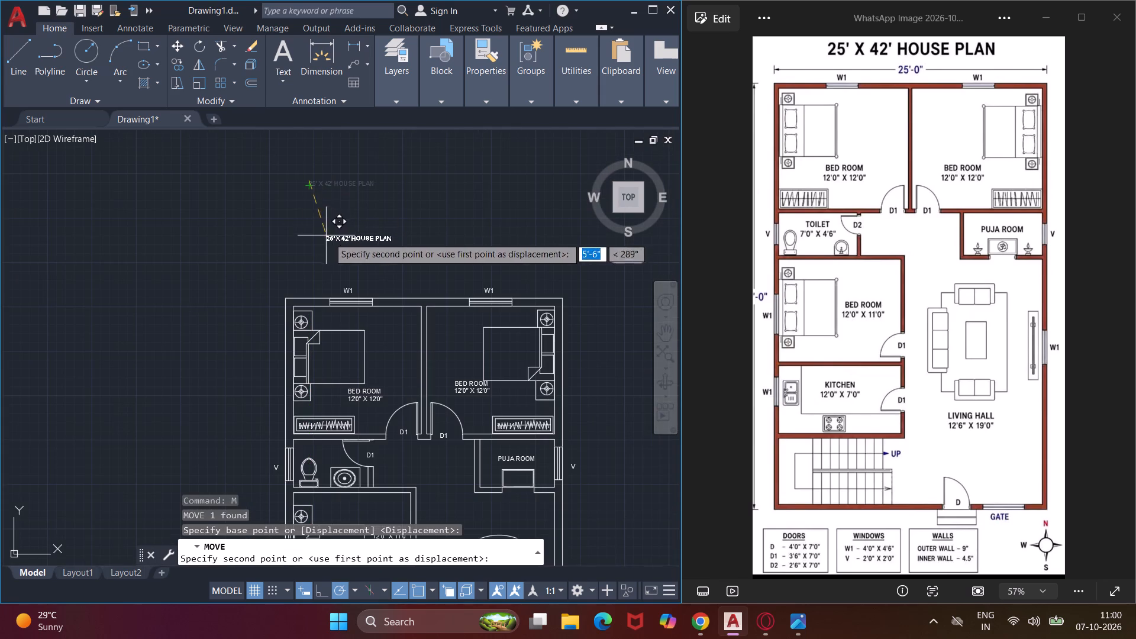
click(308, 264)
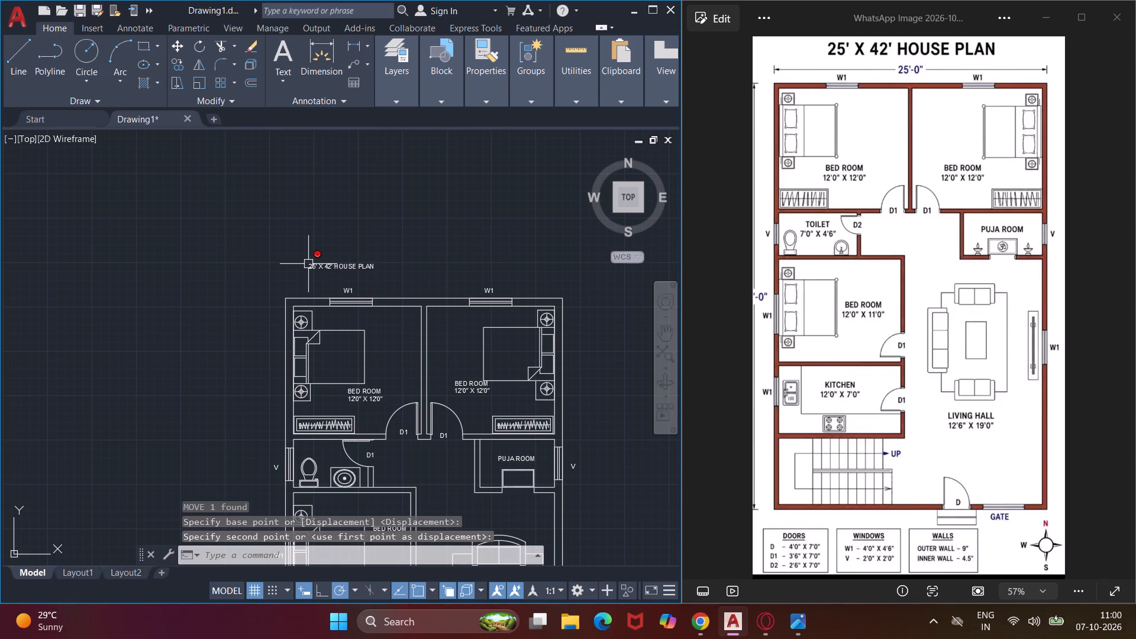
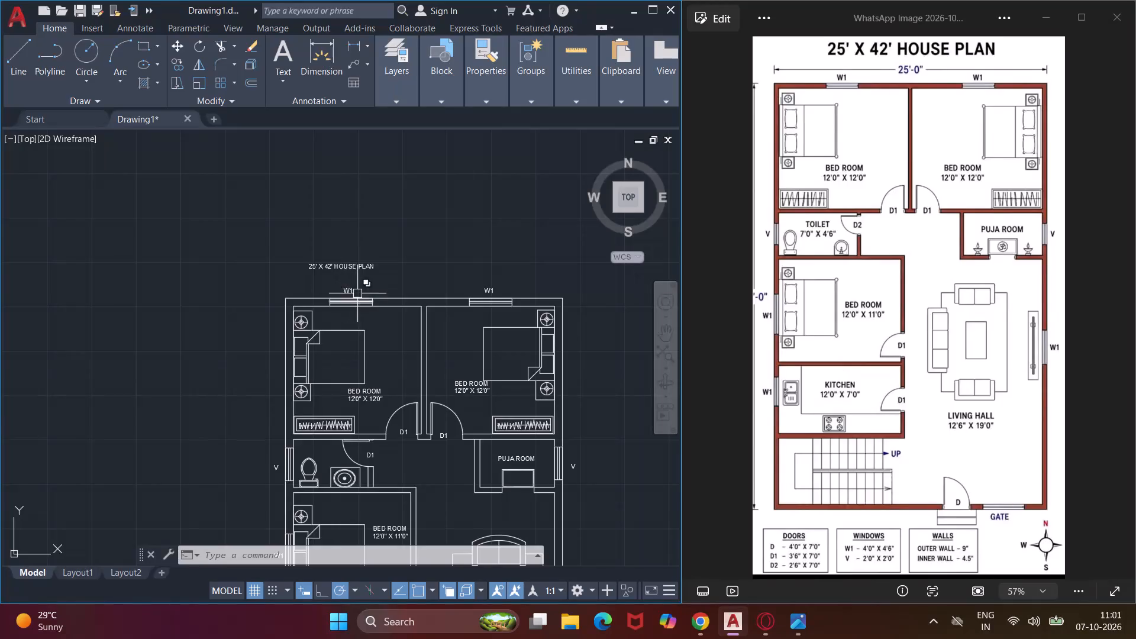
Set the "25' X 42' HOUSE PLAN" title's text height to 9" and widen its text frame to fit one line.
scroll(340, 263, up, 2)
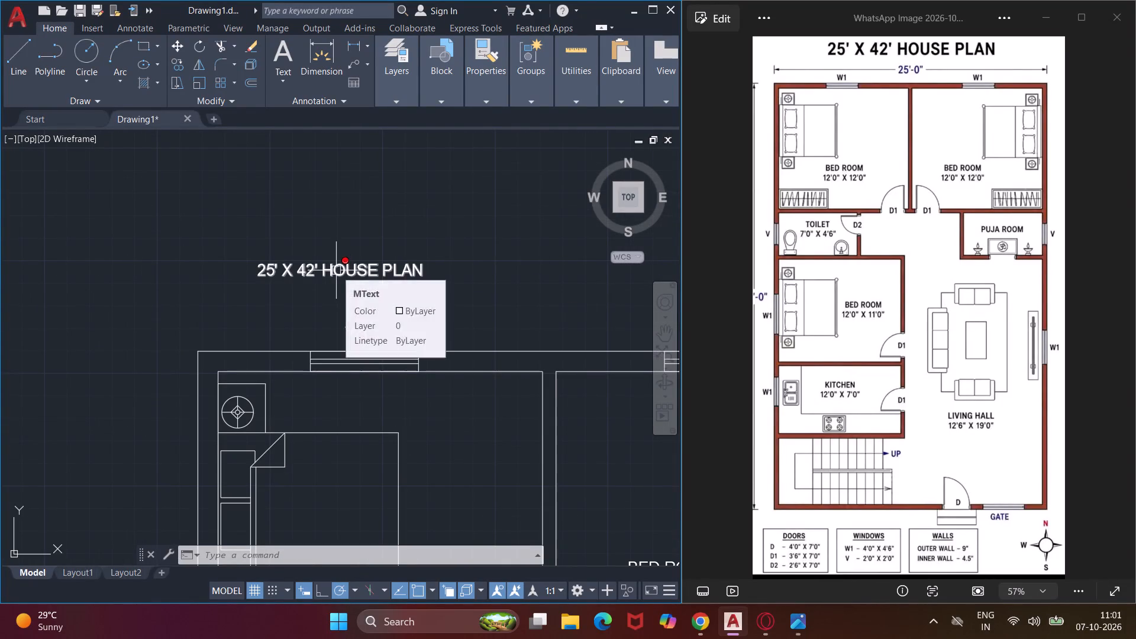
double_click(336, 270)
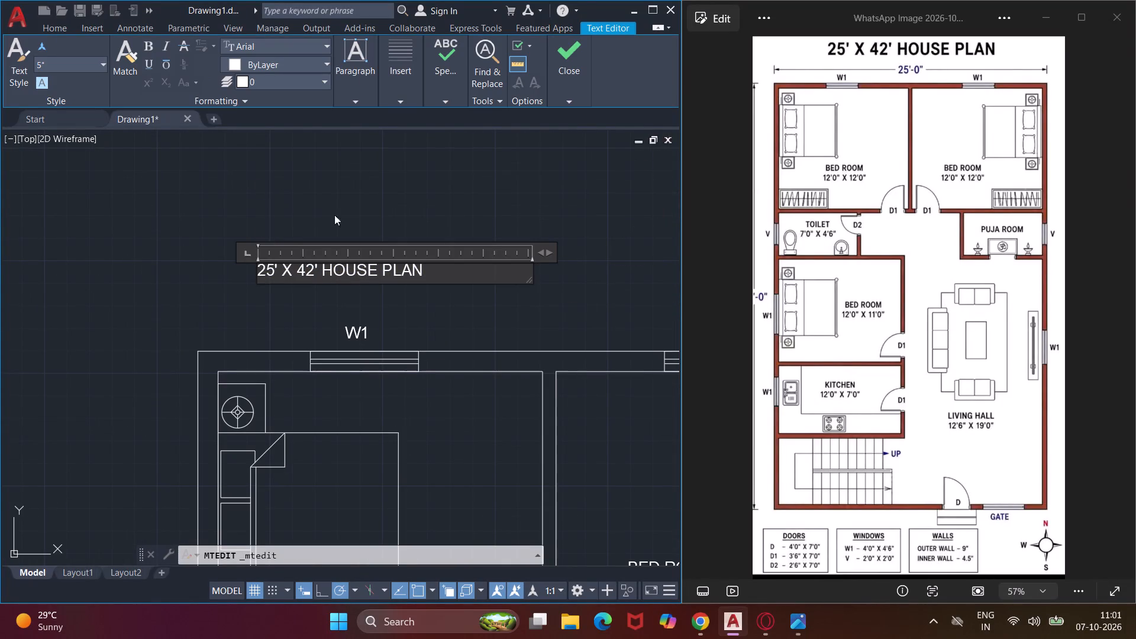
drag(431, 267, 359, 272)
drag(359, 272, 248, 268)
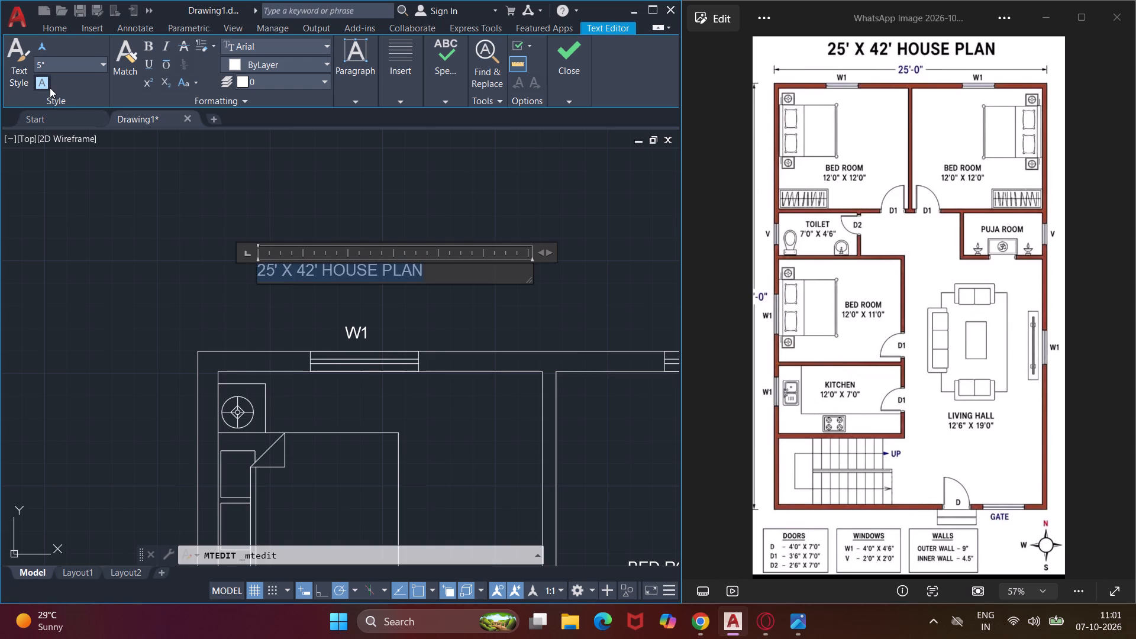
click(51, 66)
key(BackSpace)
text(9")
key(Return)
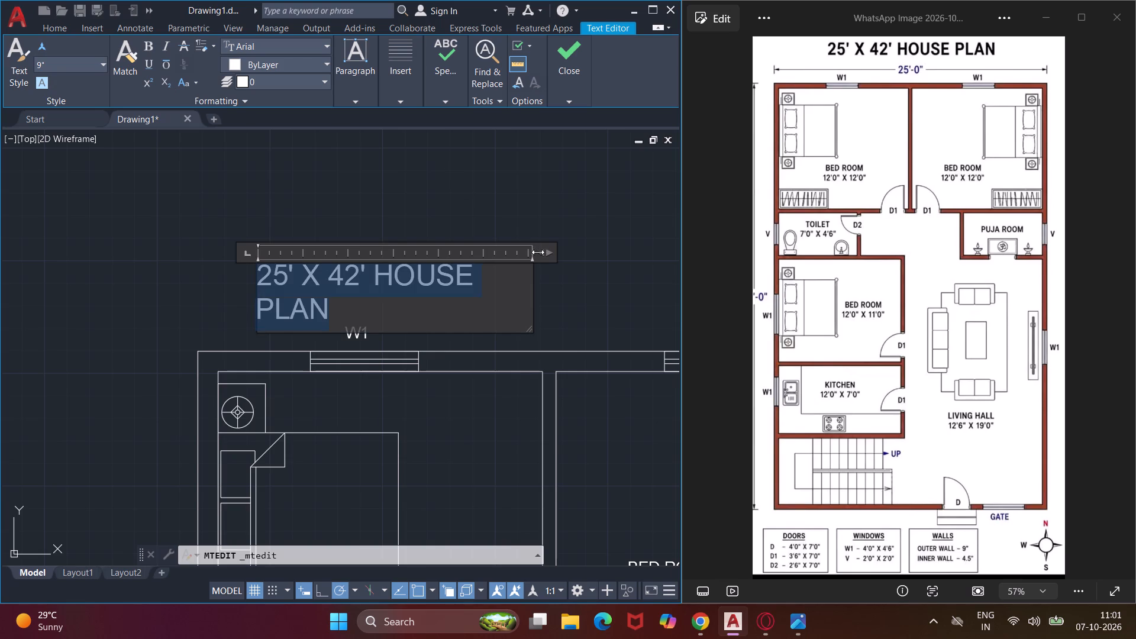
drag(538, 252, 664, 272)
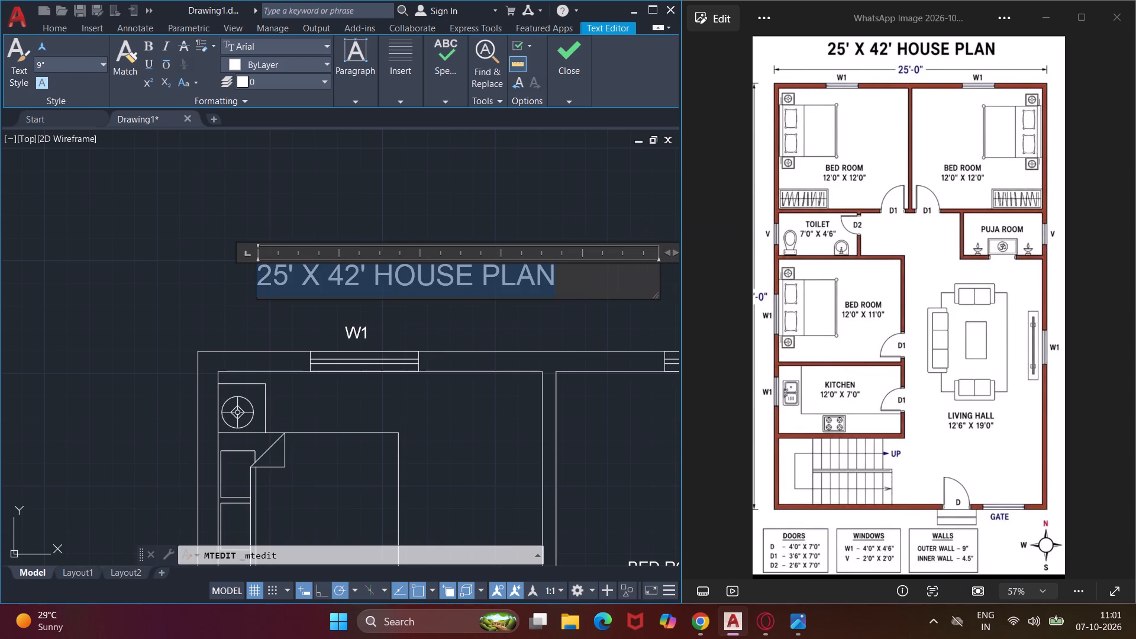
middle_drag(563, 305, 326, 343)
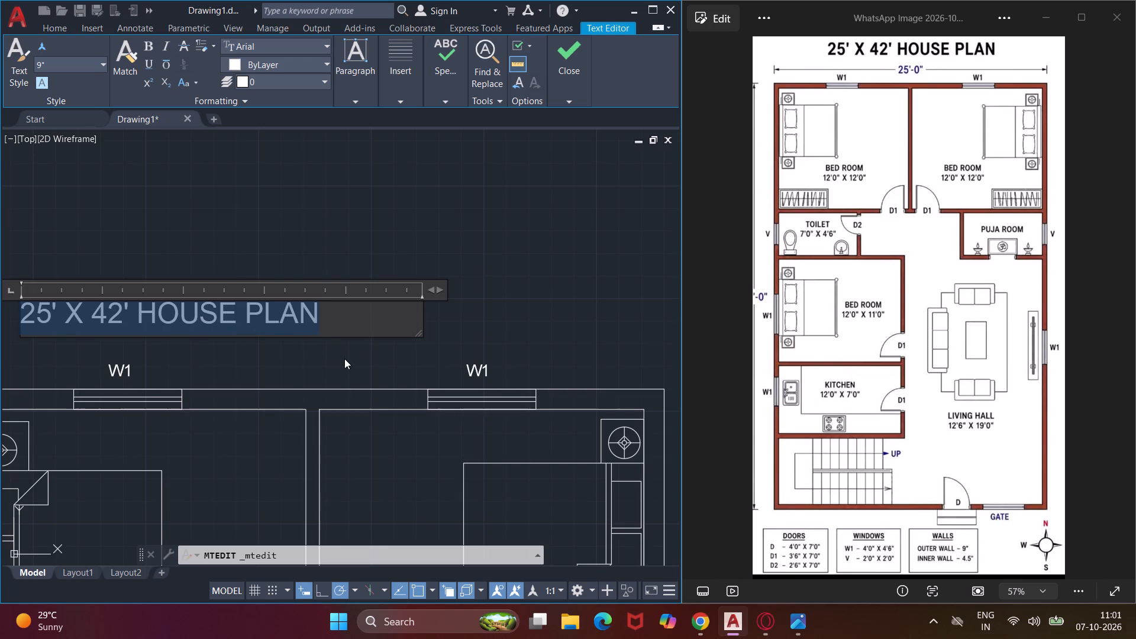
middle_drag(344, 359, 302, 311)
scroll(302, 311, down, 1)
middle_drag(302, 311, 302, 311)
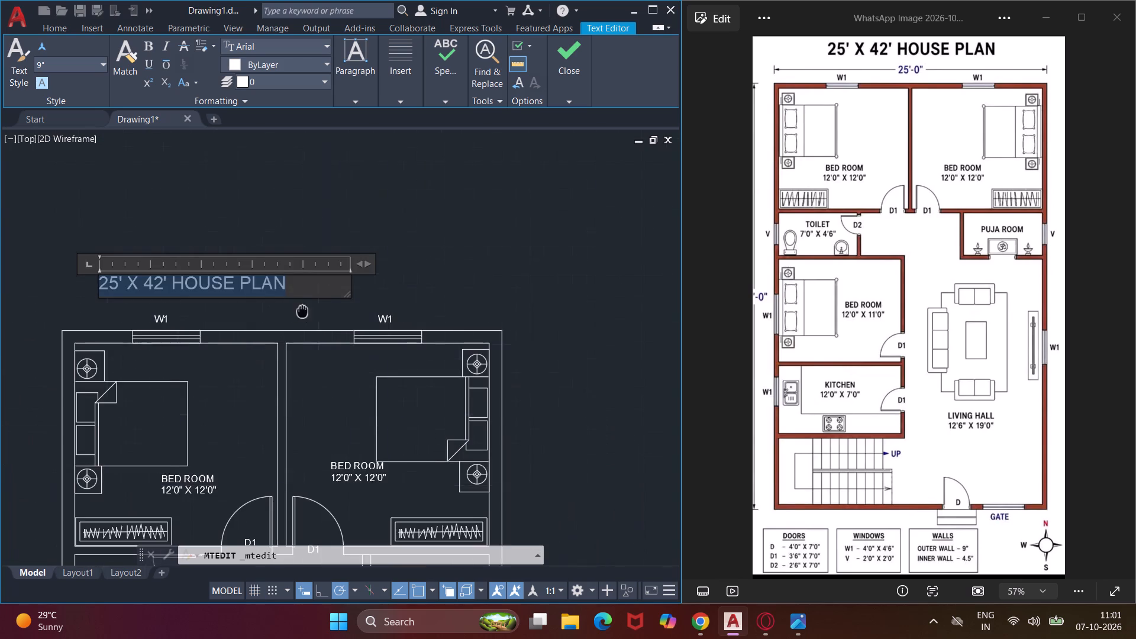
middle_drag(302, 311, 347, 305)
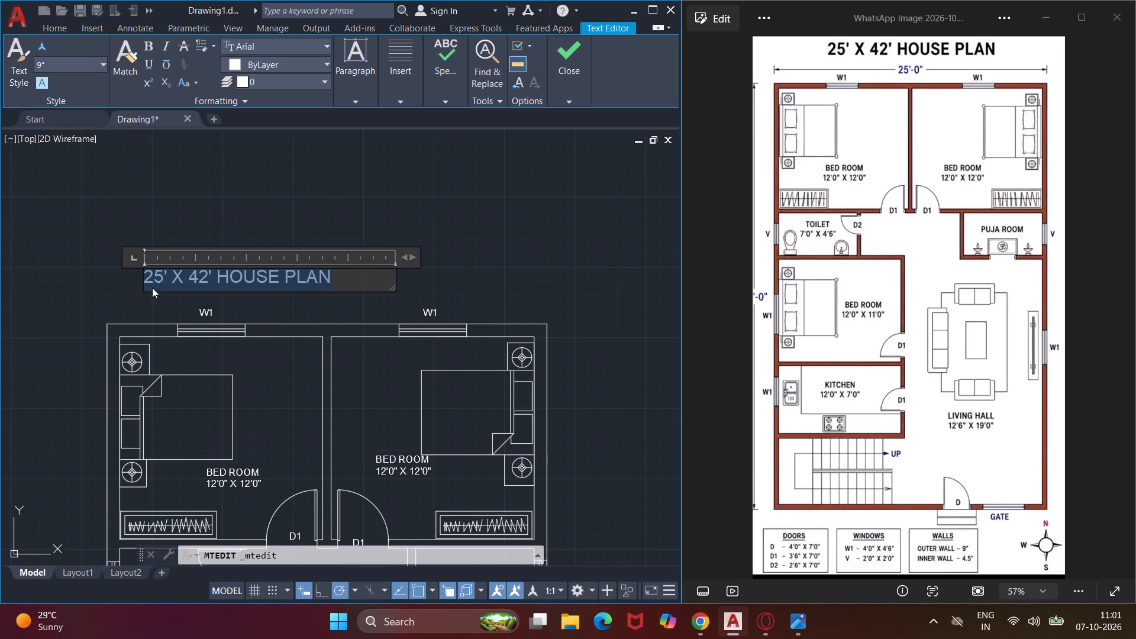
click(112, 292)
Move the house plan title horizontally about 4'-11" toward the centre above the floor plan.
click(136, 283)
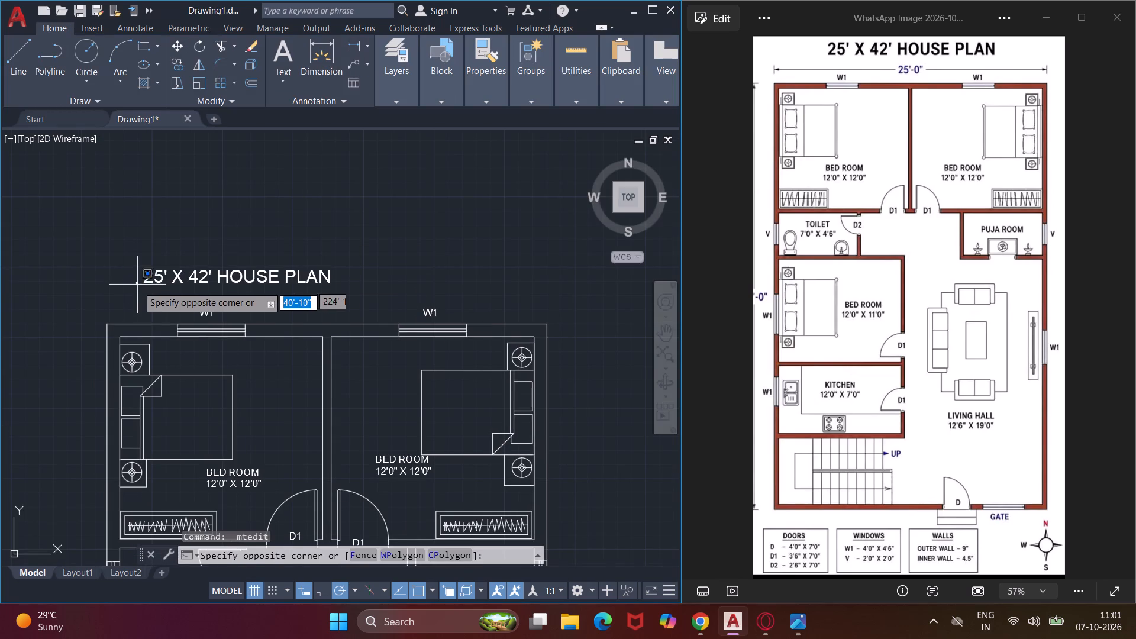
click(350, 266)
text(M)
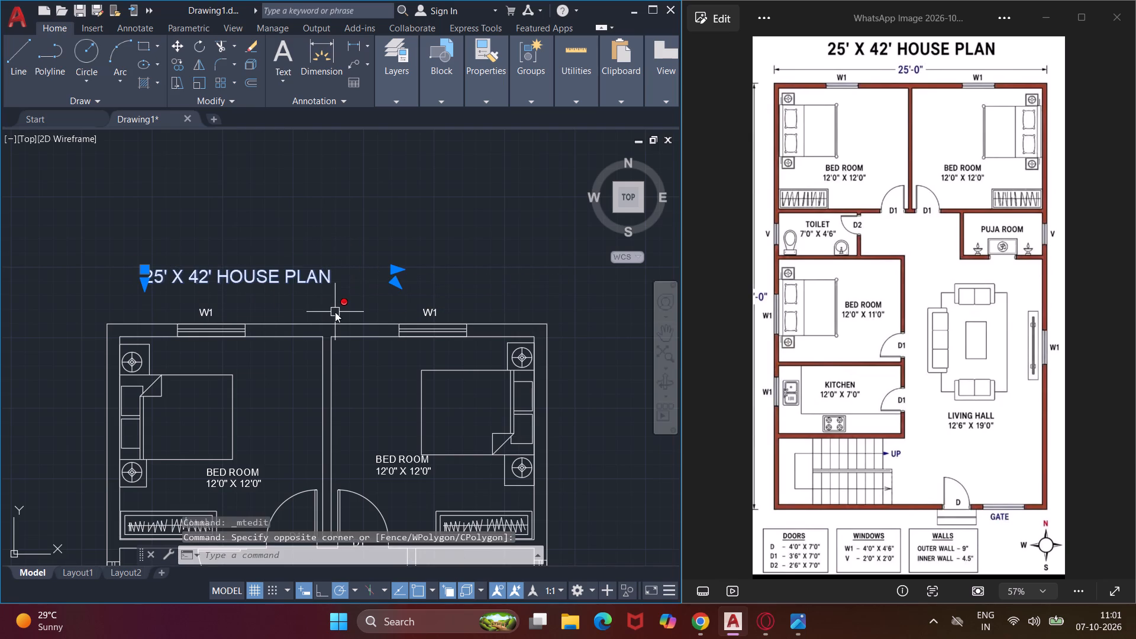
key(space)
click(146, 286)
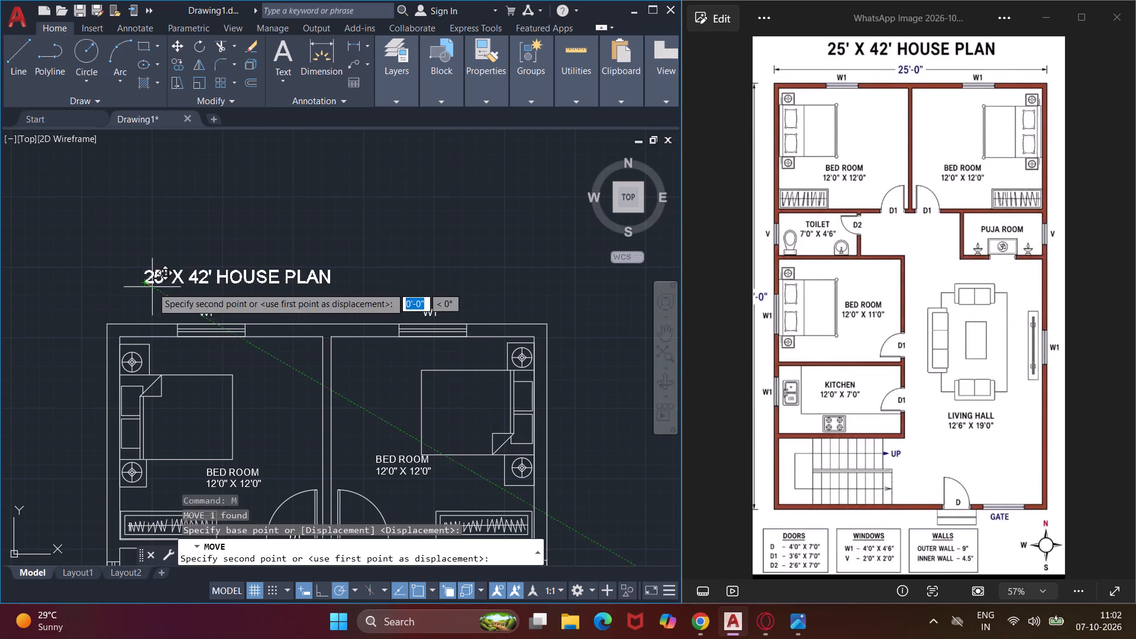
click(228, 288)
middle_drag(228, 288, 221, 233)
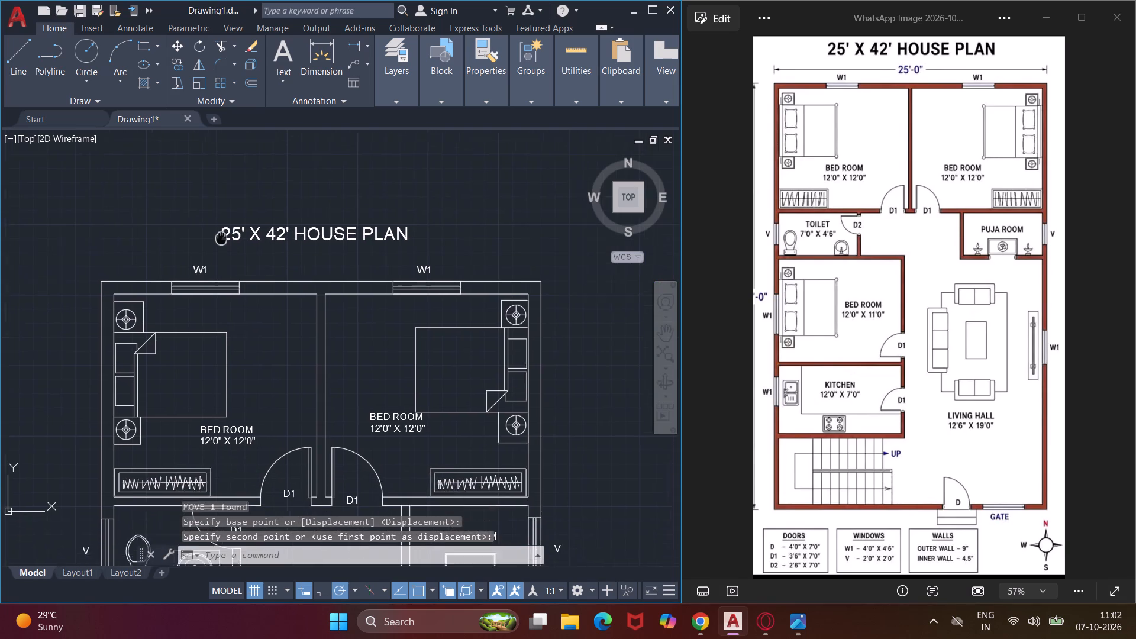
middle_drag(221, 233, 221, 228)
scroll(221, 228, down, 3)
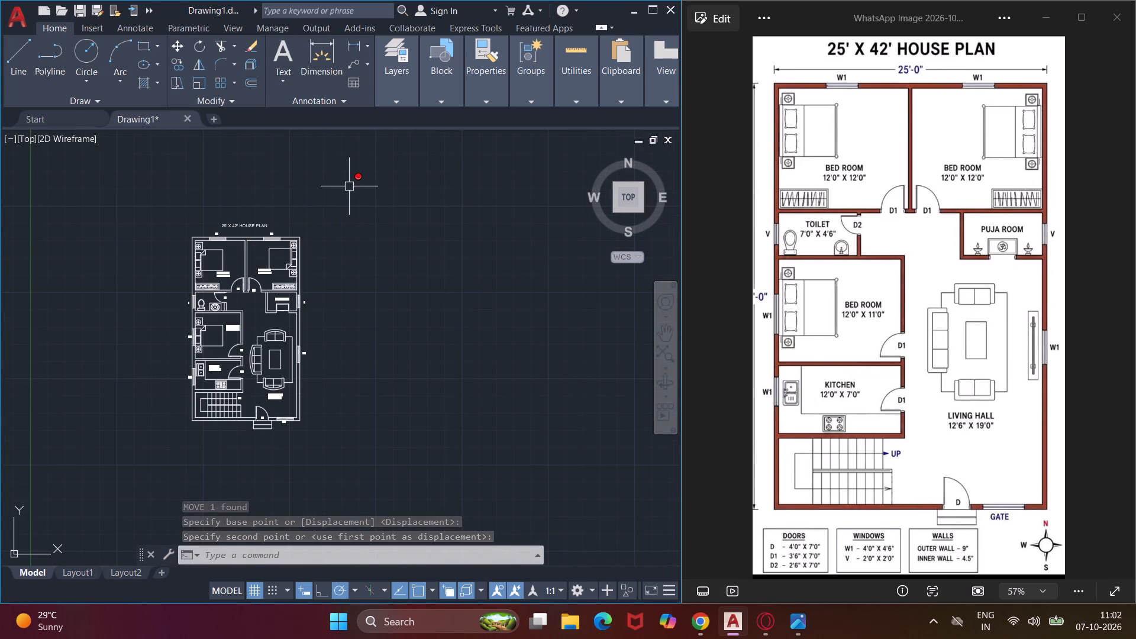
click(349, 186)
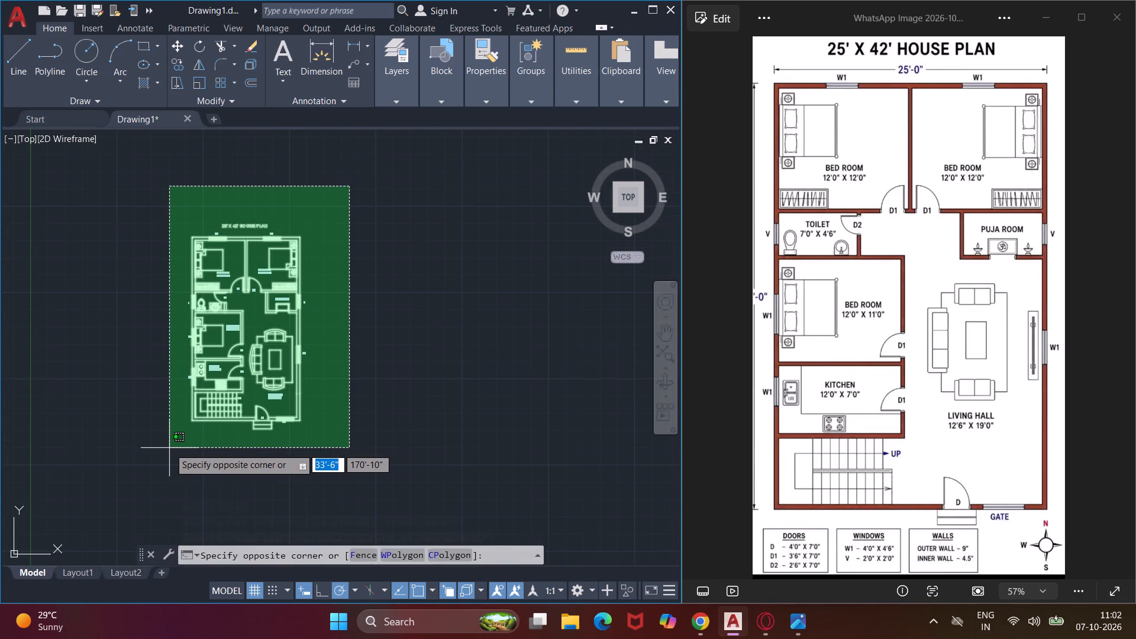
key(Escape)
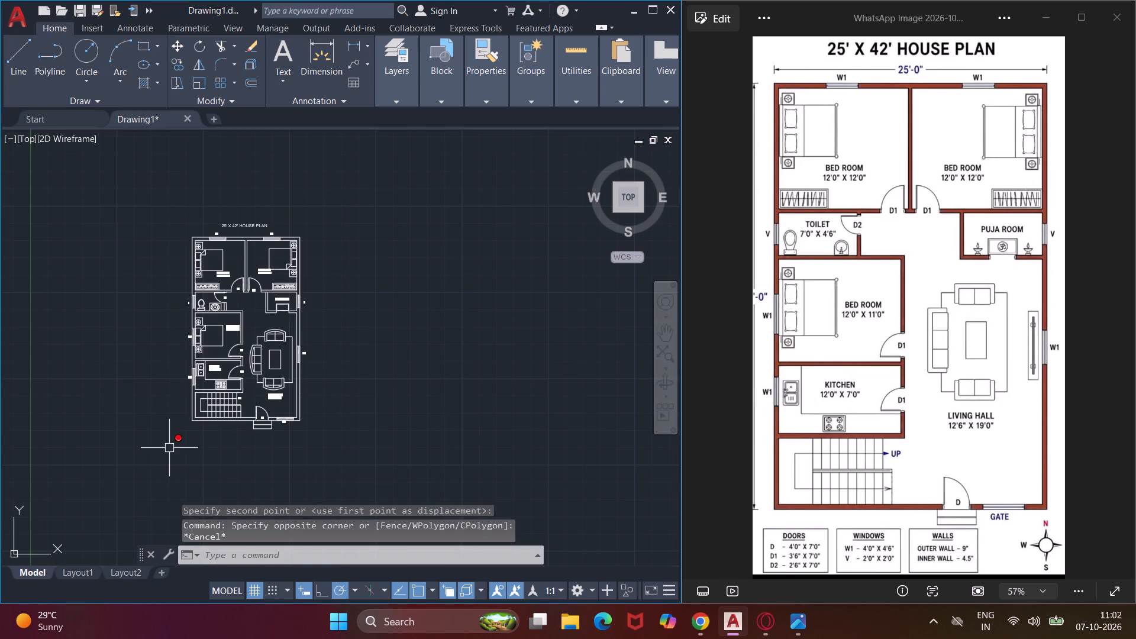
Start a plot of the model and choose AutoCAD PDF (High Quality Print).pc3 as the plotter.
click(27, 17)
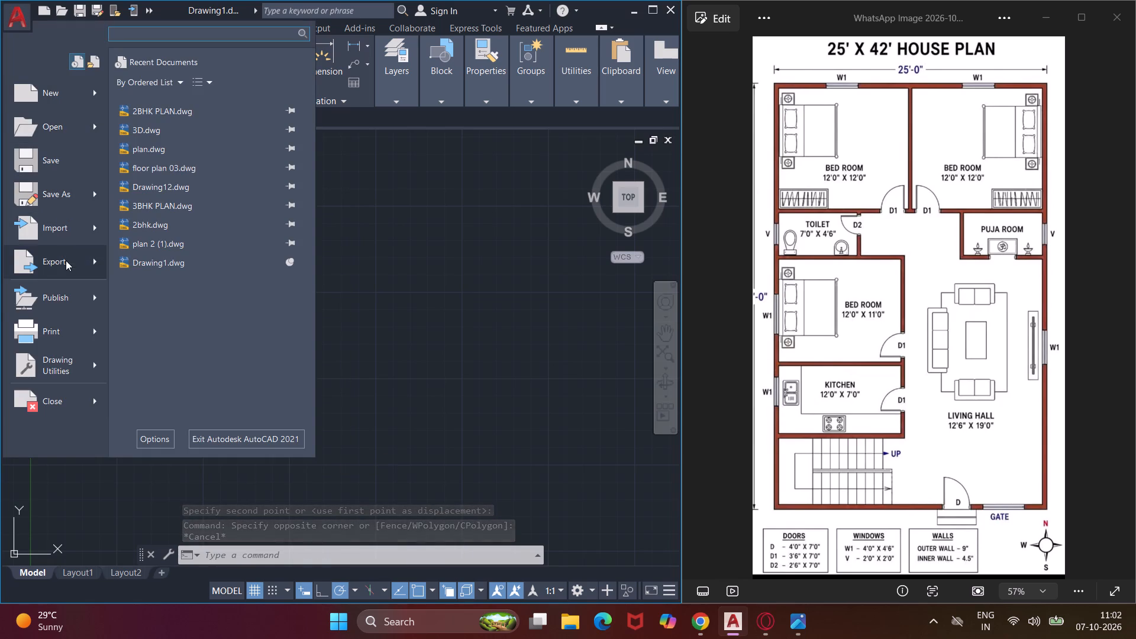
click(67, 327)
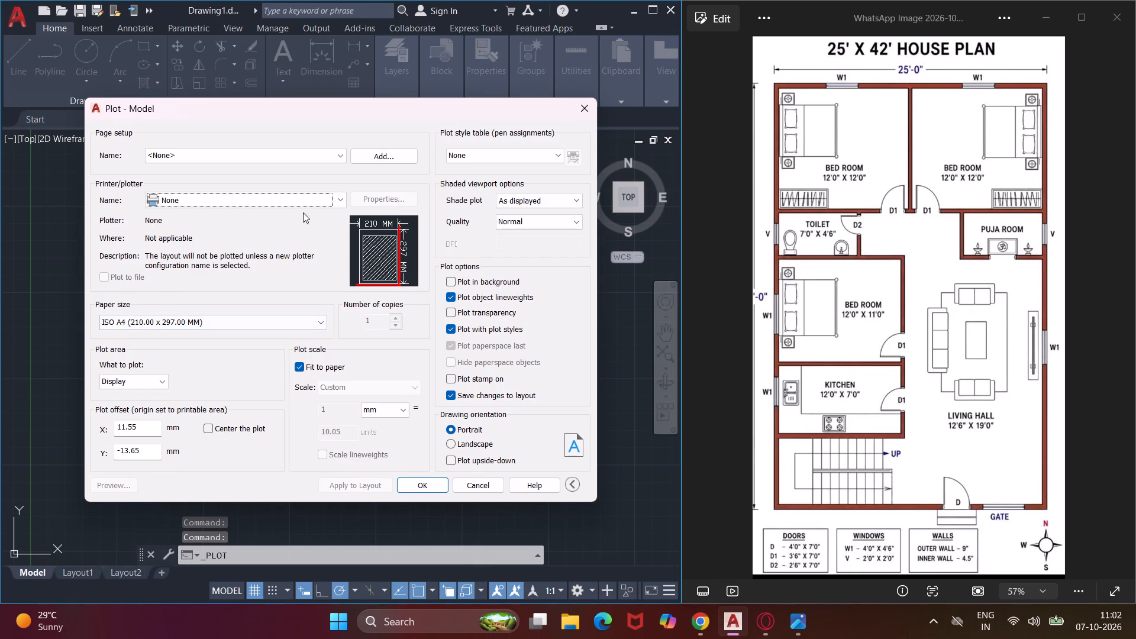
click(341, 201)
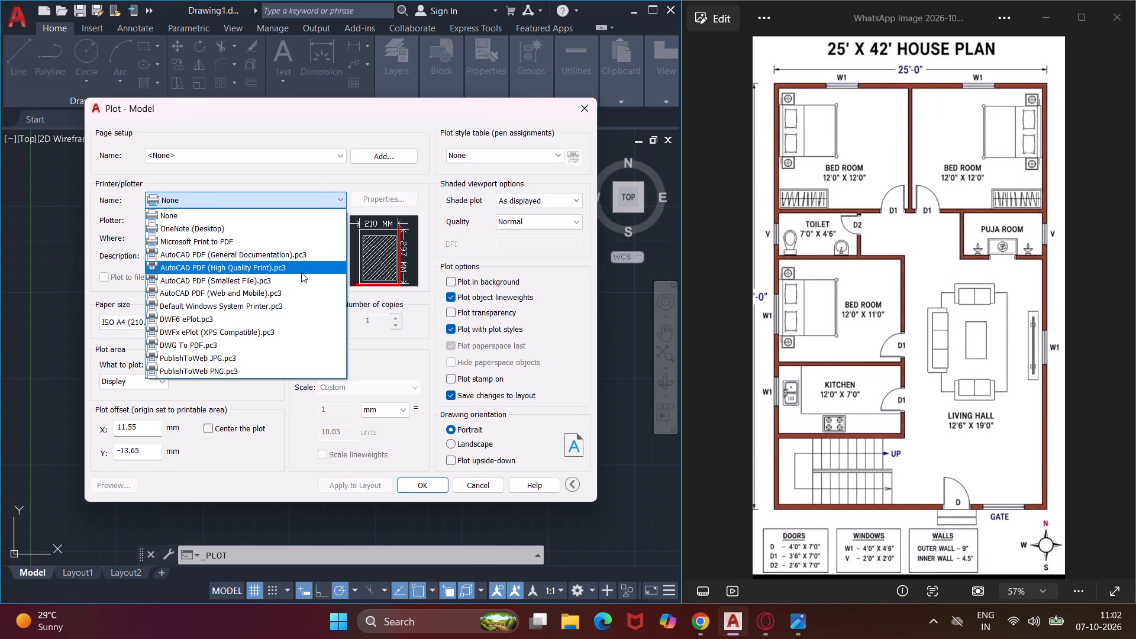
click(301, 272)
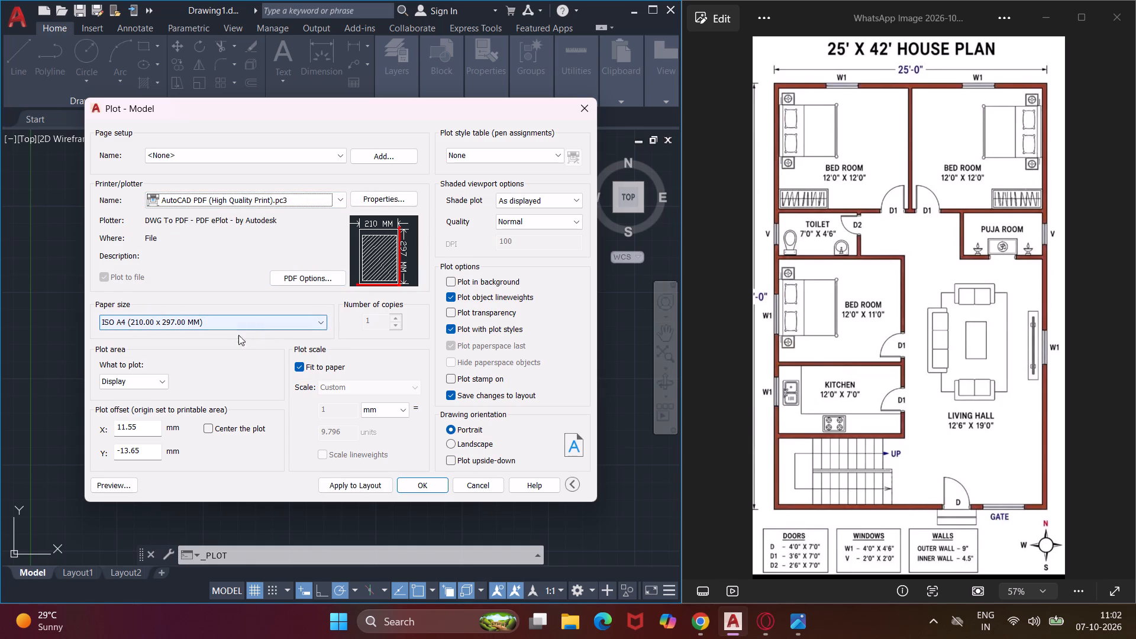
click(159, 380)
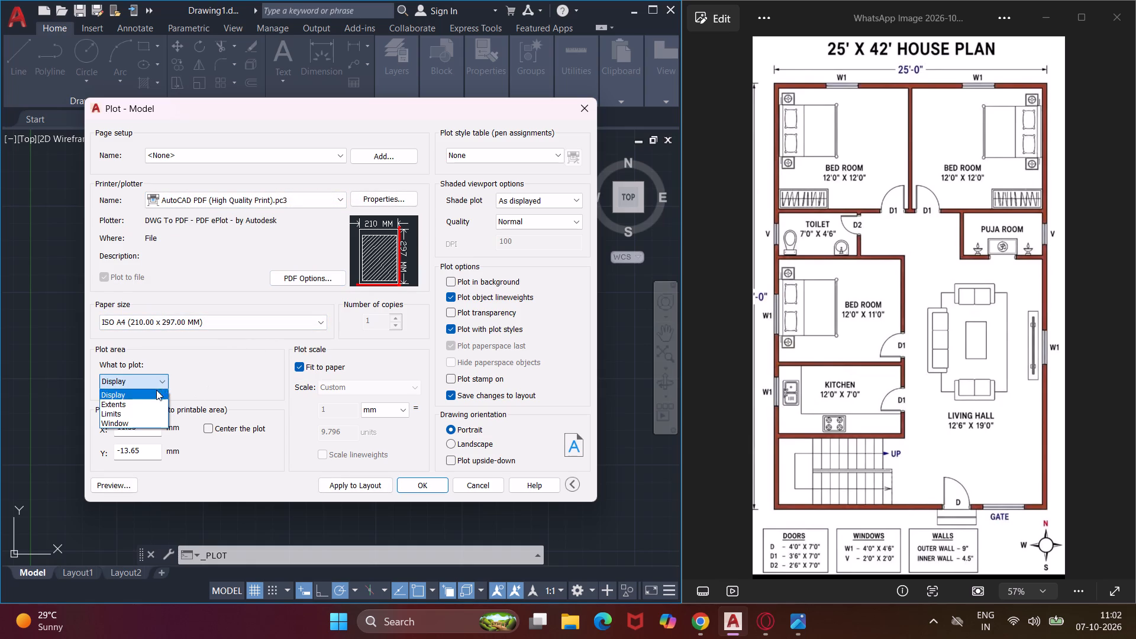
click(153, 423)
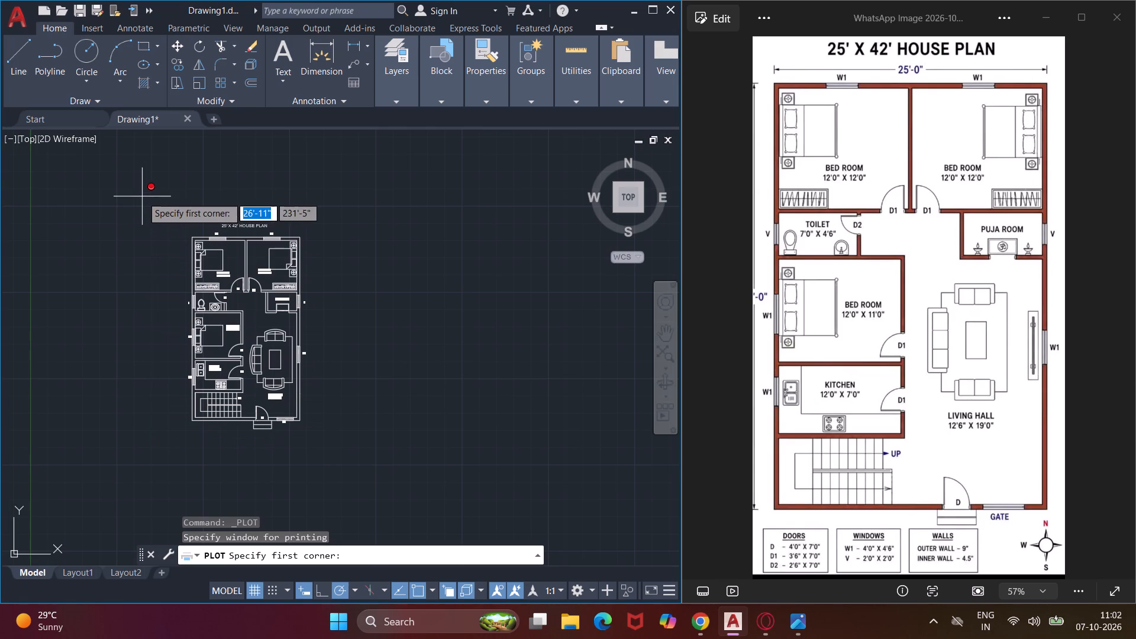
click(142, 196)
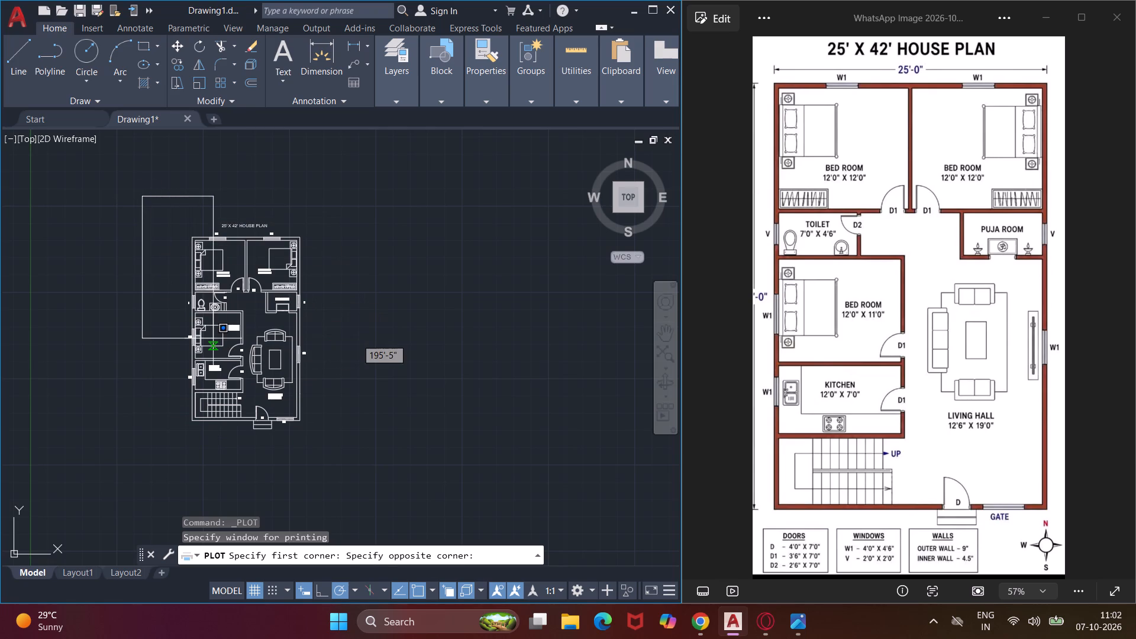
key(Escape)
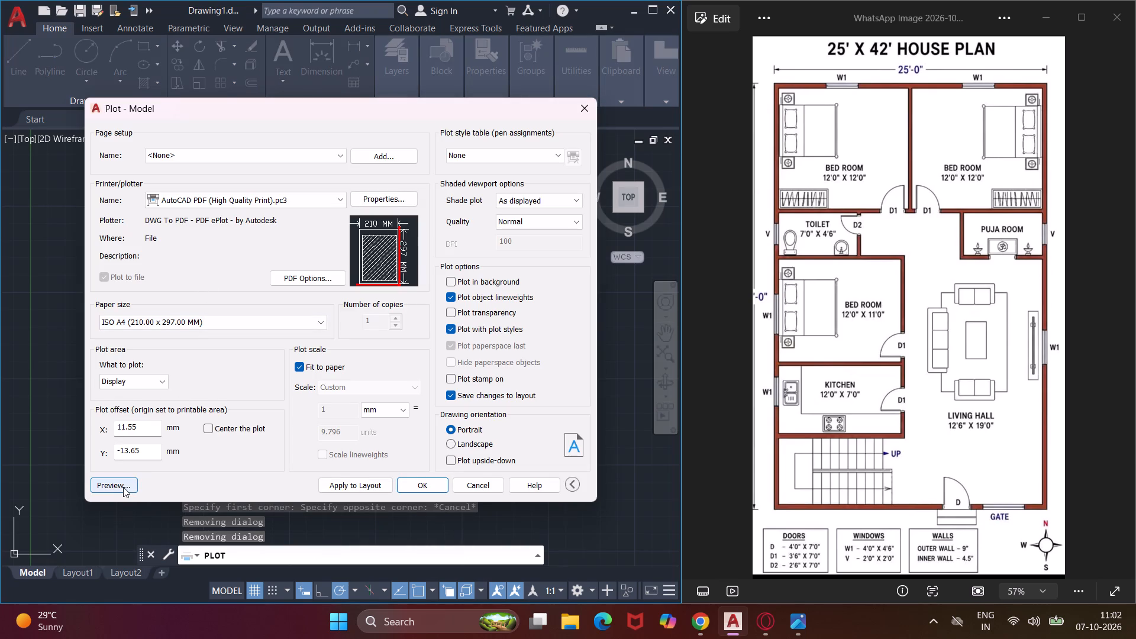
Set the plot area to a window enclosing the whole floor plan and its title.
click(167, 378)
click(152, 422)
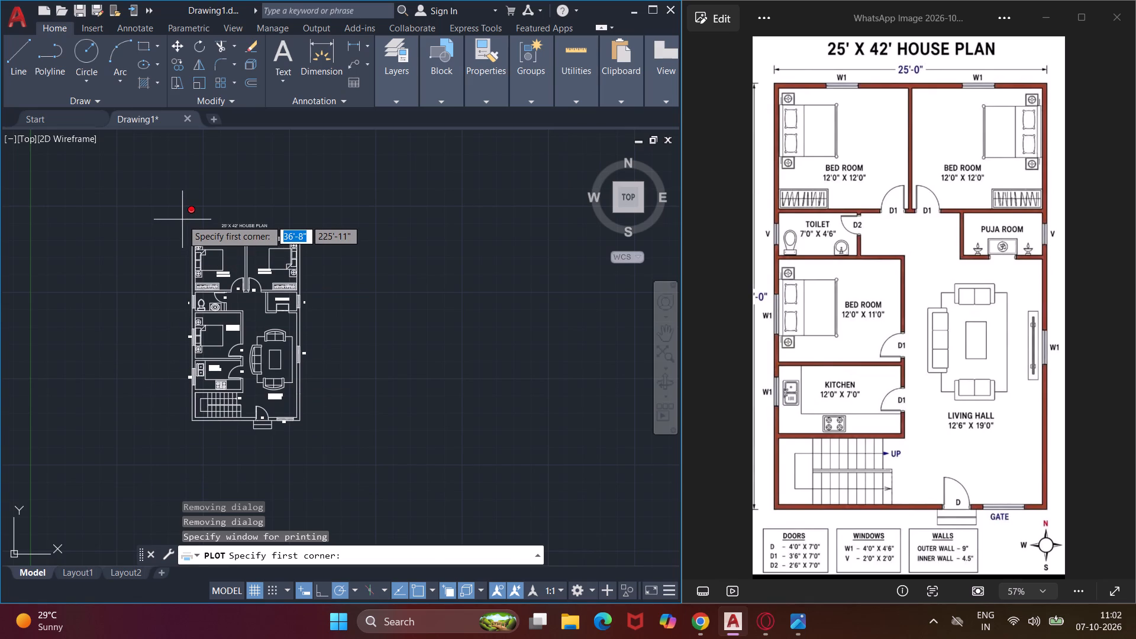
click(182, 220)
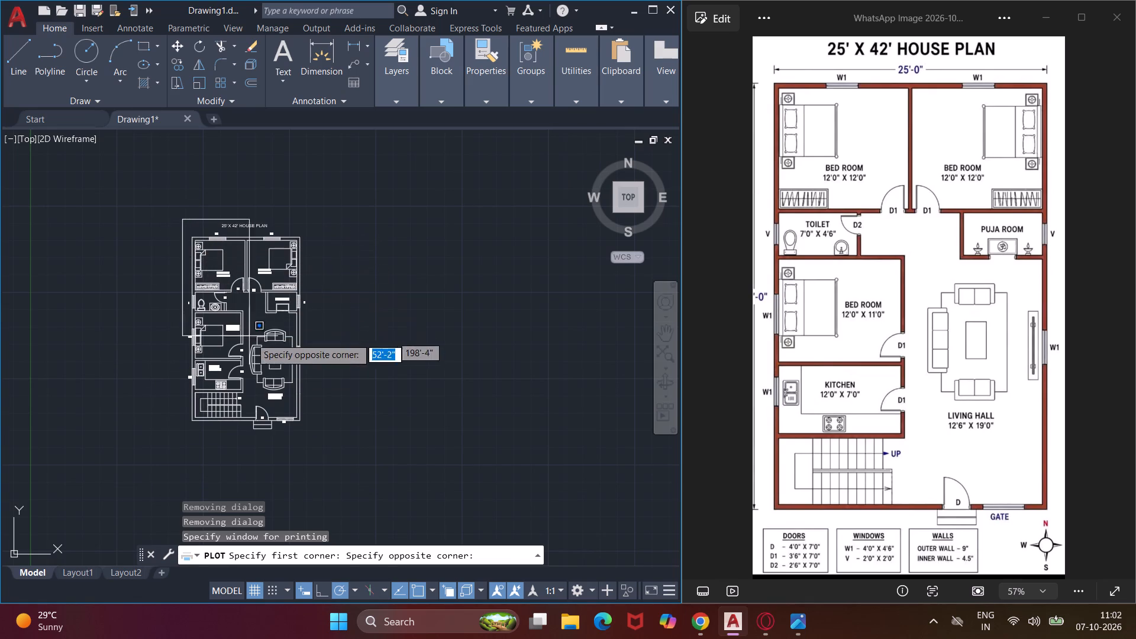
click(311, 434)
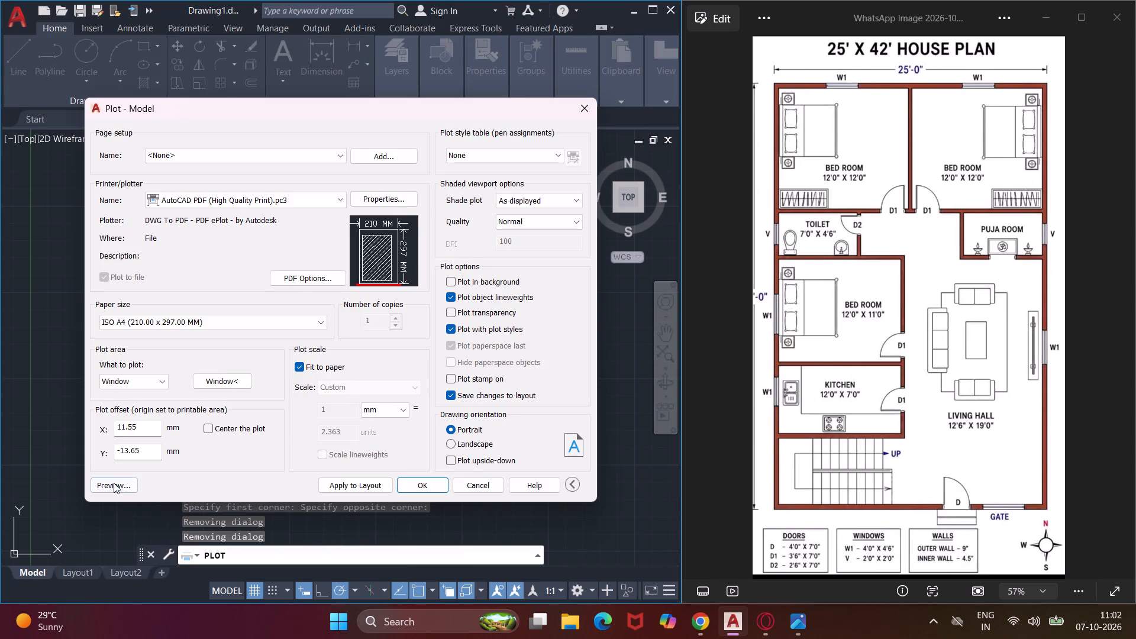
Preview the plot and output it as a PDF file named 3BHK in the Documents folder.
click(114, 486)
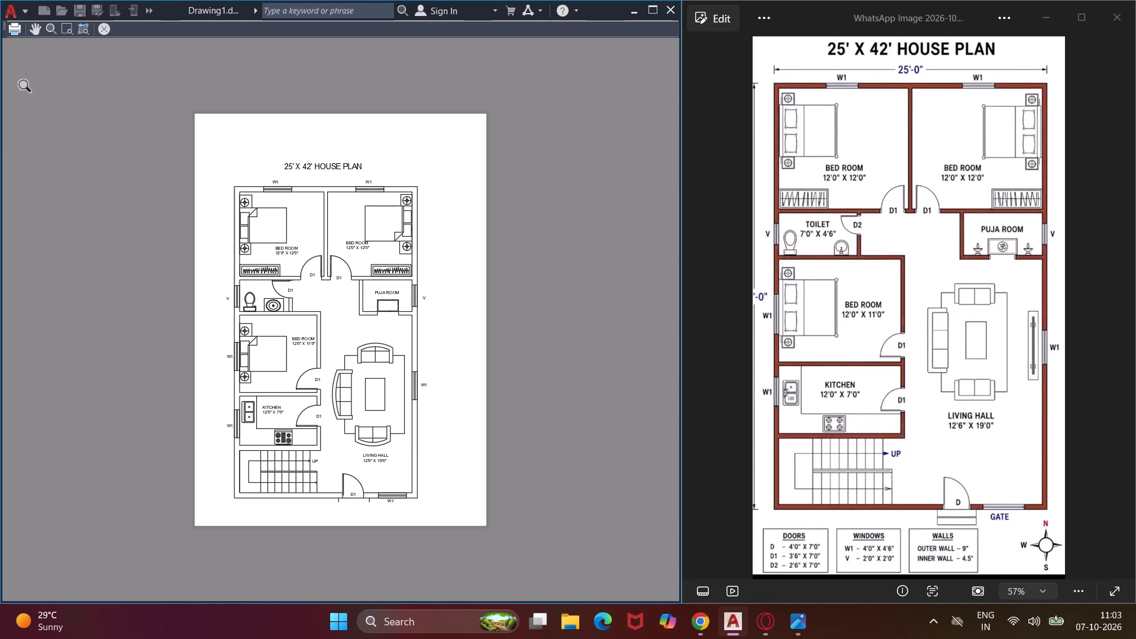
click(17, 28)
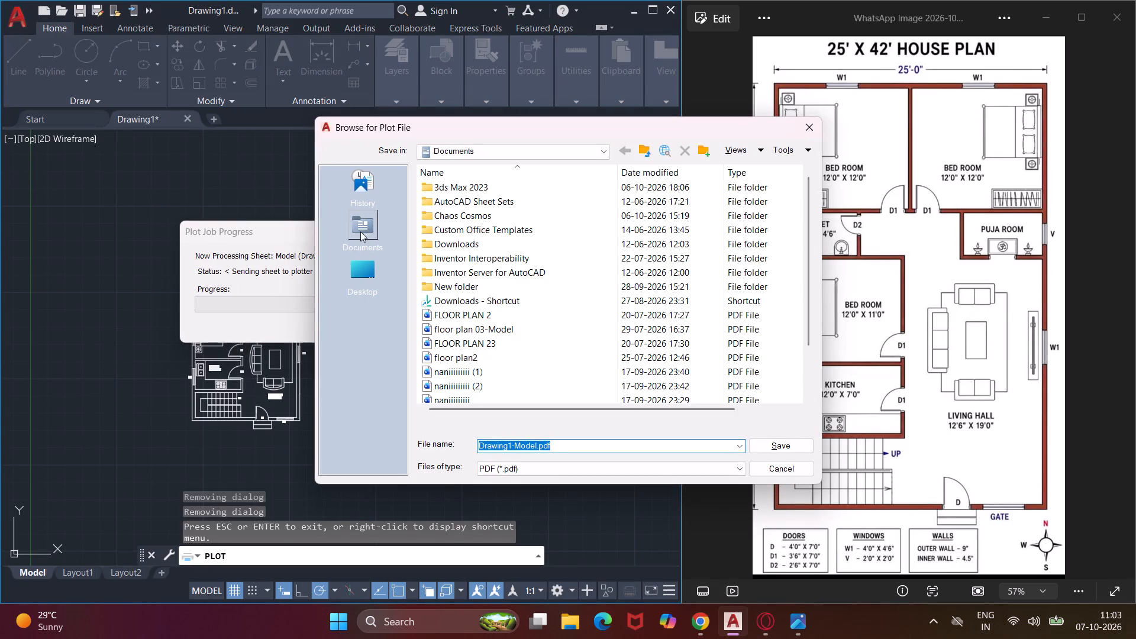
click(366, 239)
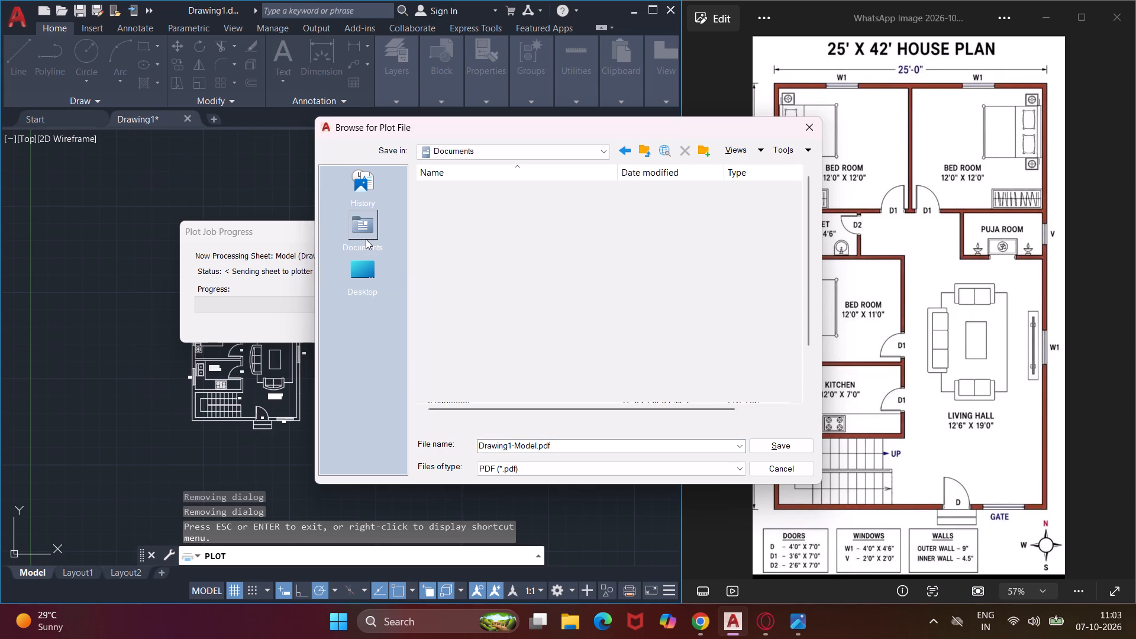
click(560, 444)
key(BackSpace)
key(BackSpace)
key(BackSpace)
key(BackSpace)
key(BackSpace)
key(BackSpace)
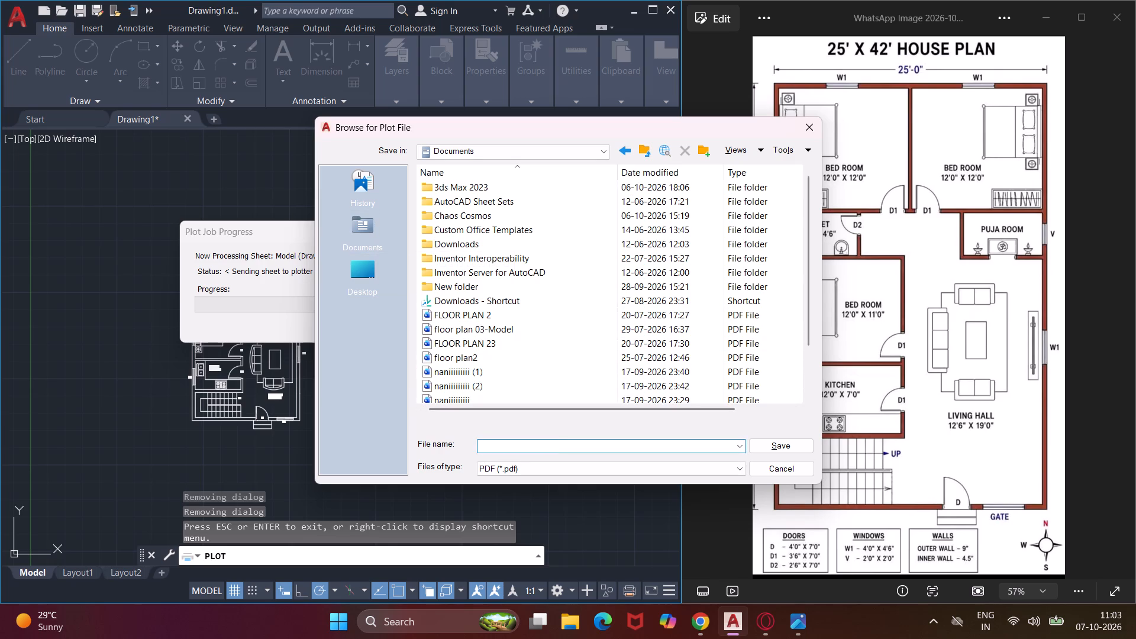
key(3)
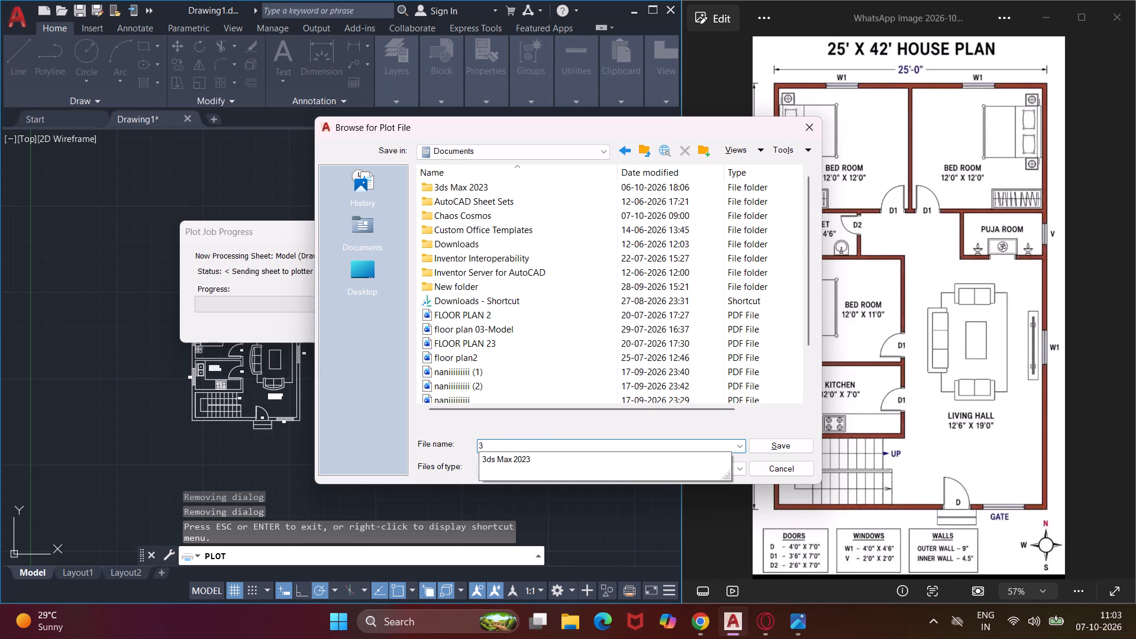
text(BHK)
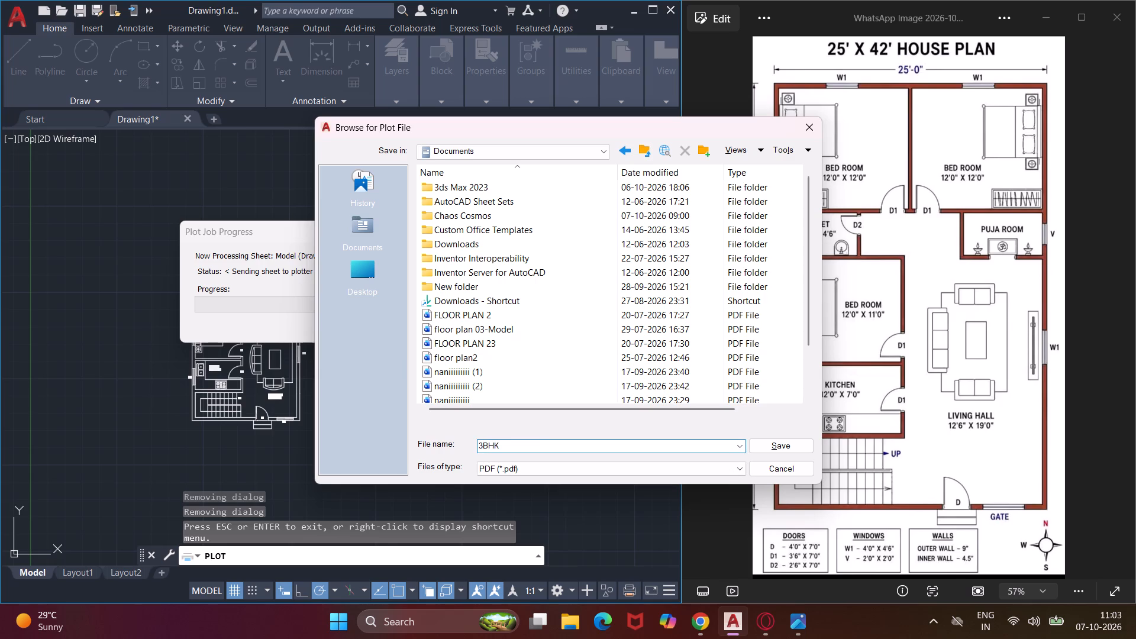
click(756, 446)
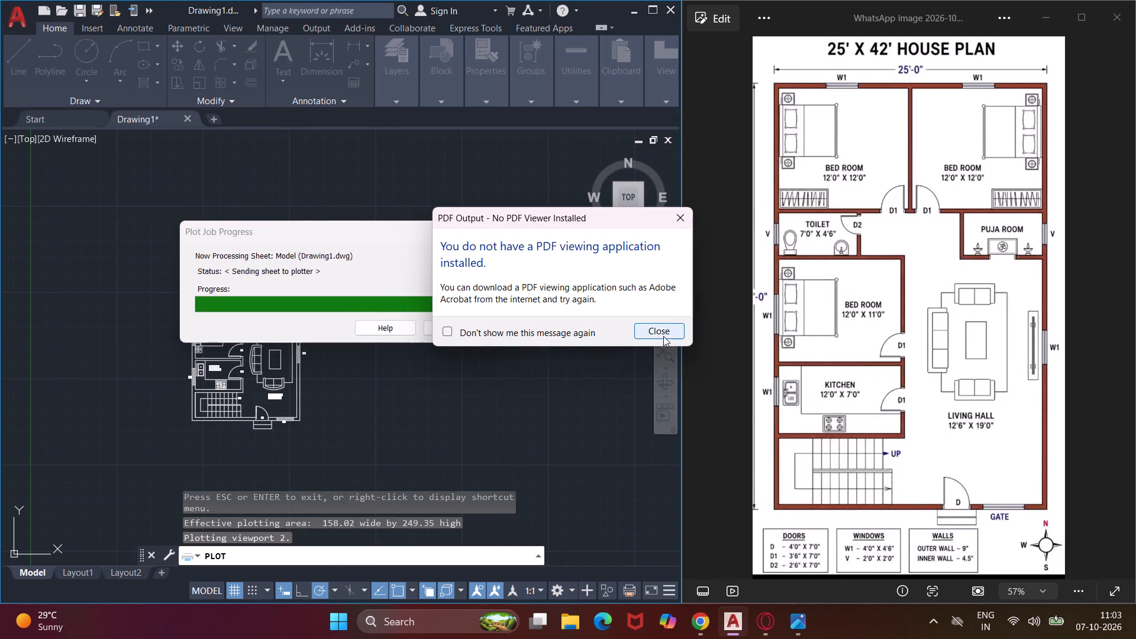
Dismiss the missing PDF viewer notice to finish the plot job and return to the drawing.
click(685, 217)
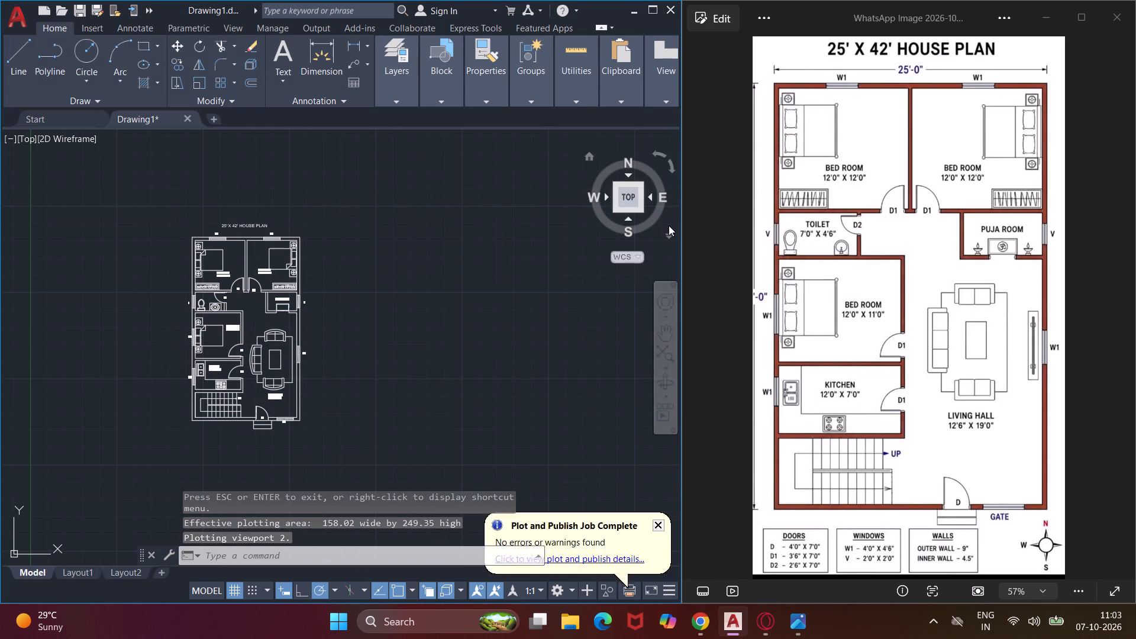
key(Escape)
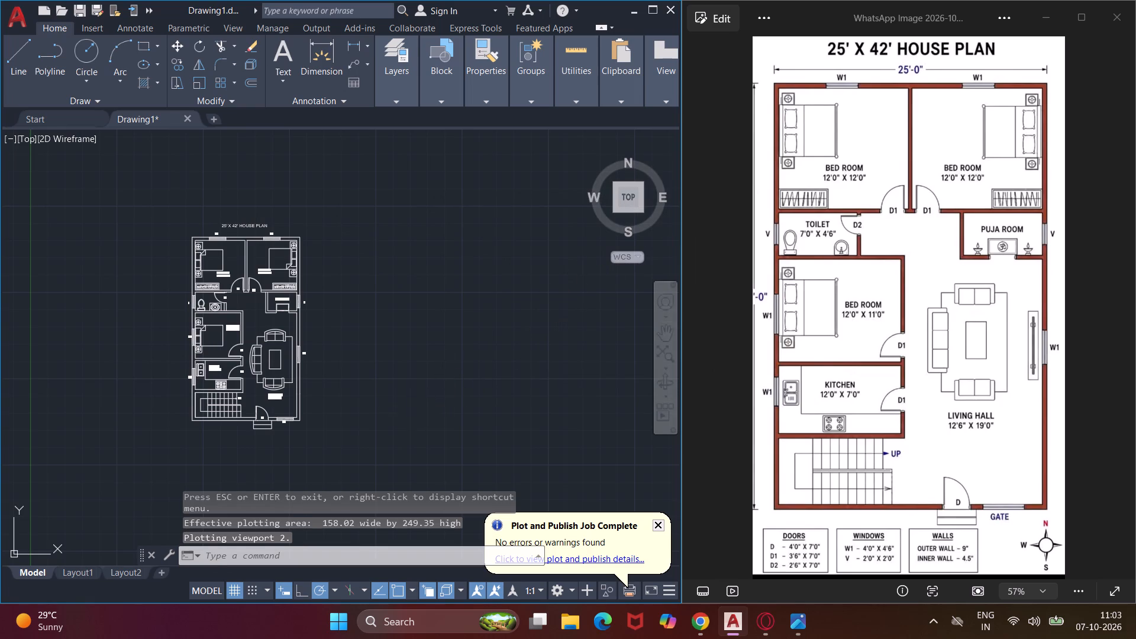
Save the house plan drawing in the Documents folder as Drawing1 3BHK in AutoCAD 2018 Drawing format.
click(363, 190)
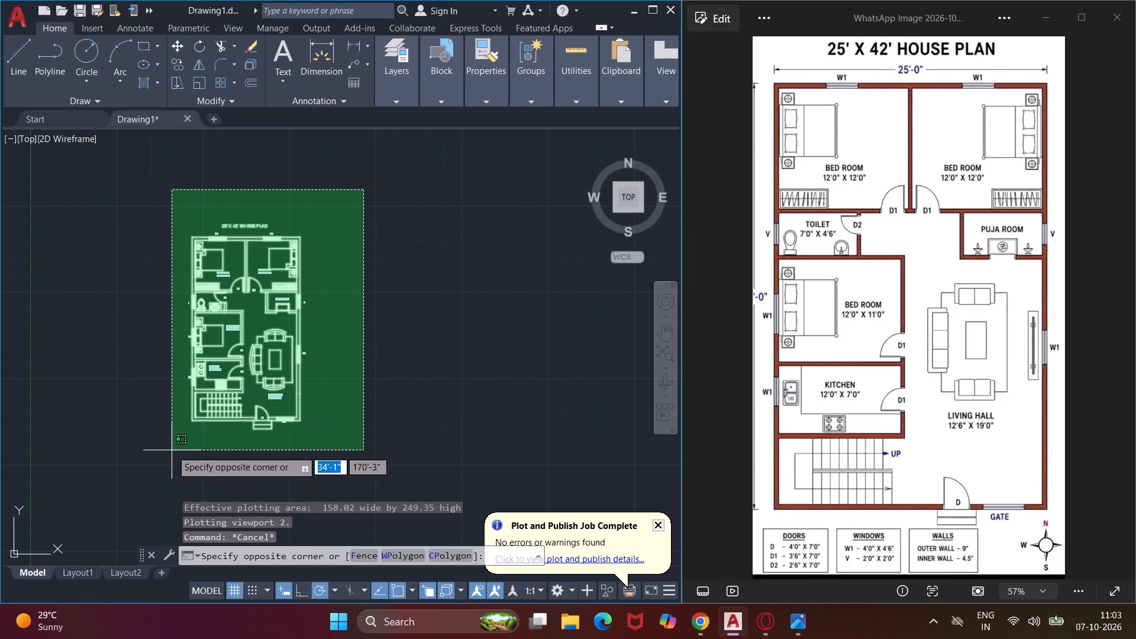
click(172, 450)
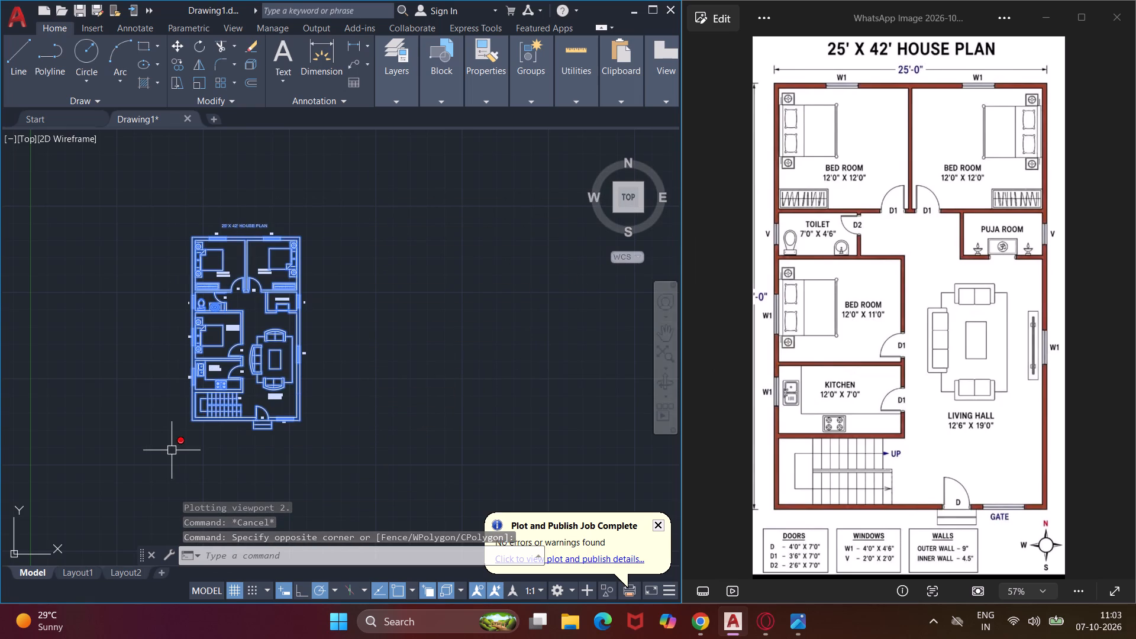
key(ctrl+s)
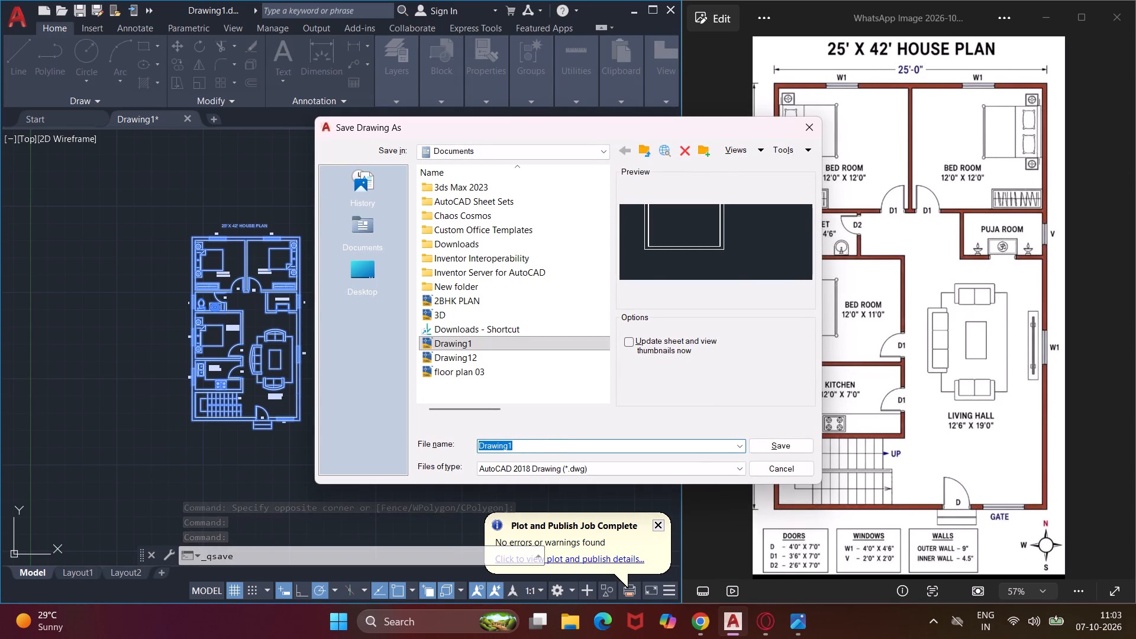
click(566, 441)
key(space)
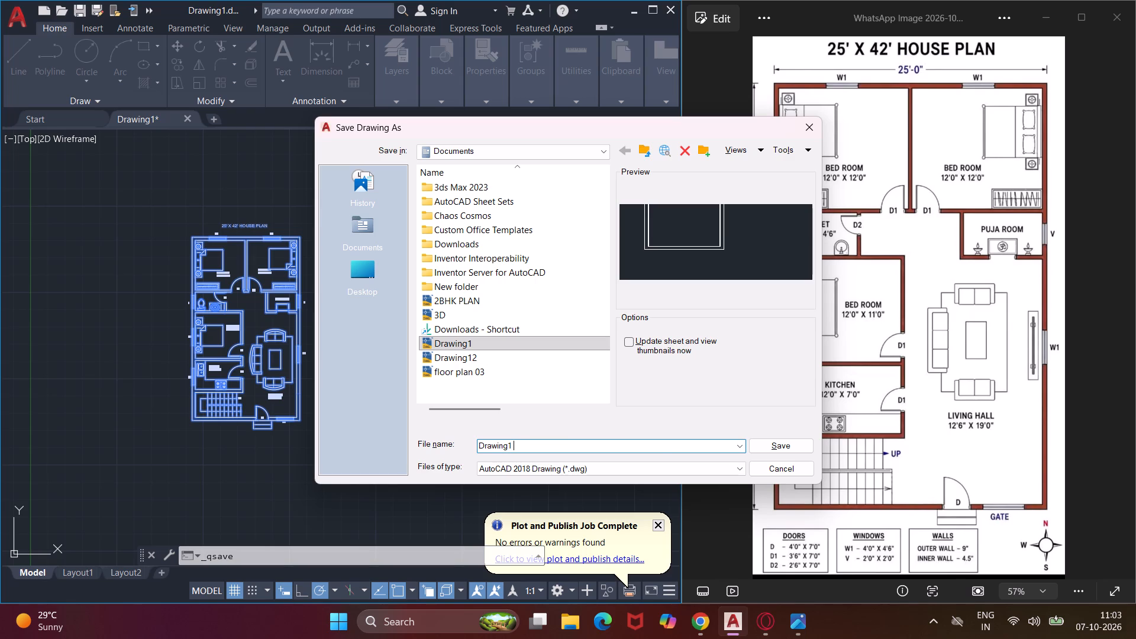
key(3)
key(space)
key(BackSpace)
text(BHK)
click(756, 441)
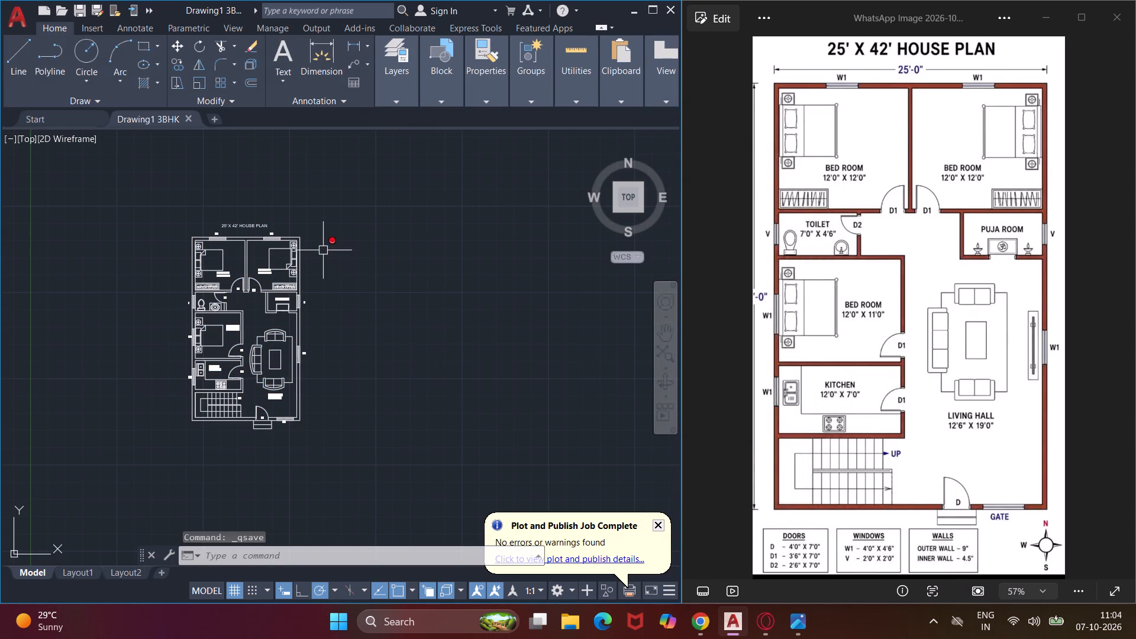
Save the Drawing1 3BHK drawing again under its current name.
key(ctrl+s)
click(330, 203)
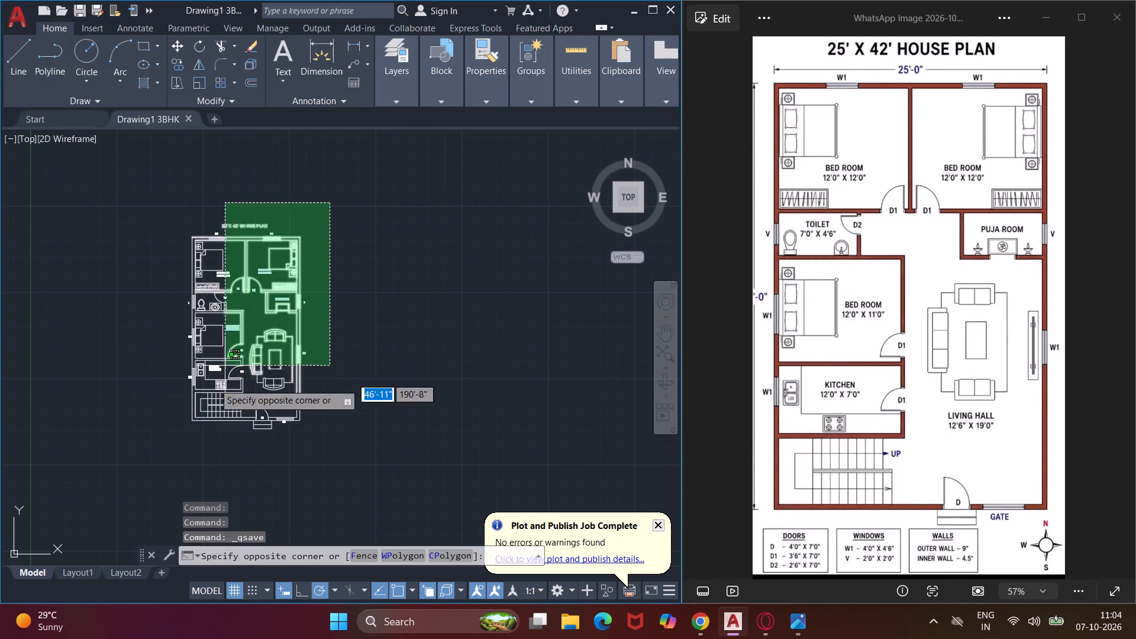
click(174, 446)
key(ctrl+s)
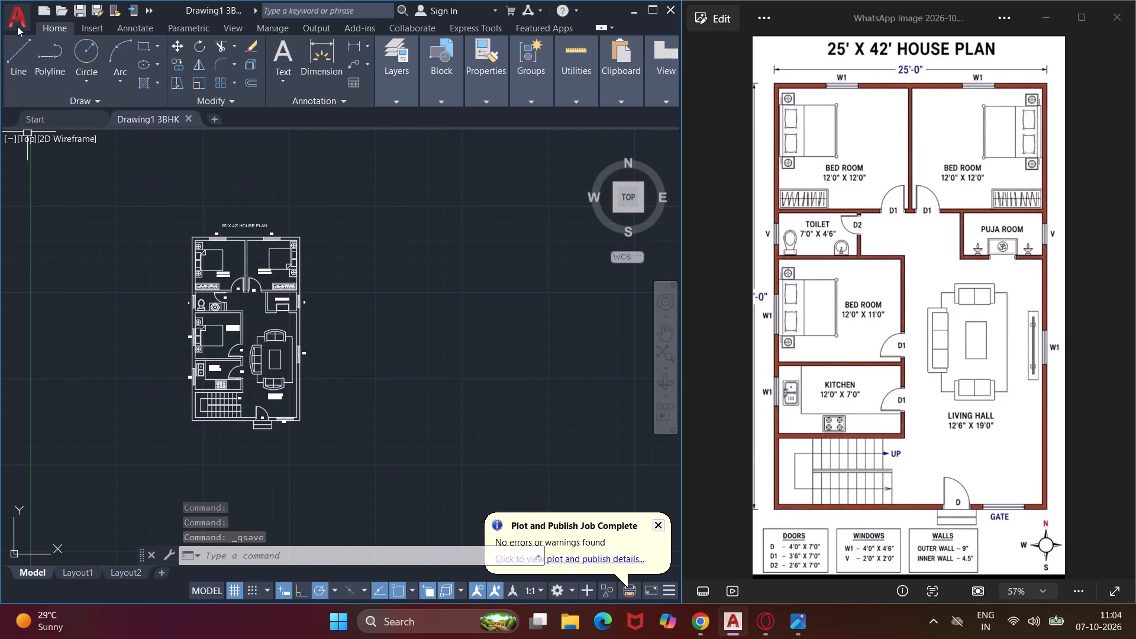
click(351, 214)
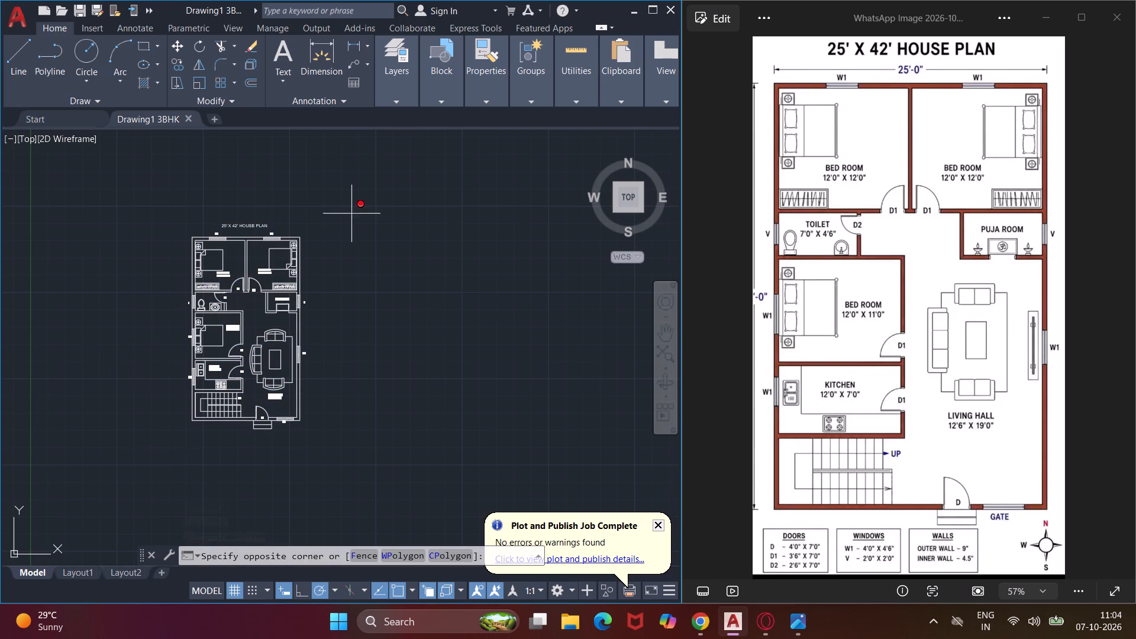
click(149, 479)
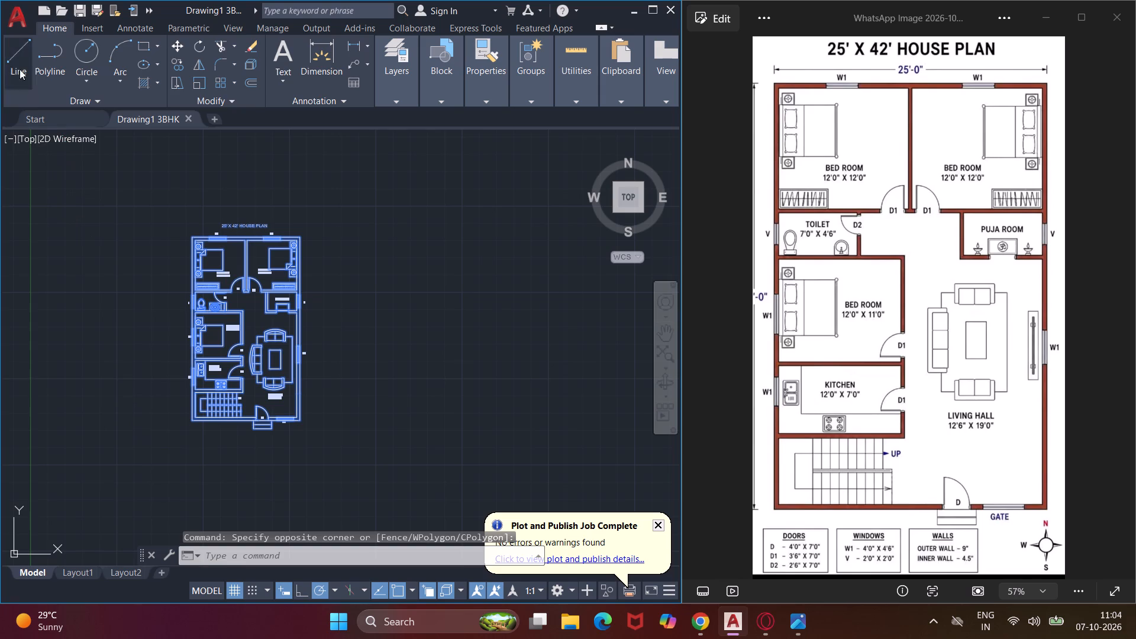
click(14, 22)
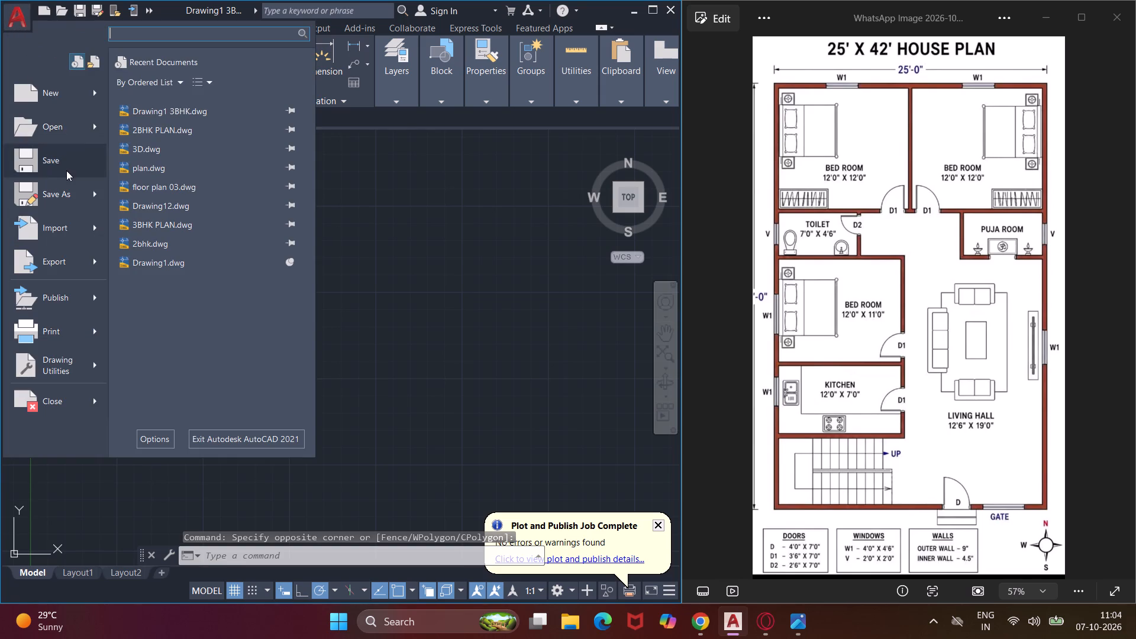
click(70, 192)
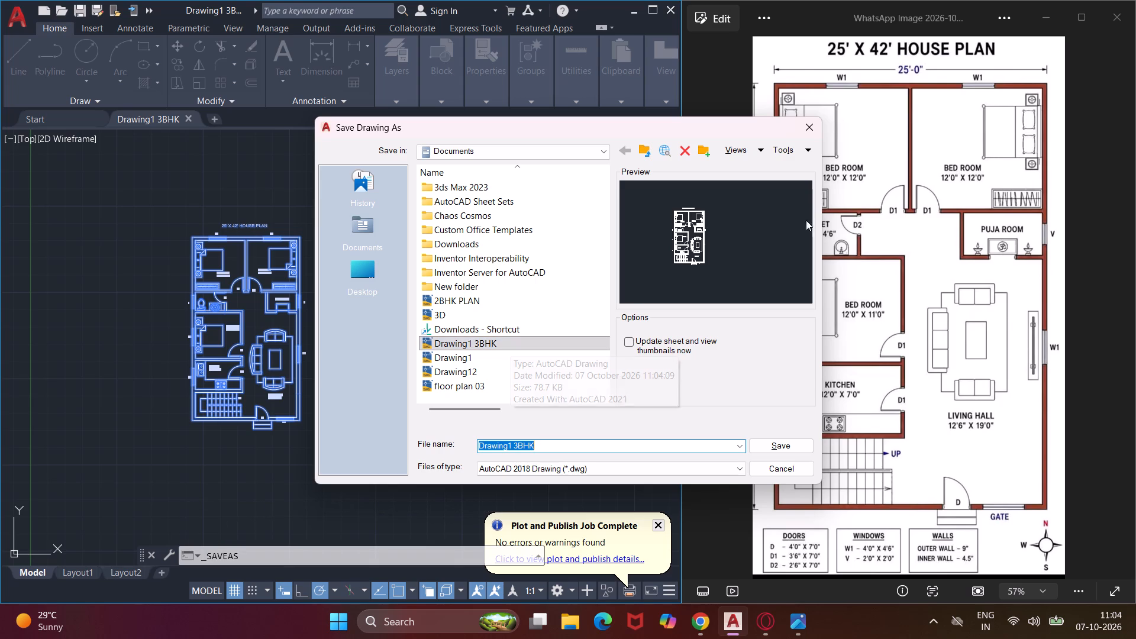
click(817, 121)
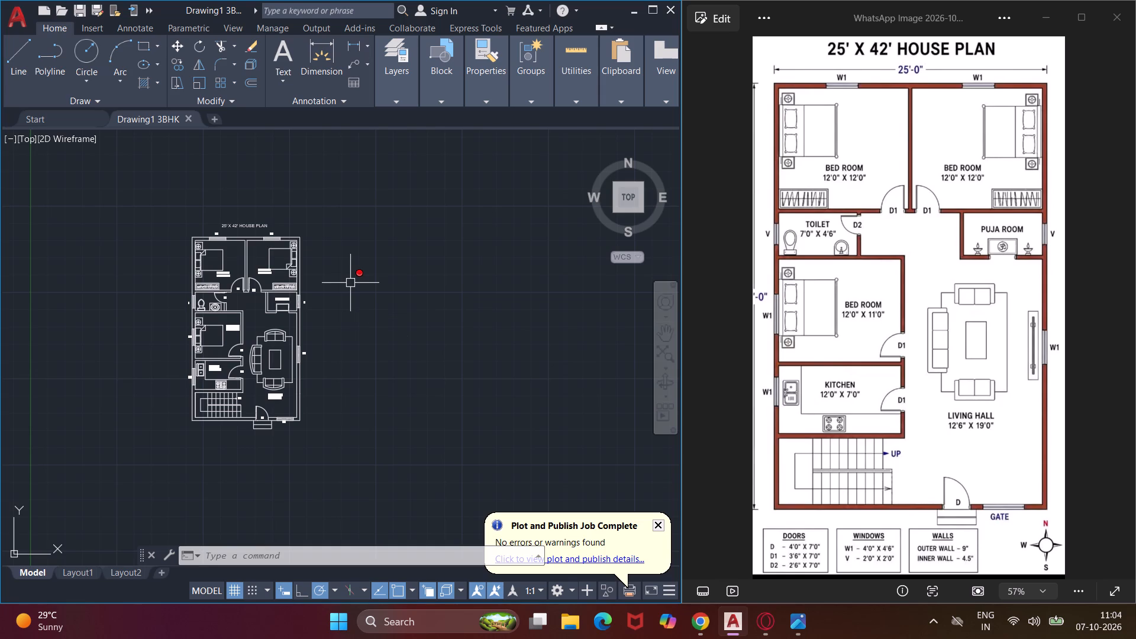
Run the LOGFILEOFF command to turn off log file recording.
text(LO)
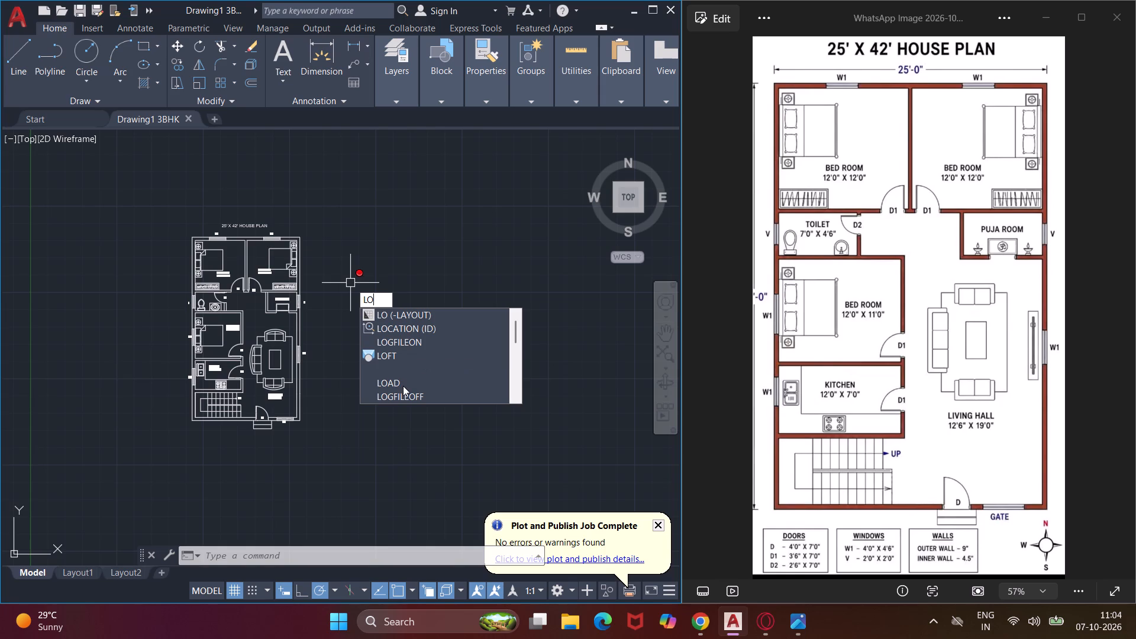
click(409, 400)
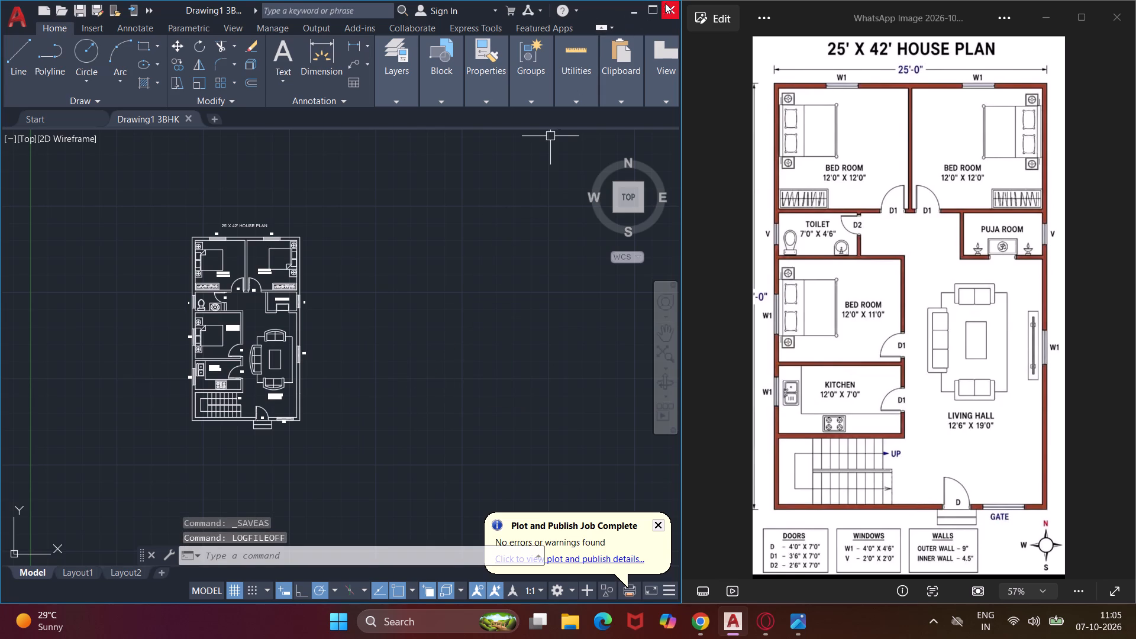
Minimise the drawing and the reference plan image, and launch Fuji from the desktop.
click(631, 9)
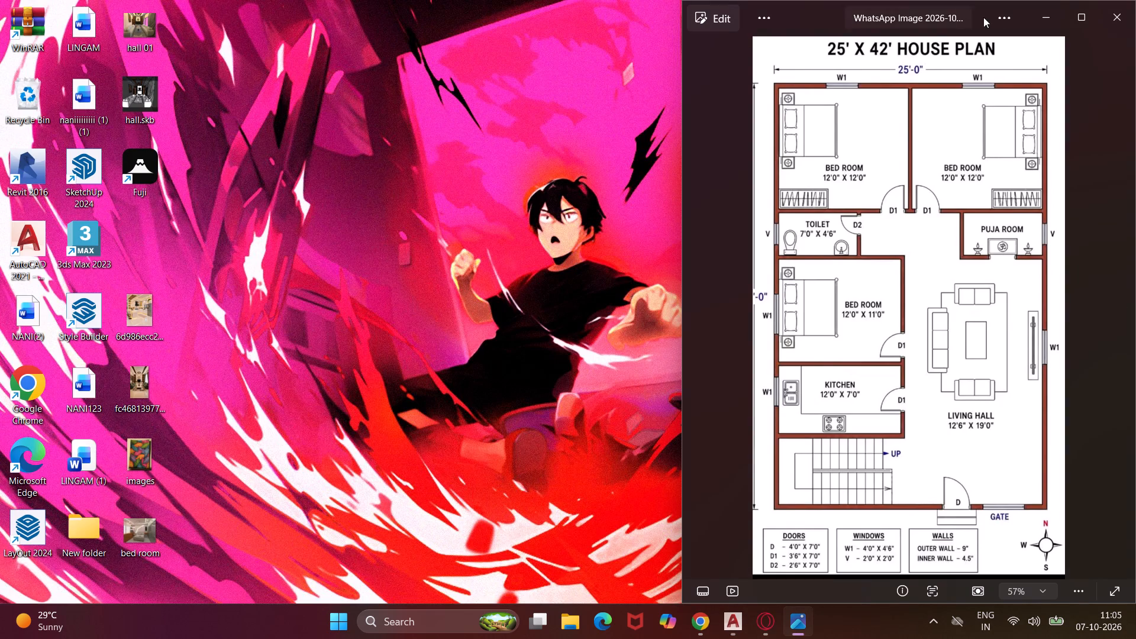
click(1048, 14)
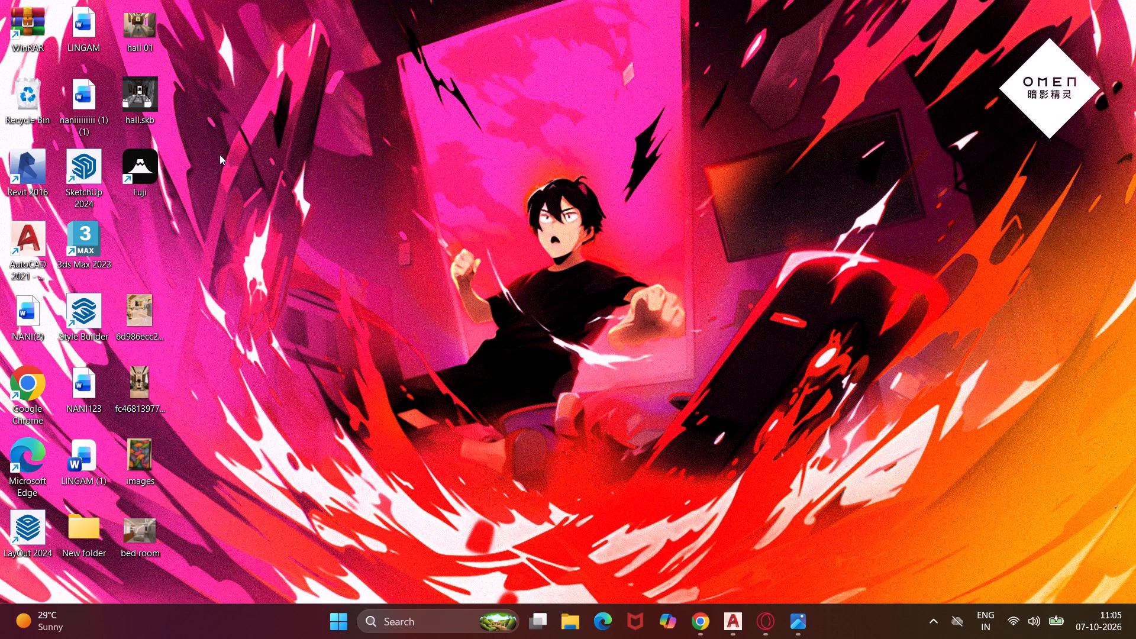
click(136, 169)
double_click(136, 169)
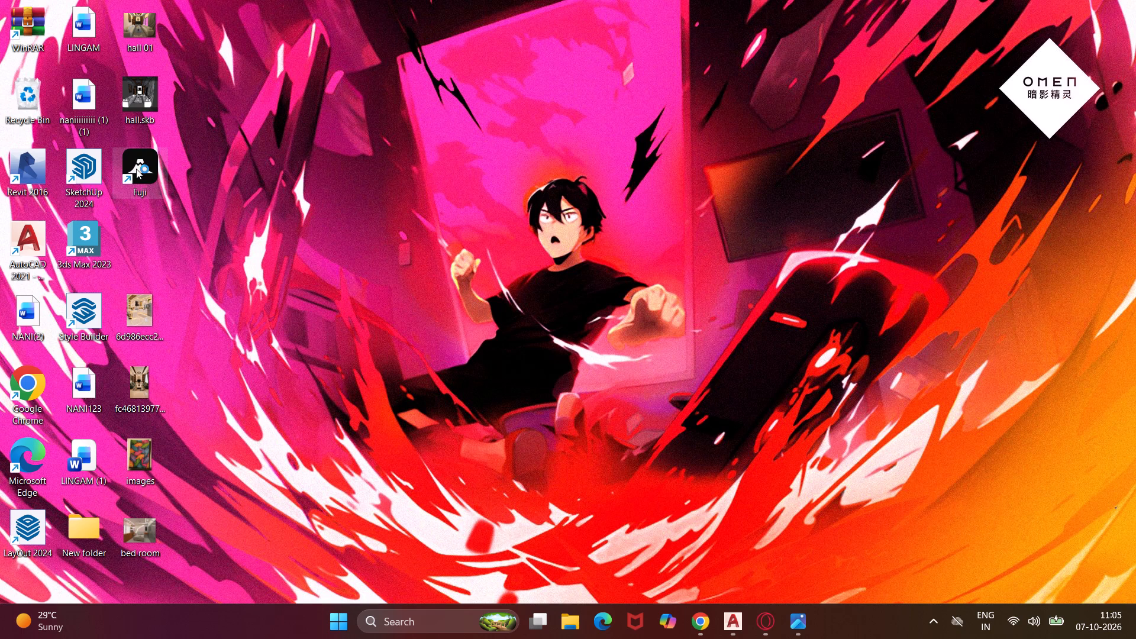